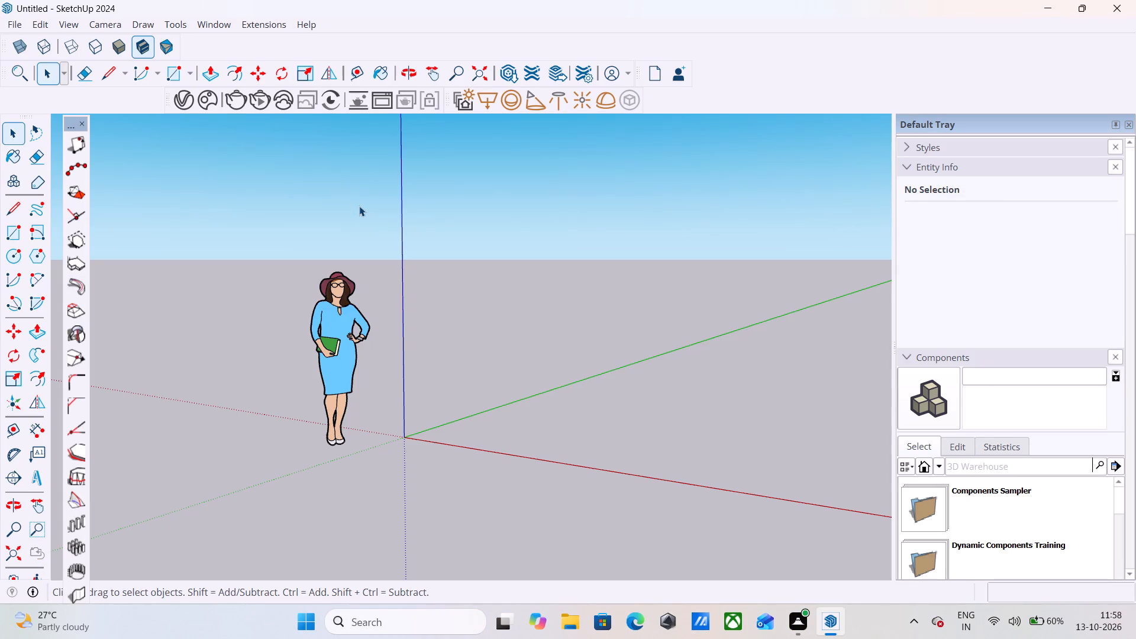
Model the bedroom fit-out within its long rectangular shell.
Erase the default standing figure near the origin.
key(e)
drag(345, 295, 312, 337)
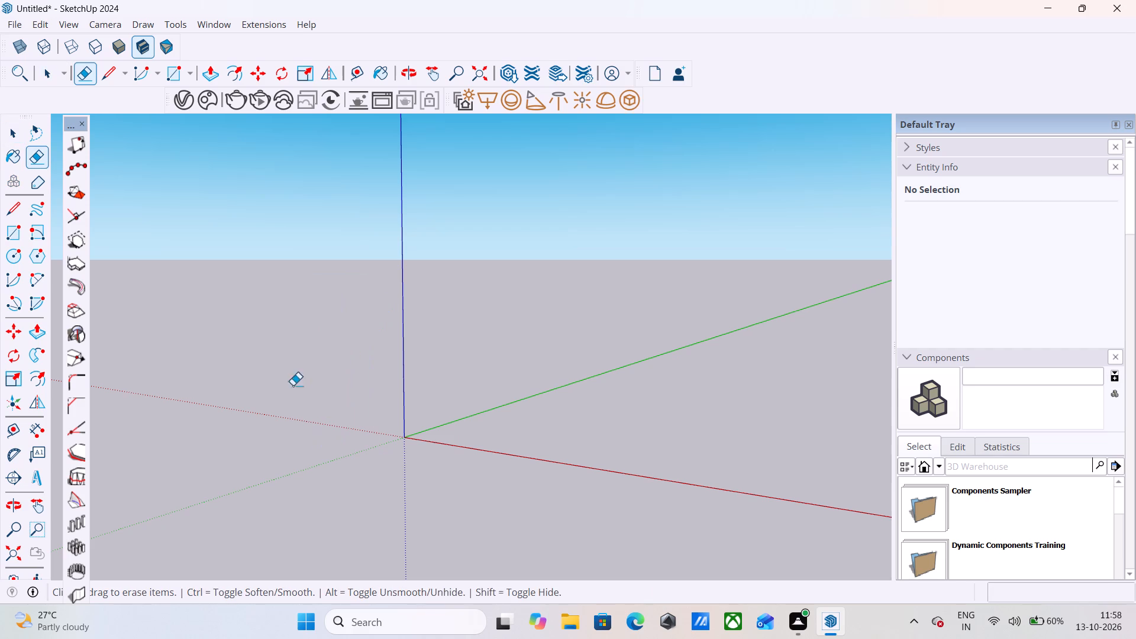
Draw a 15' by 18' rectangle on the ground plane, between the red and green axes.
shift+middle_drag(424, 425, 247, 450)
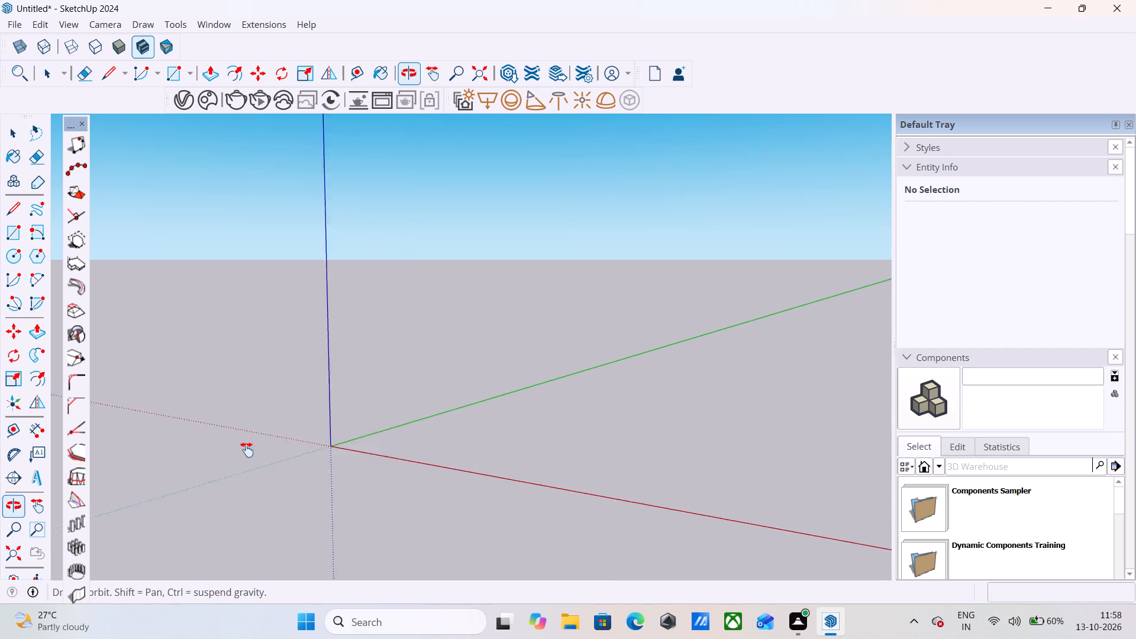
shift+middle_drag(247, 450, 196, 461)
middle_drag(332, 535, 360, 536)
middle_drag(393, 540, 414, 543)
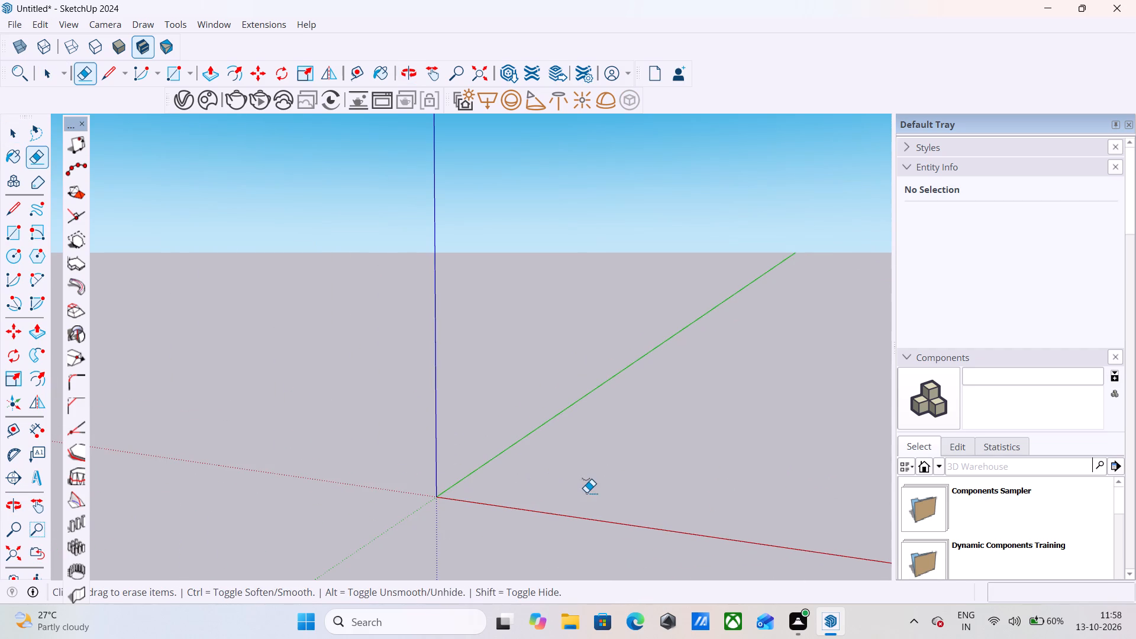
shift+middle_drag(586, 492, 548, 495)
shift+middle_drag(534, 496, 476, 499)
shift+middle_drag(466, 499, 223, 514)
middle_click(362, 527)
middle_click(362, 527)
middle_drag(378, 527, 427, 528)
scroll(250, 493, down, 7)
scroll(204, 511, down, 4)
scroll(145, 519, down, 11)
scroll(731, 396, up, 5)
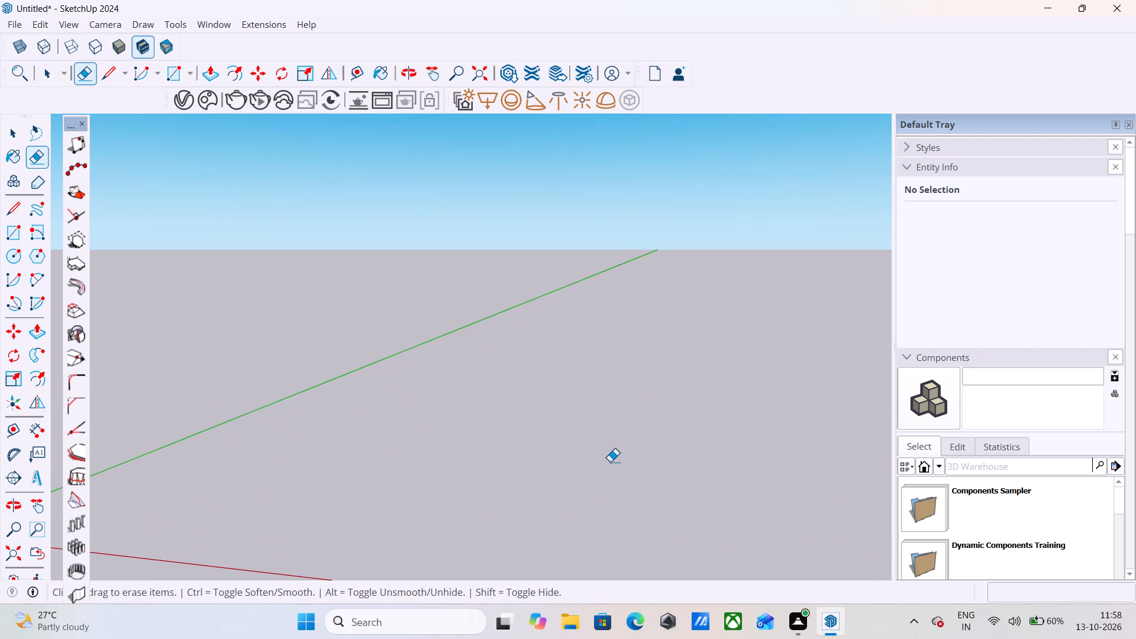
key(r)
middle_drag(524, 432, 601, 468)
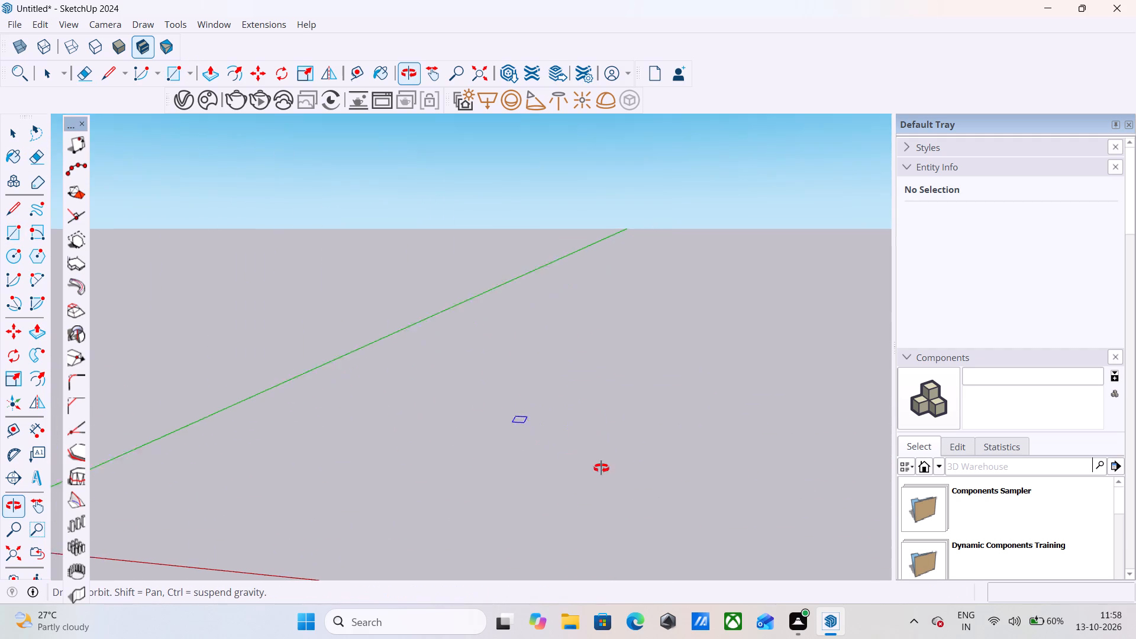
middle_drag(601, 468, 645, 519)
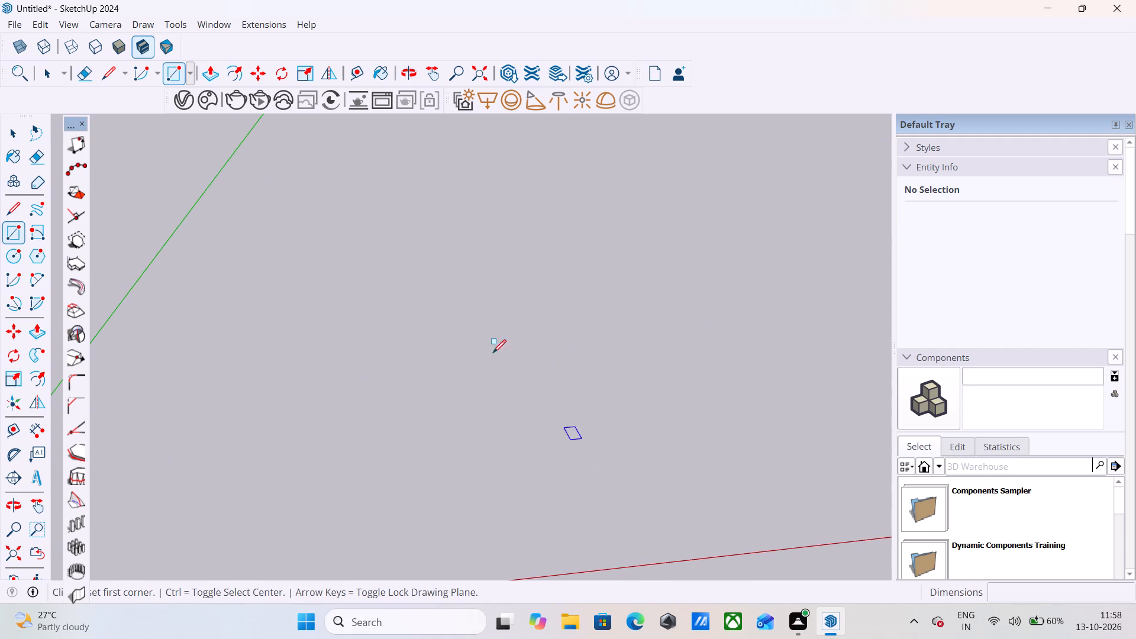
click(442, 275)
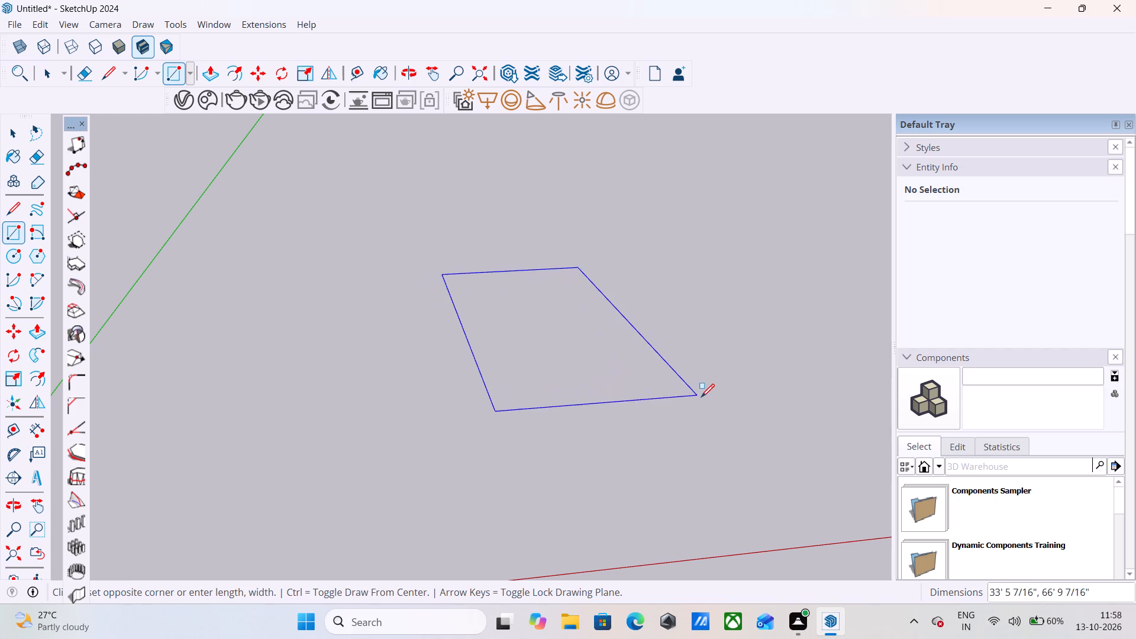
middle_drag(701, 397, 589, 479)
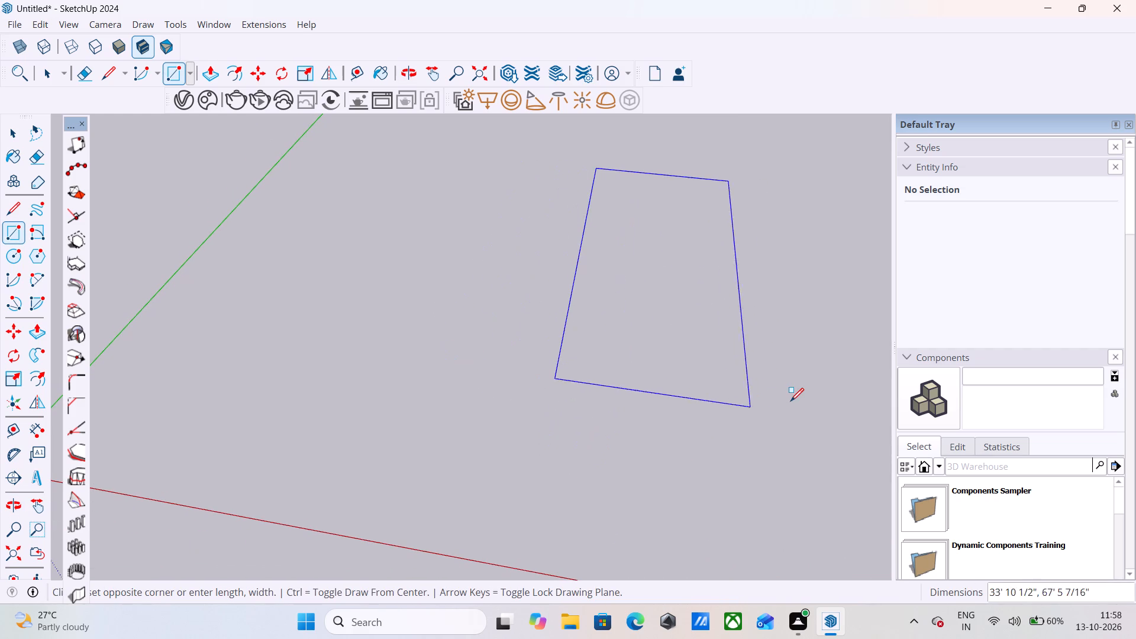
text(15',18')
key(Return)
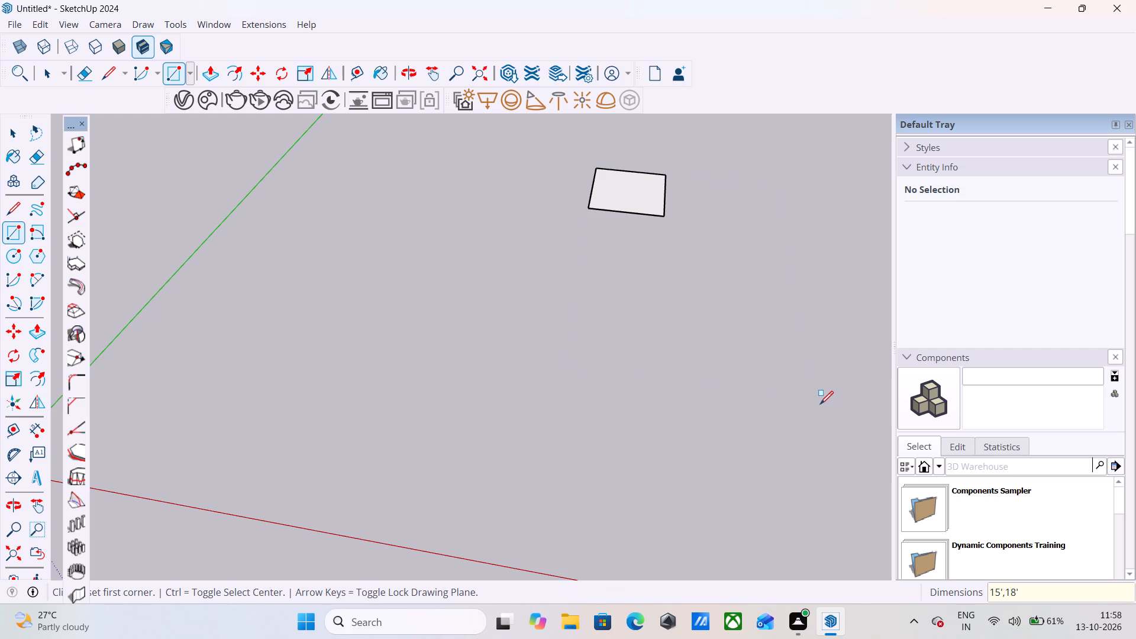
Offset the rectangle's outline inward by 6" to form the wall thickness.
scroll(582, 517, down, 3)
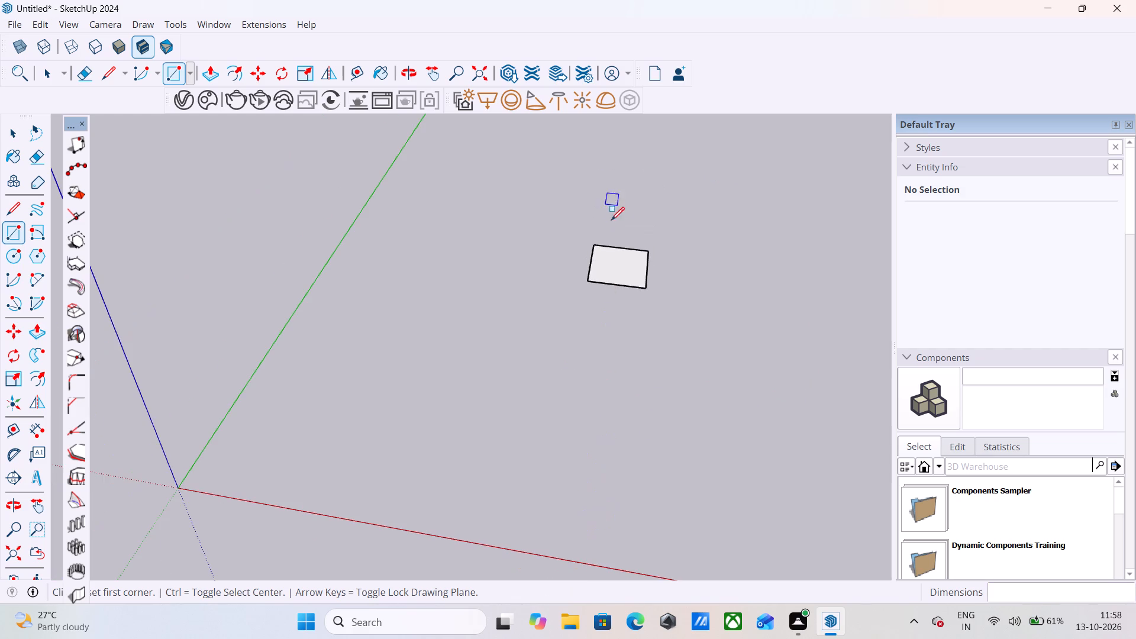
scroll(611, 220, up, 2)
scroll(662, 275, up, 3)
scroll(622, 227, up, 9)
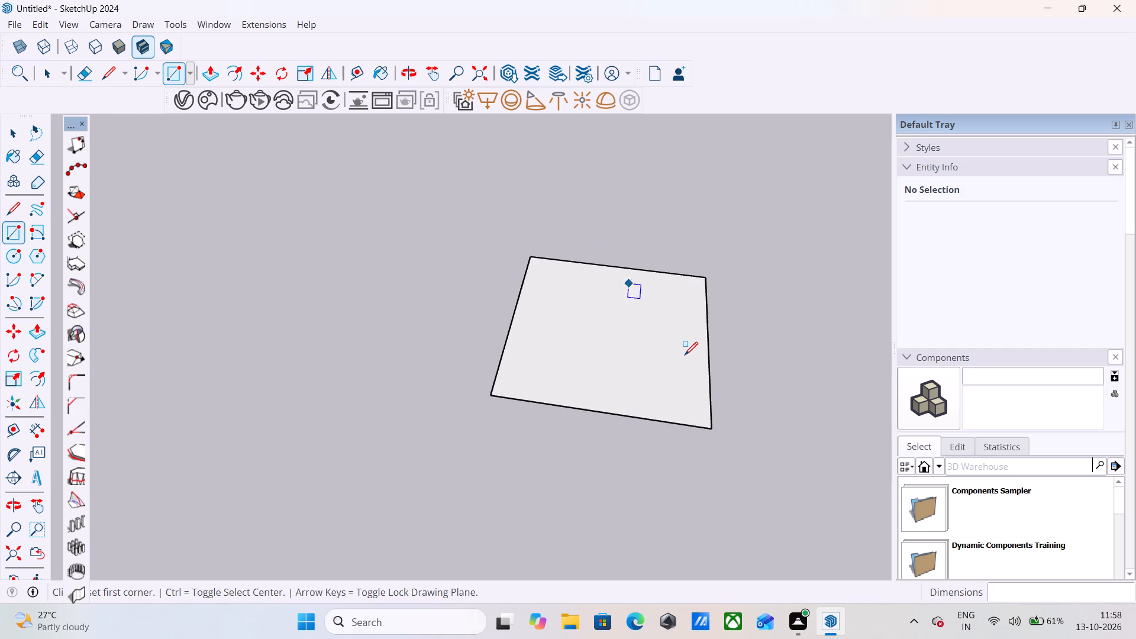
middle_drag(676, 355, 722, 355)
middle_click(706, 356)
key(space)
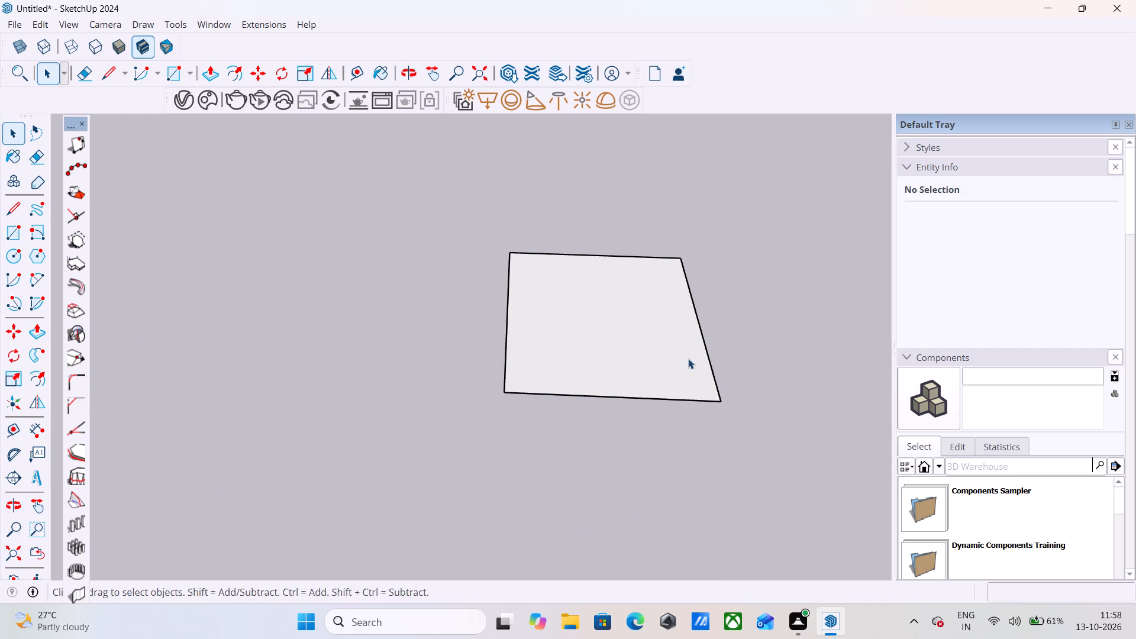
text(r)
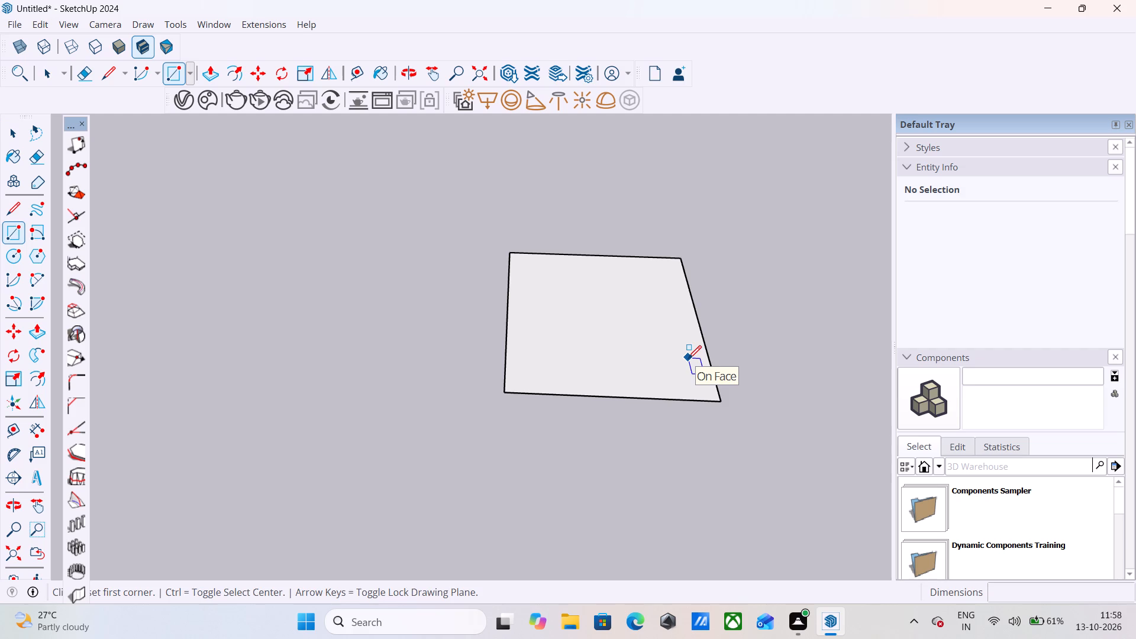
key(f)
click(624, 390)
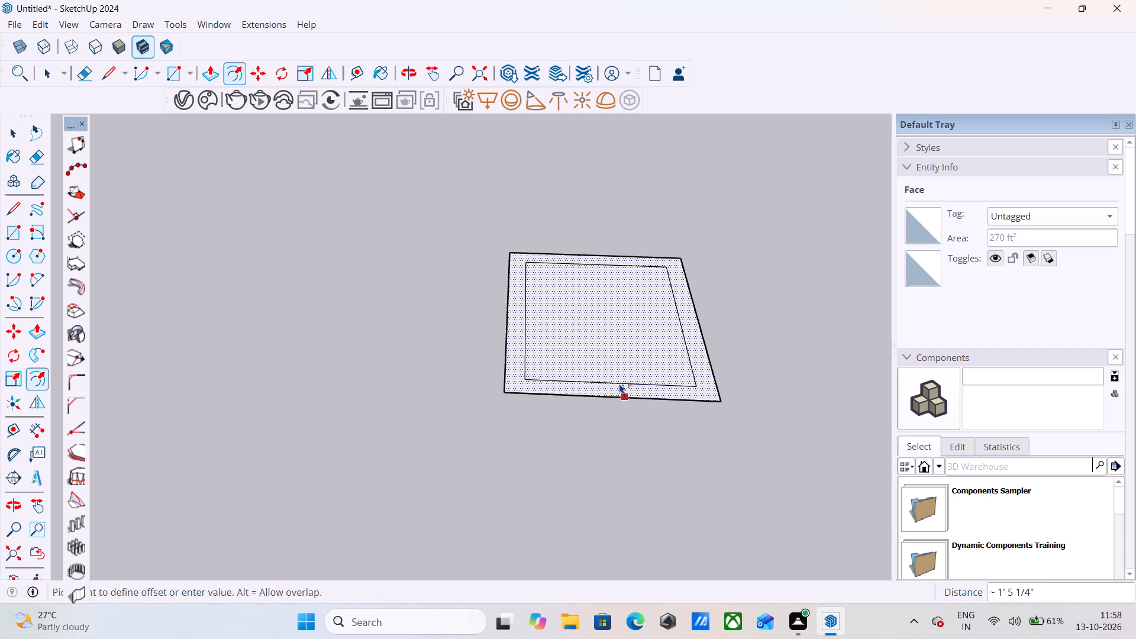
key(6)
key(Return)
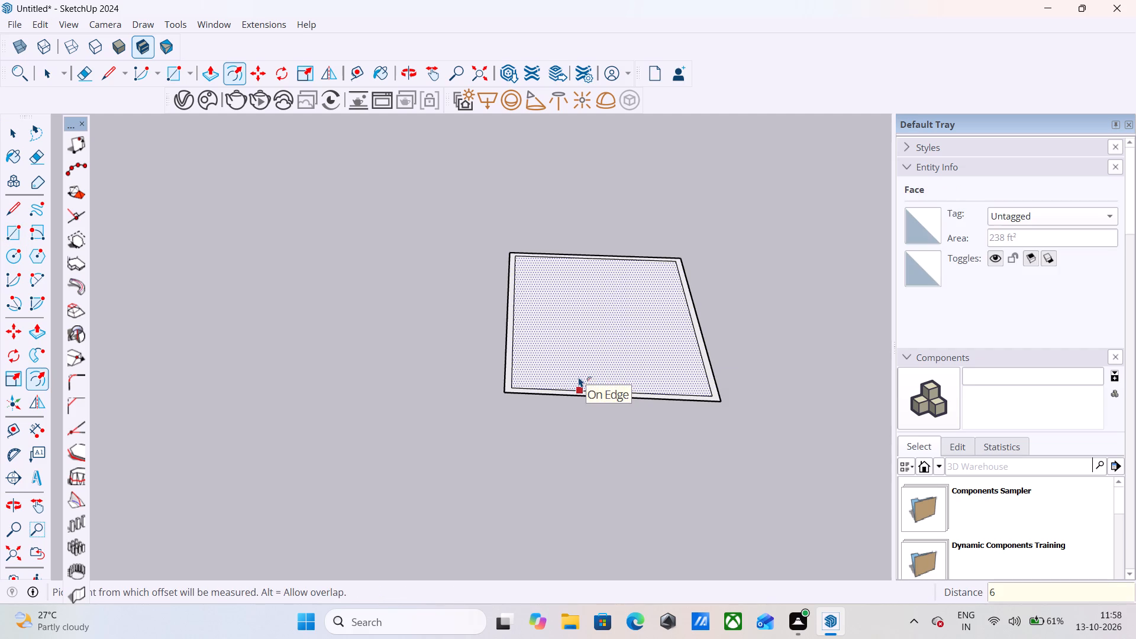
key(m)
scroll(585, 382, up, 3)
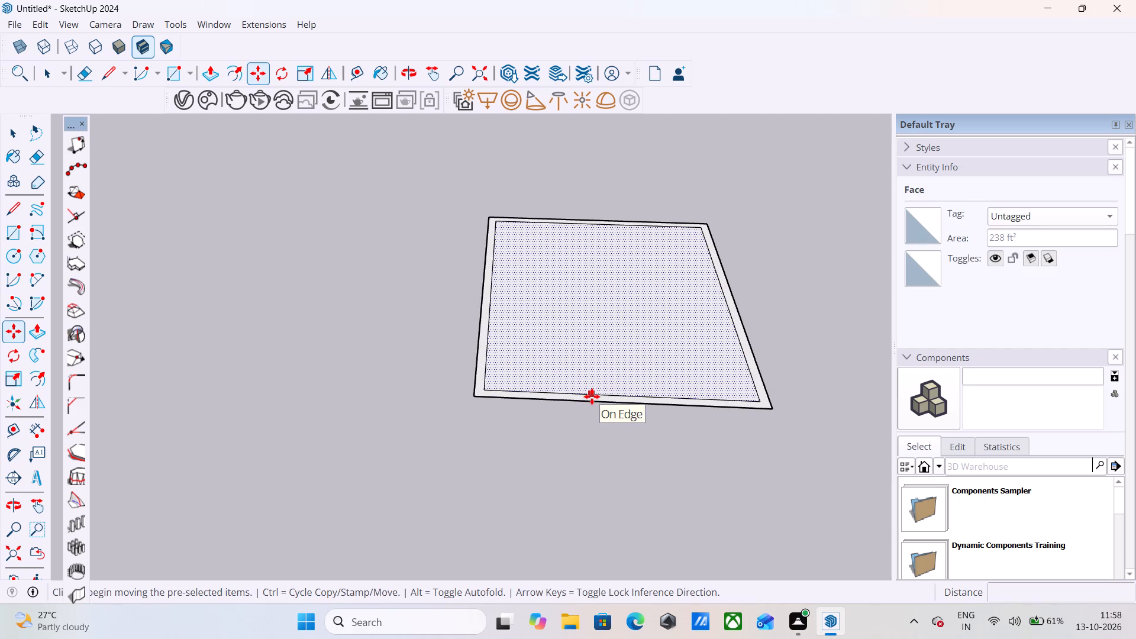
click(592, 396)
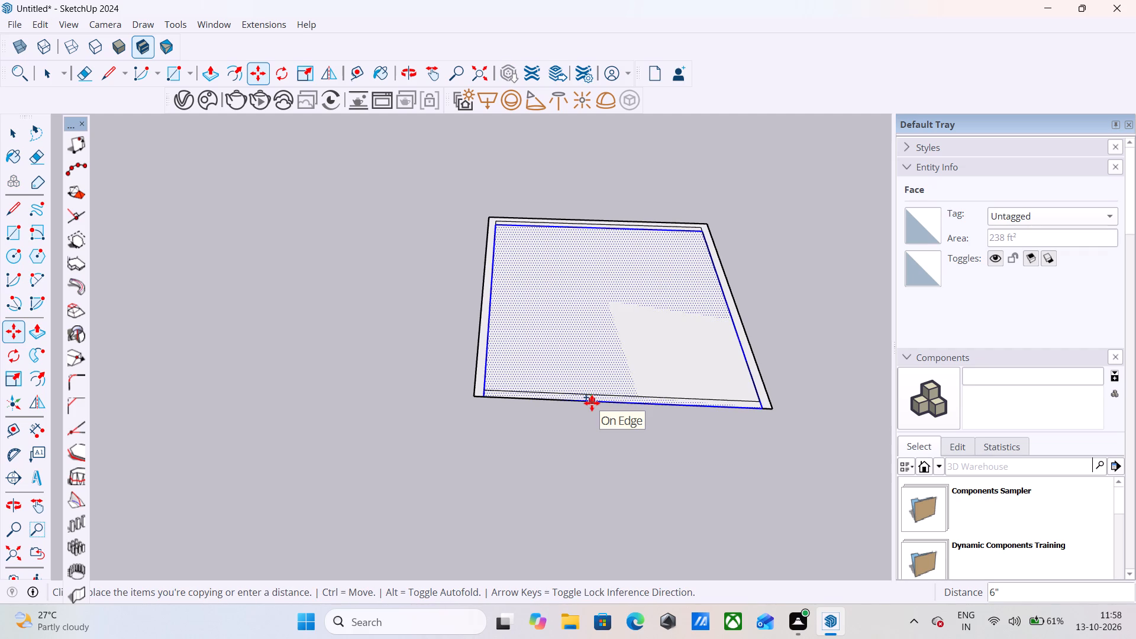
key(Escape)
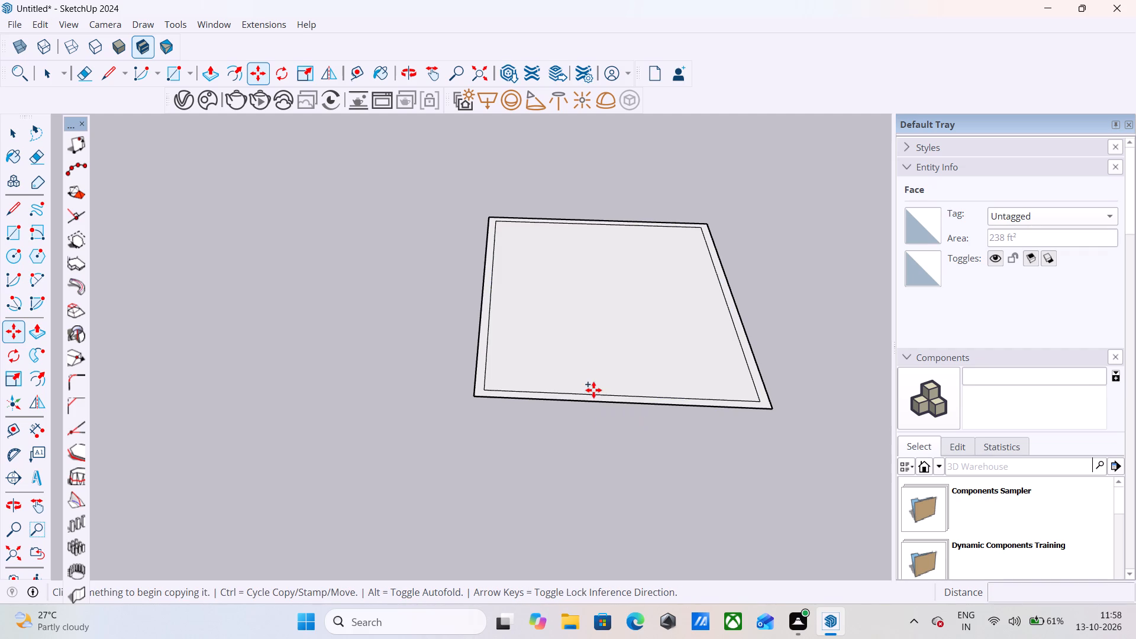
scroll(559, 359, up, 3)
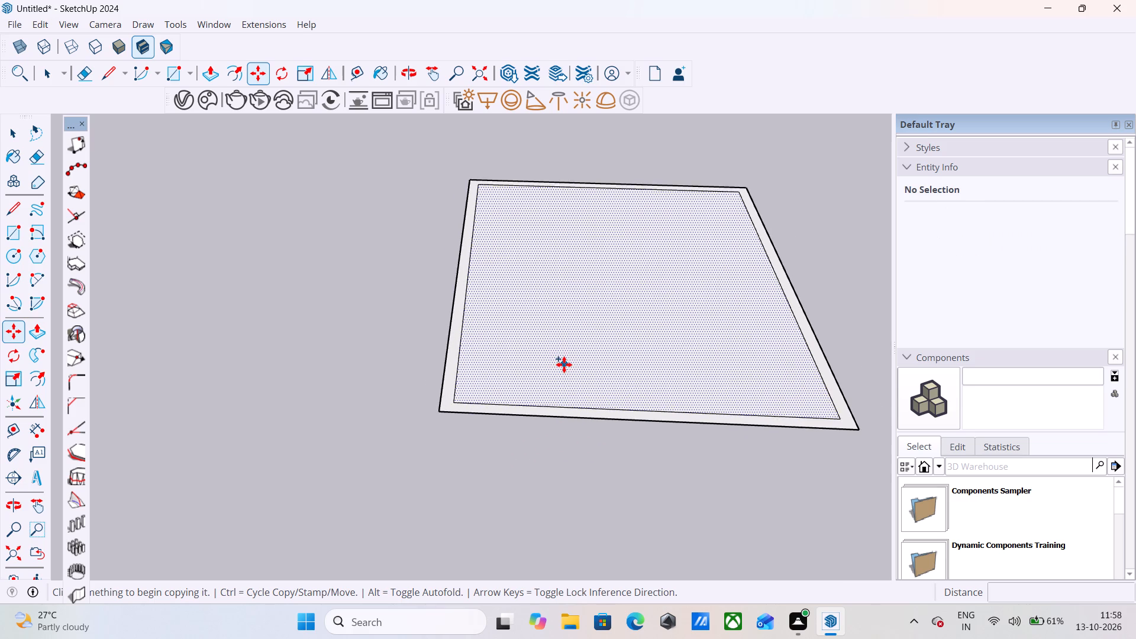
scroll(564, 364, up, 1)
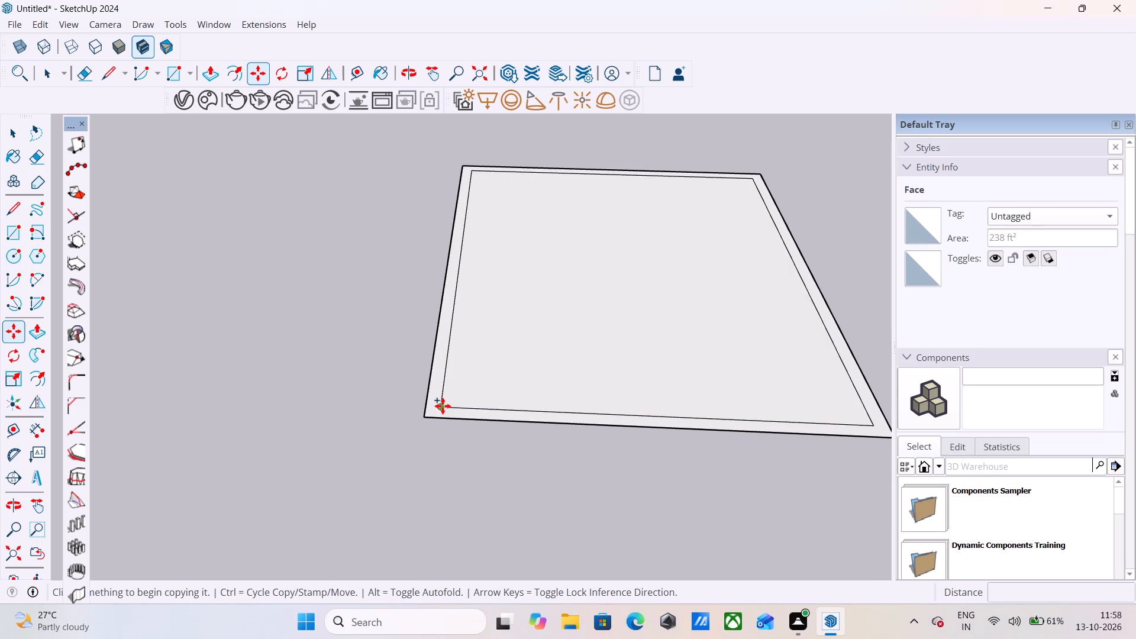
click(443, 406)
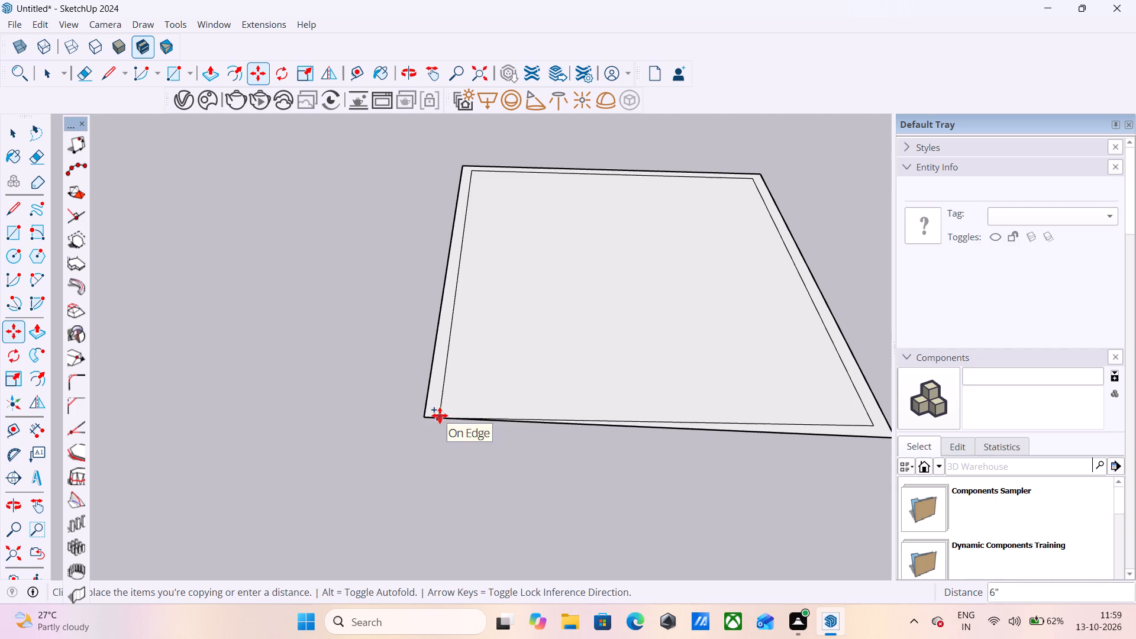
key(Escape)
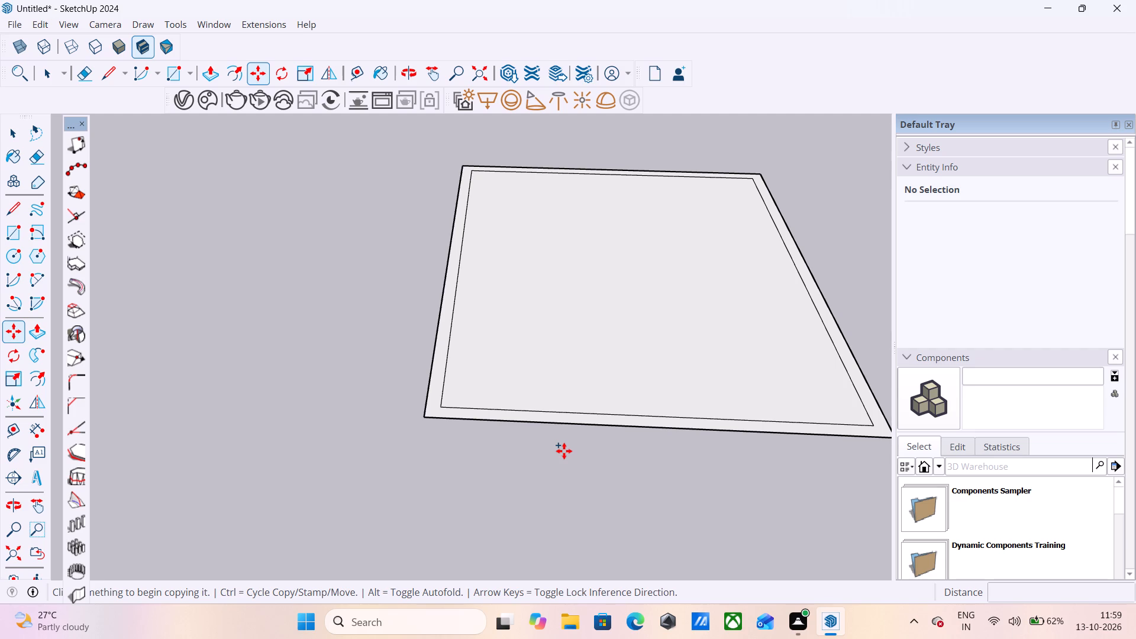
Draw two 6" lines joining the inner outline's front corners to the outer front edge, extending the side walls.
text(l)
key(space)
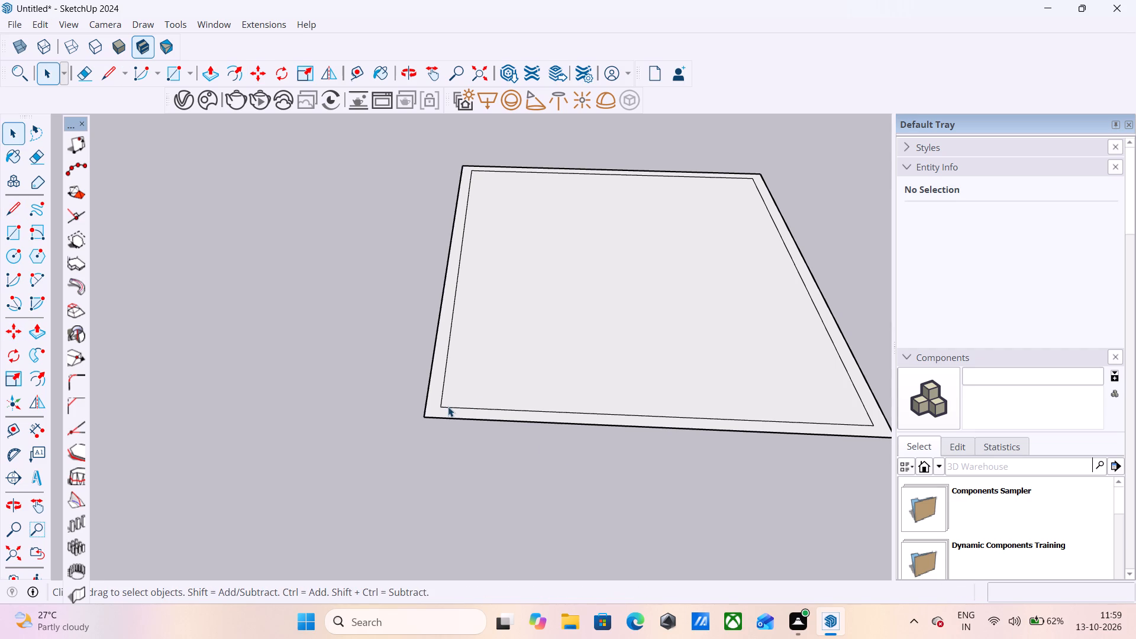
key(l)
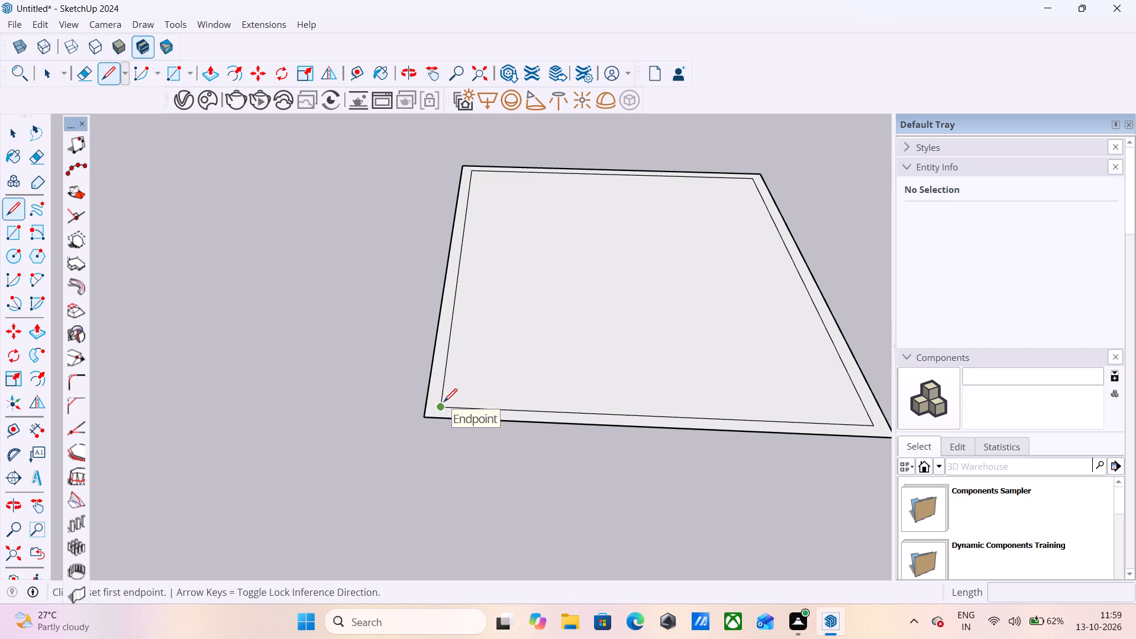
click(444, 402)
click(440, 419)
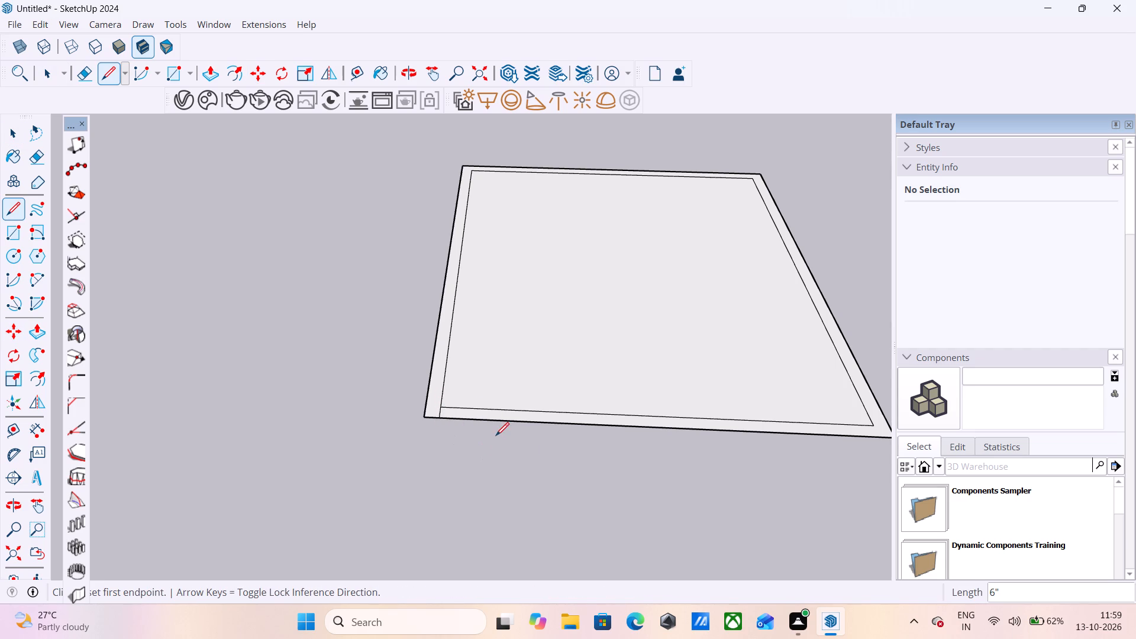
click(872, 429)
click(882, 444)
key(space)
Erase the inner and outer front edges between the side walls, leaving a three-sided wall outline.
key(e)
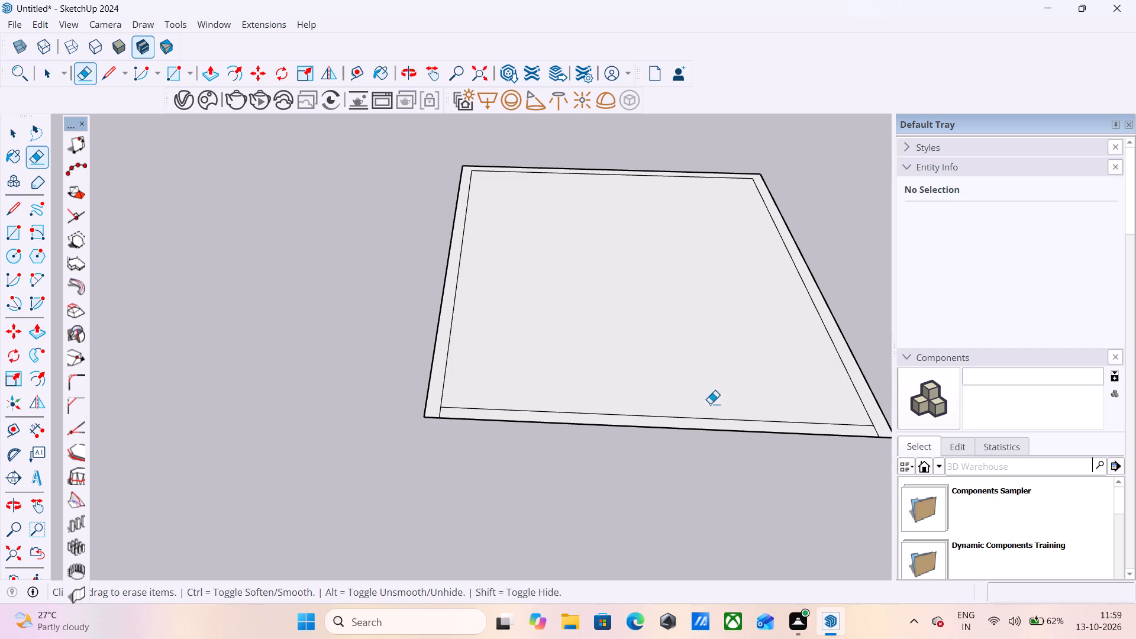
drag(710, 404, 693, 472)
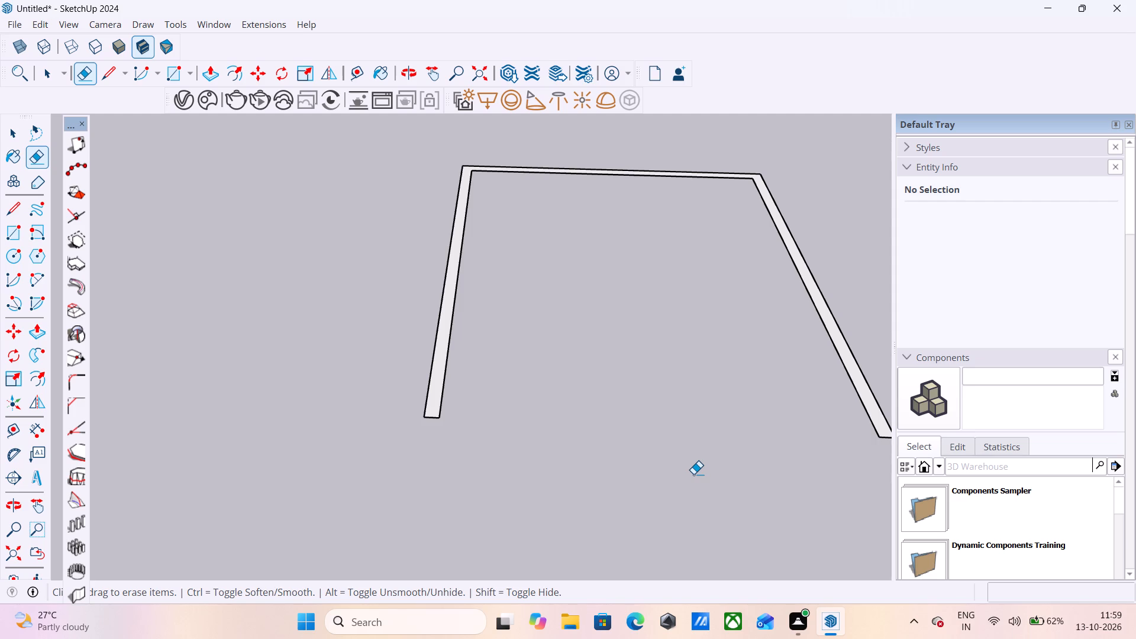
Push/Pull the three-sided wall outline up to a height of 10'.
key(p)
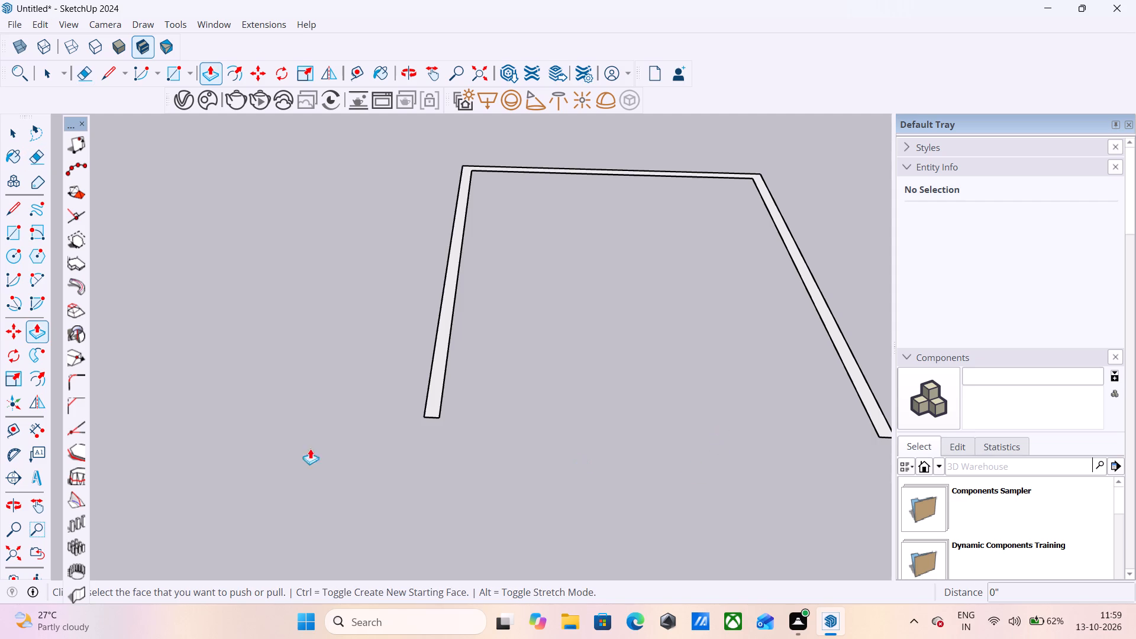
scroll(256, 455, down, 3)
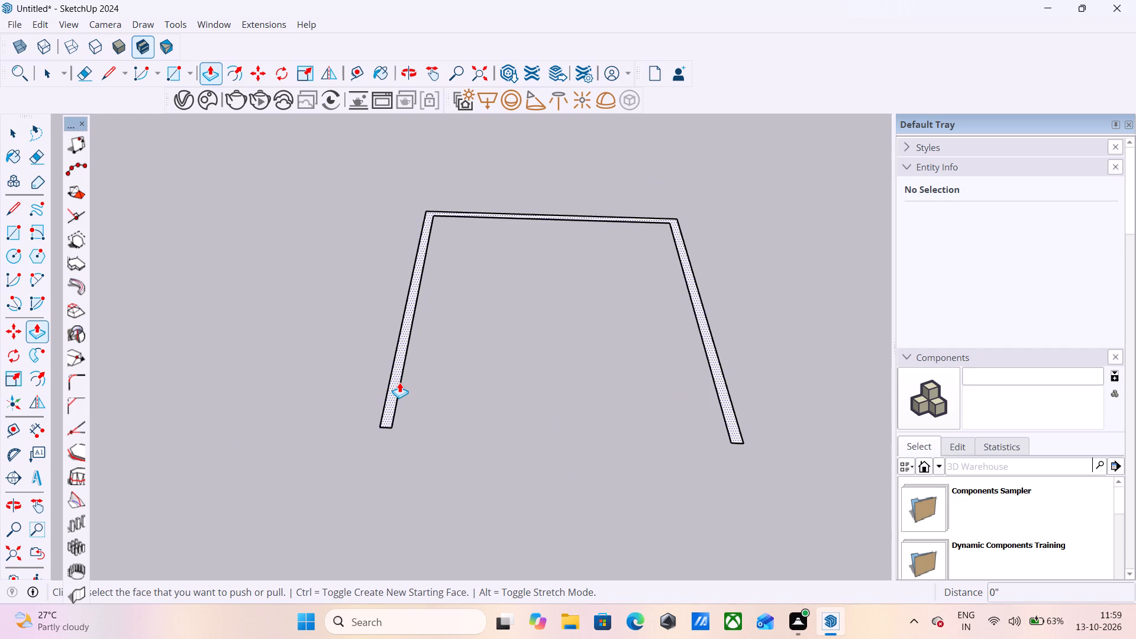
click(399, 382)
text(10')
key(Return)
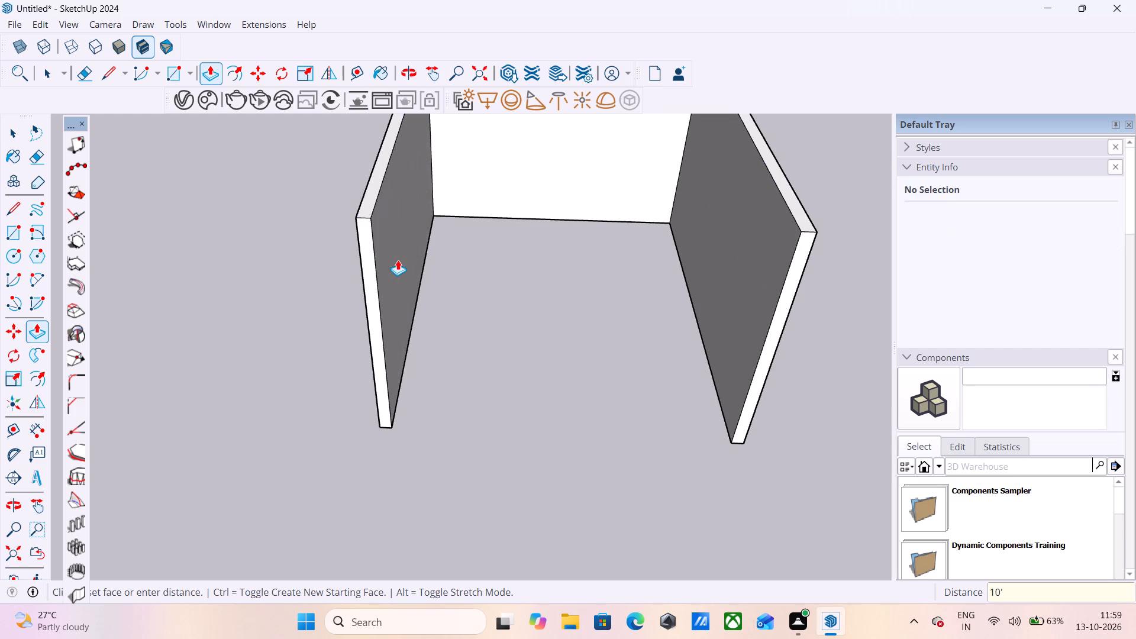
Draw a 15' by 6" upright rectangle below the back wall, along its outer bottom edge.
scroll(391, 308, down, 4)
middle_drag(456, 356, 499, 62)
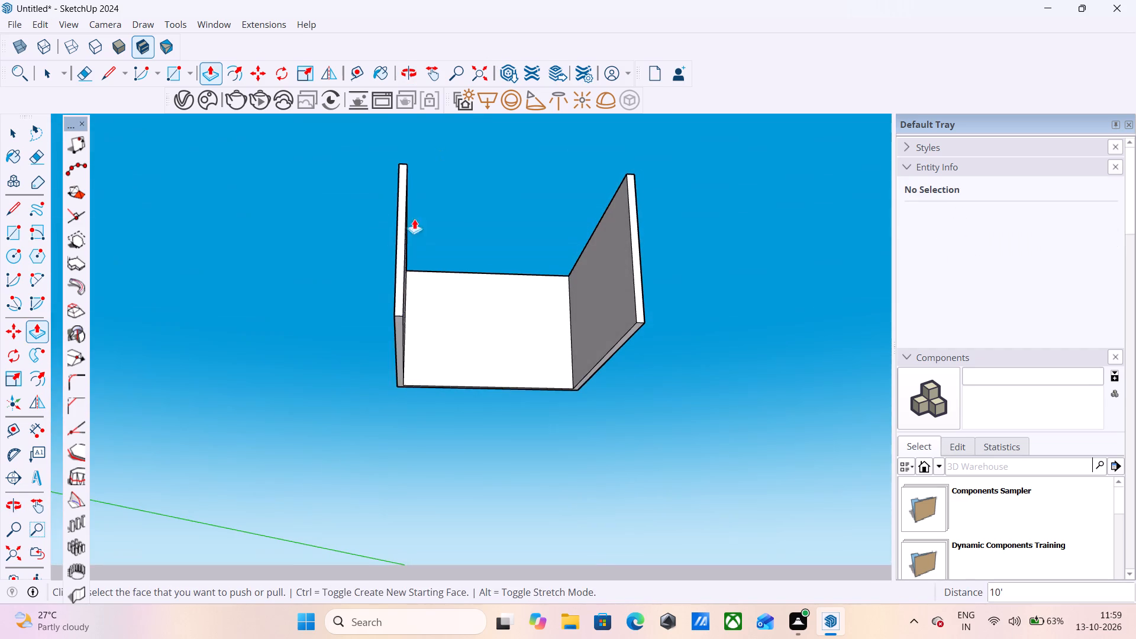
middle_drag(574, 379, 562, 253)
scroll(530, 406, up, 3)
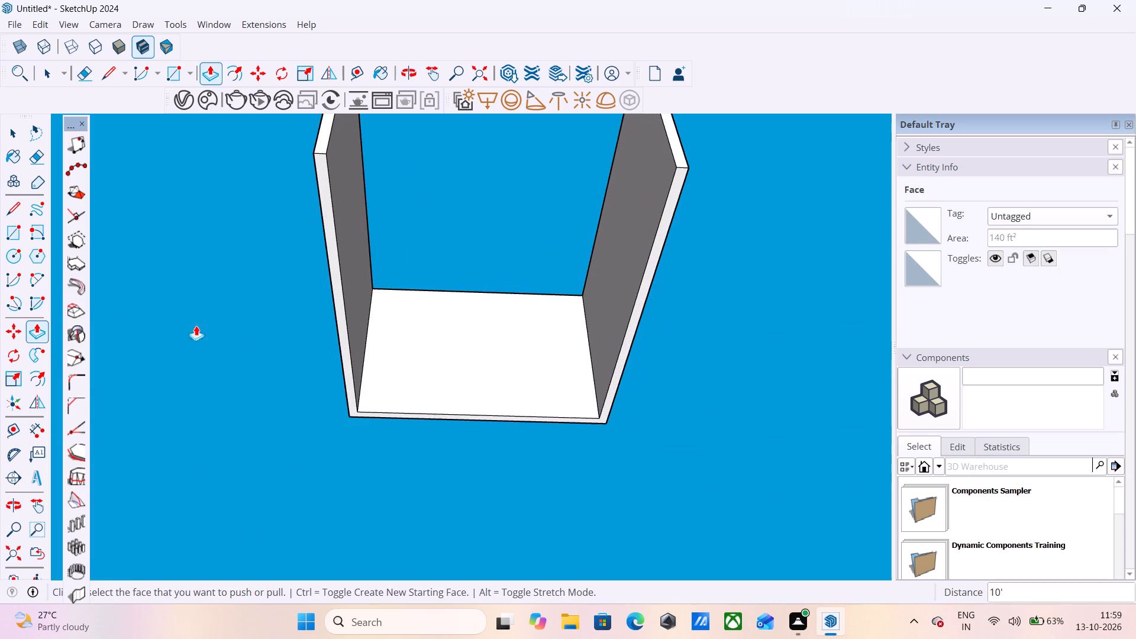
click(43, 237)
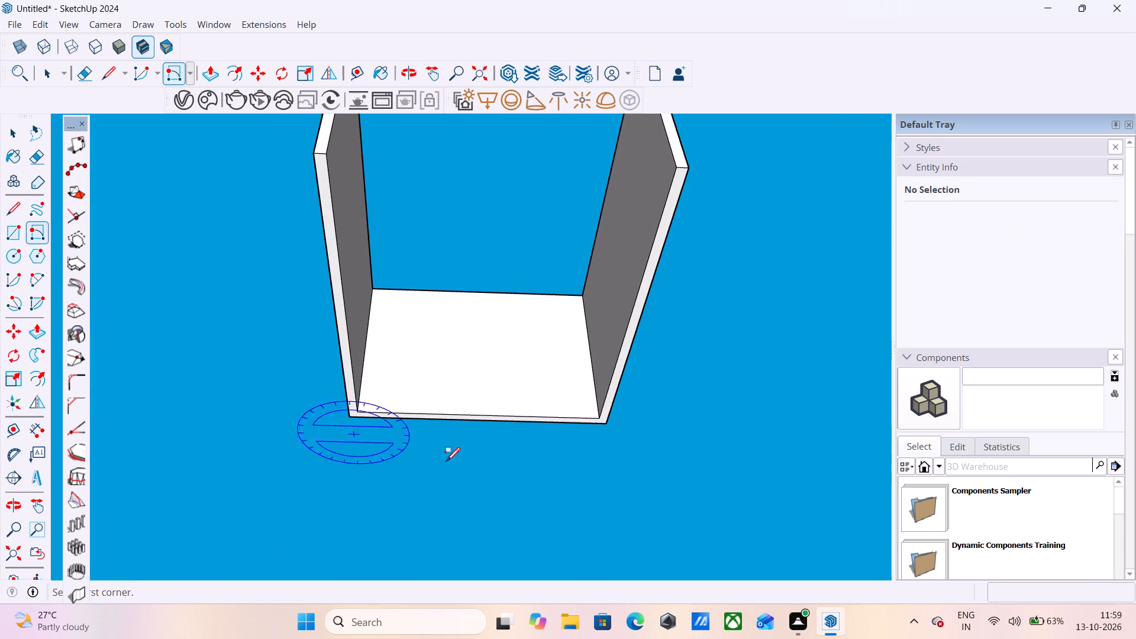
scroll(368, 405, up, 2)
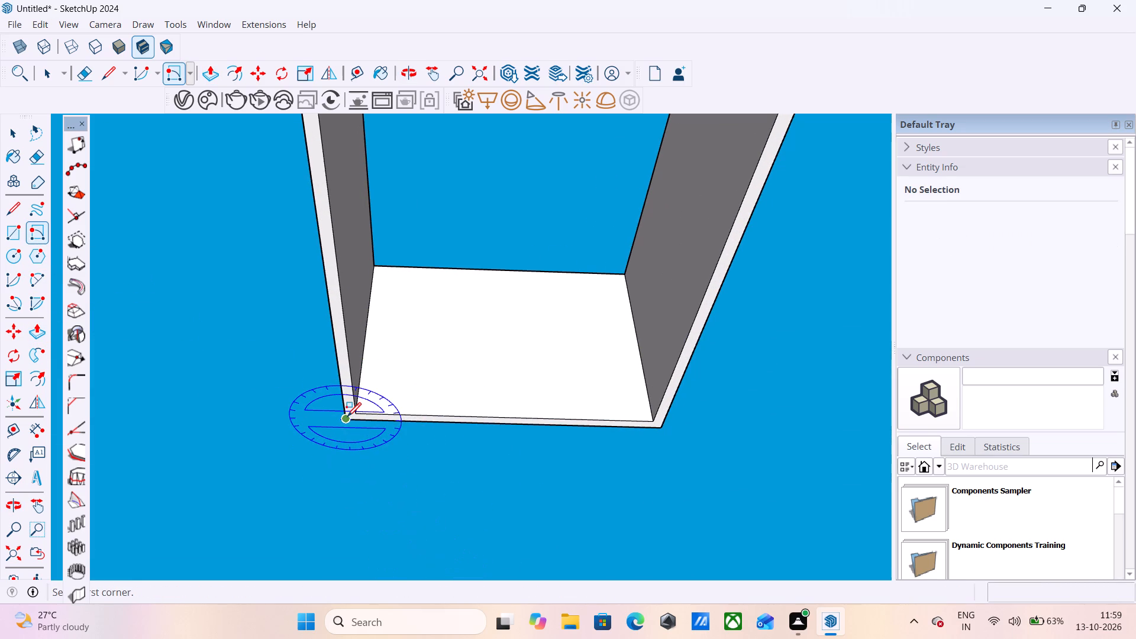
click(347, 416)
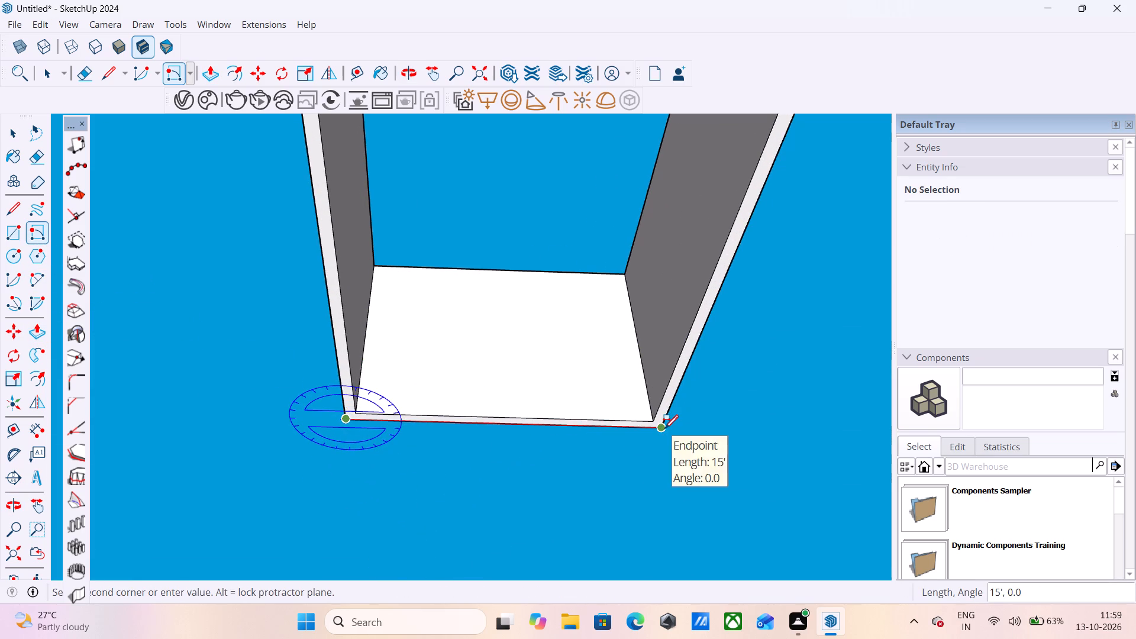
click(664, 428)
scroll(690, 420, up, 1)
middle_drag(690, 419, 98, 457)
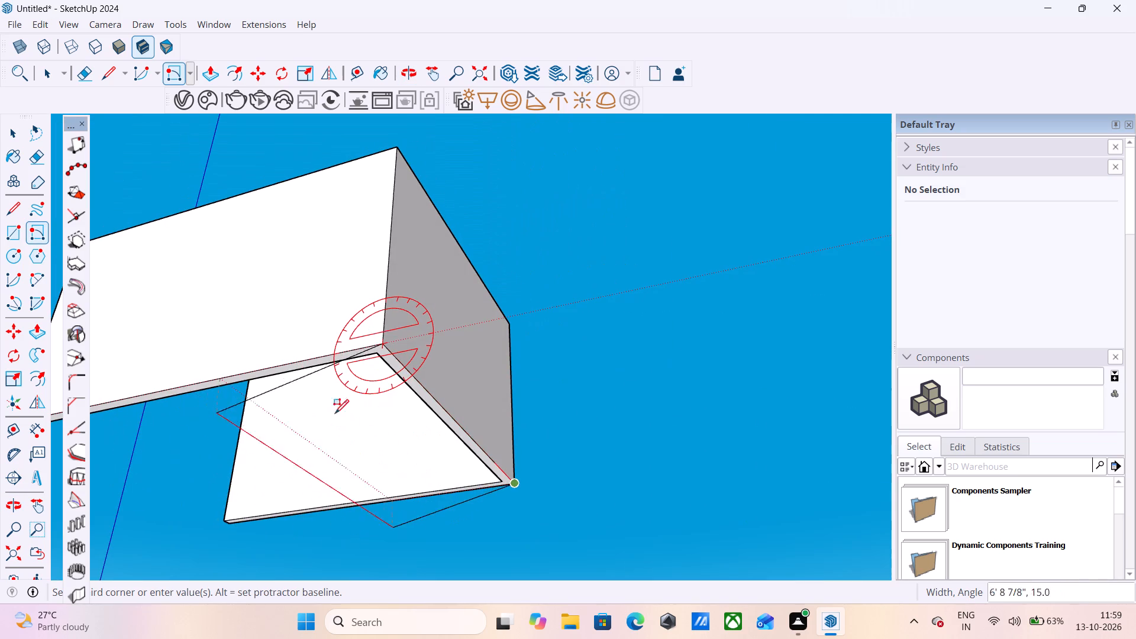
middle_drag(386, 415, 494, 483)
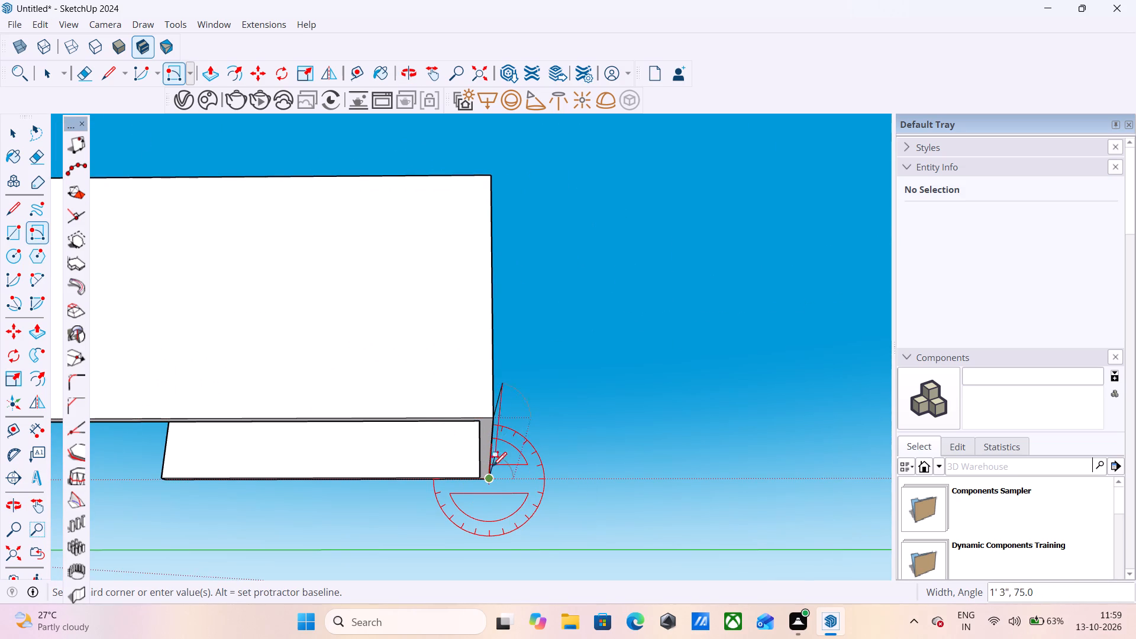
middle_drag(487, 474, 507, 557)
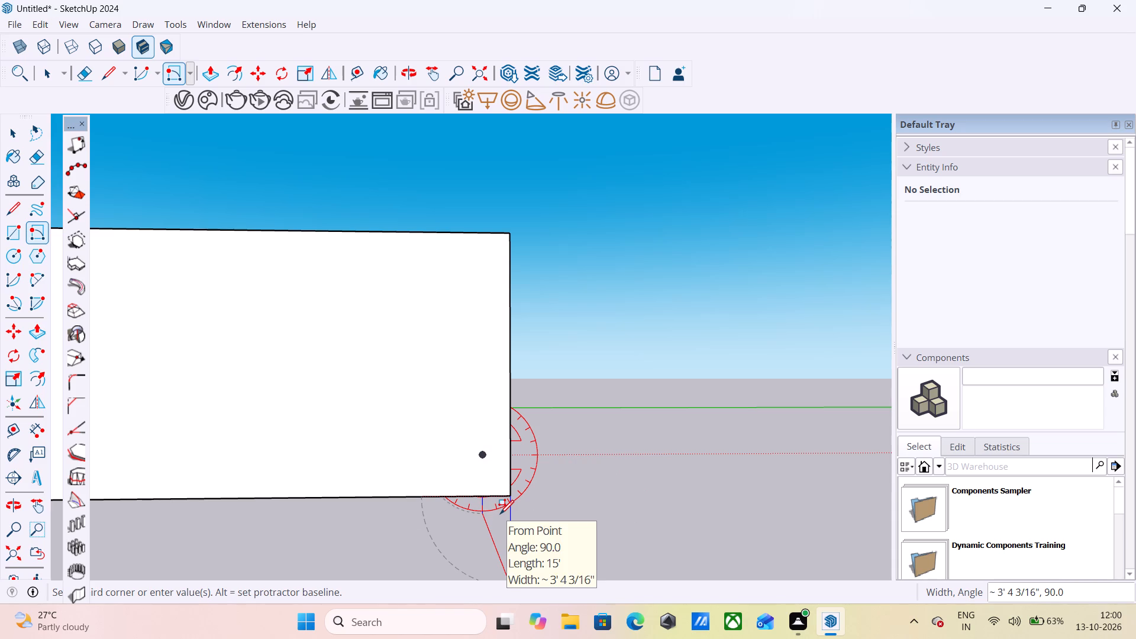
key(6)
key(Return)
Draw a 15' by 6" upright rectangle above the back wall, along its outer top edge.
scroll(509, 510, down, 4)
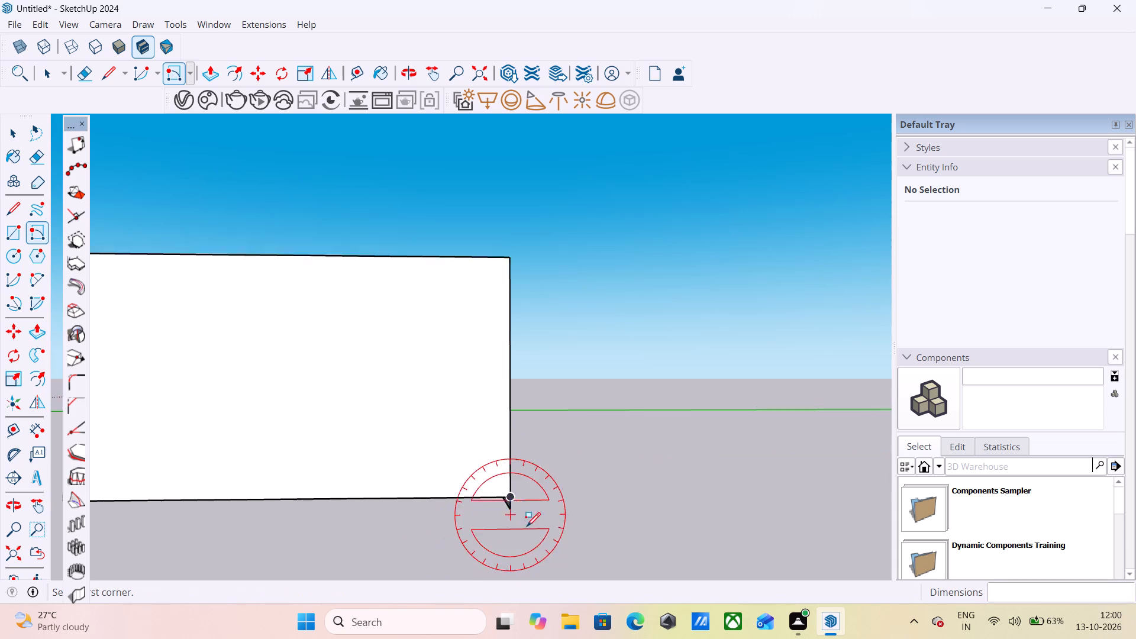
middle_drag(567, 571, 563, 618)
middle_drag(523, 420, 534, 504)
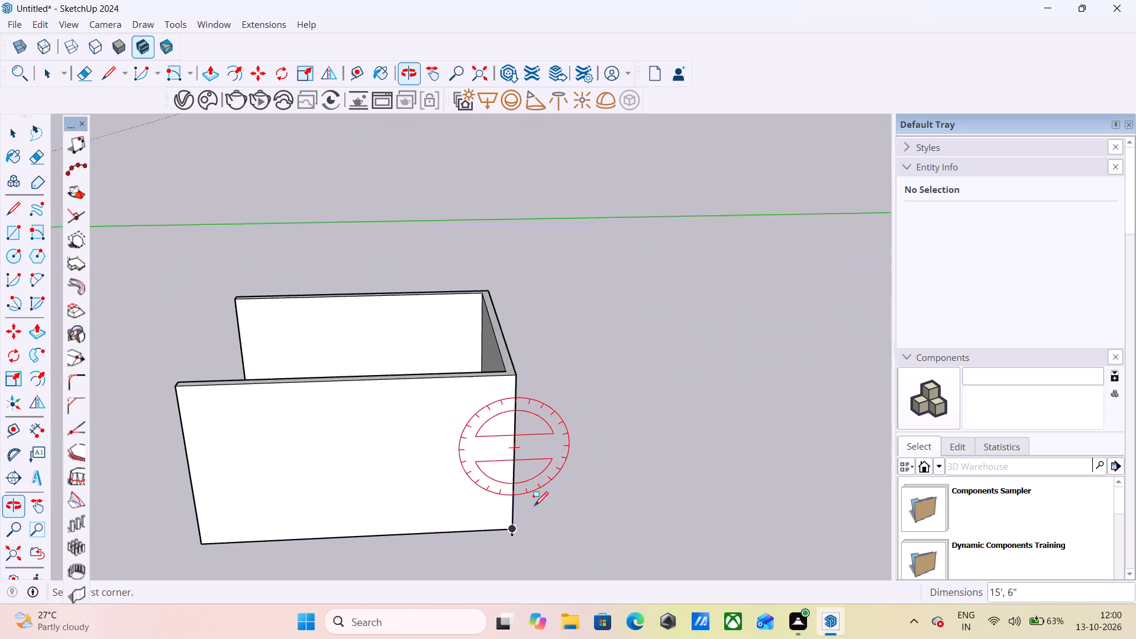
click(492, 286)
click(517, 376)
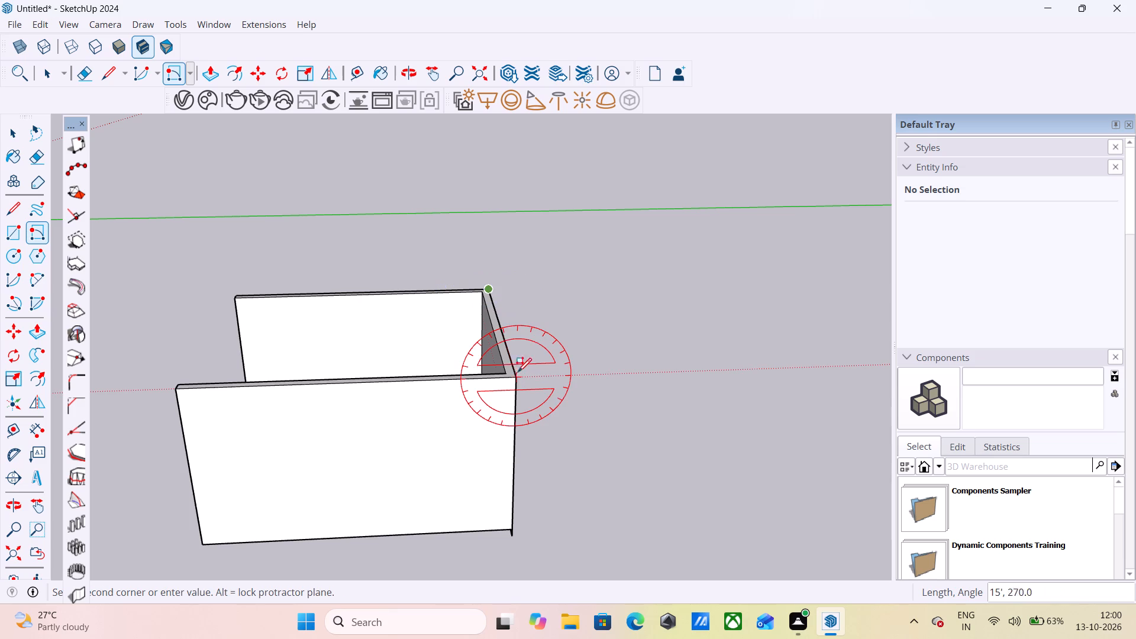
key(6)
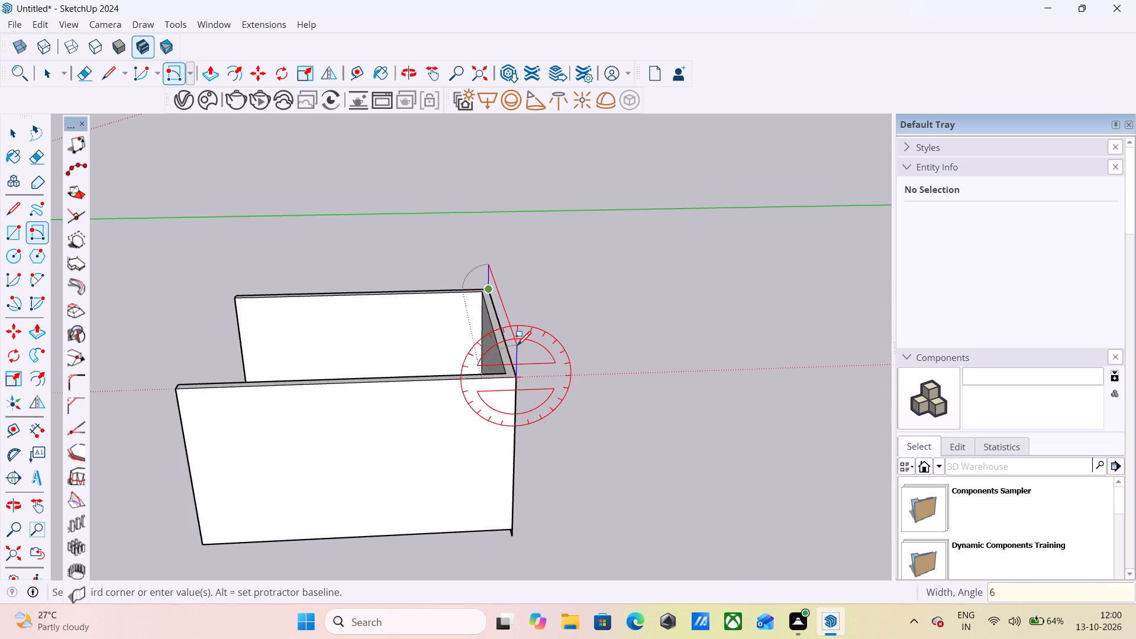
key(Return)
Push/Pull the strip above the back wall forward 18' to the side walls' front ends, forming the ceiling slab.
scroll(643, 352, down, 3)
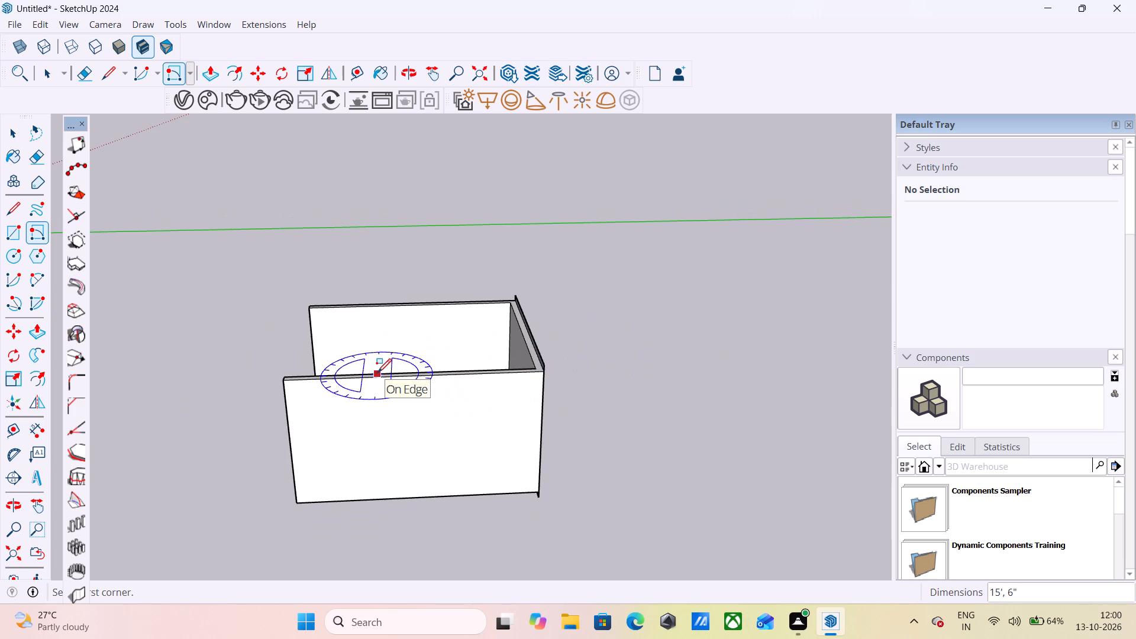
middle_drag(377, 372, 705, 344)
middle_drag(710, 343, 799, 328)
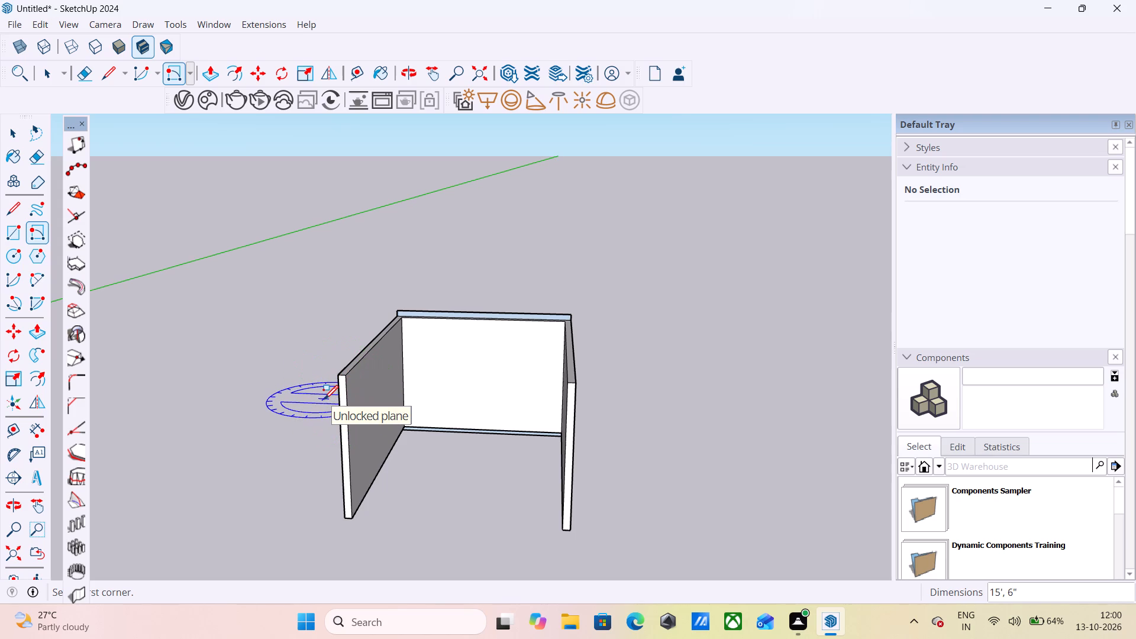
key(p)
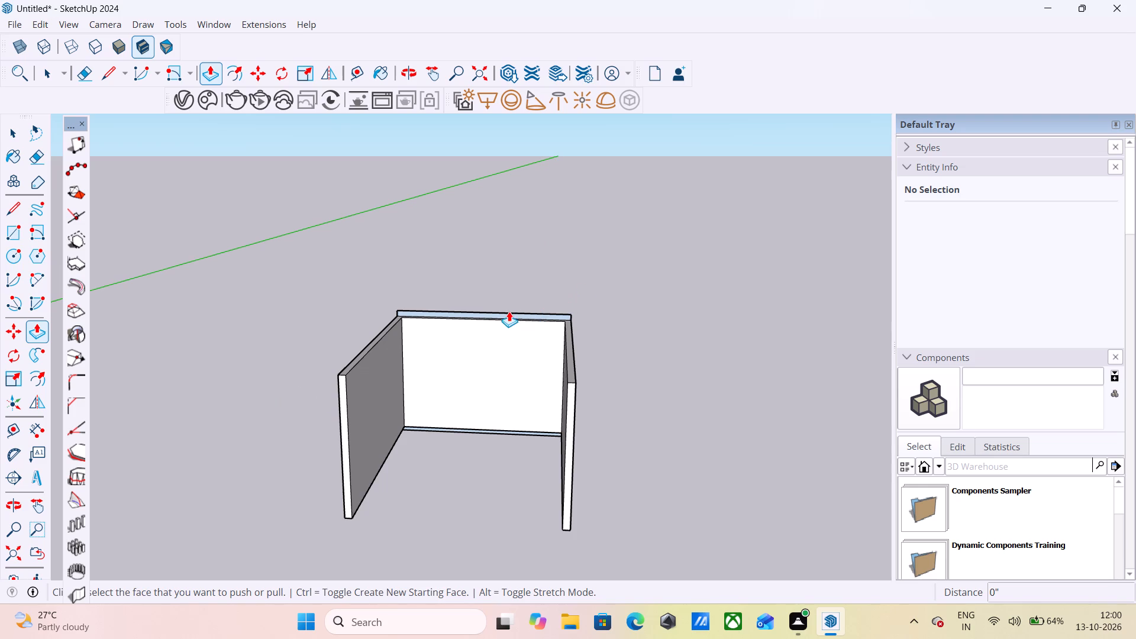
scroll(499, 311, up, 3)
click(493, 313)
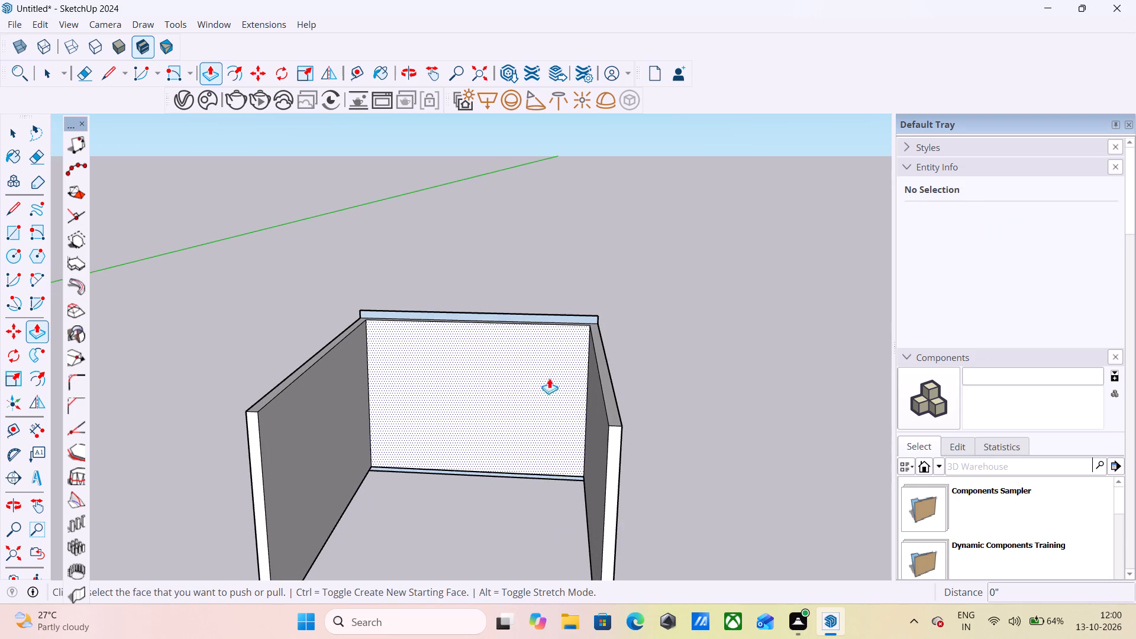
click(540, 315)
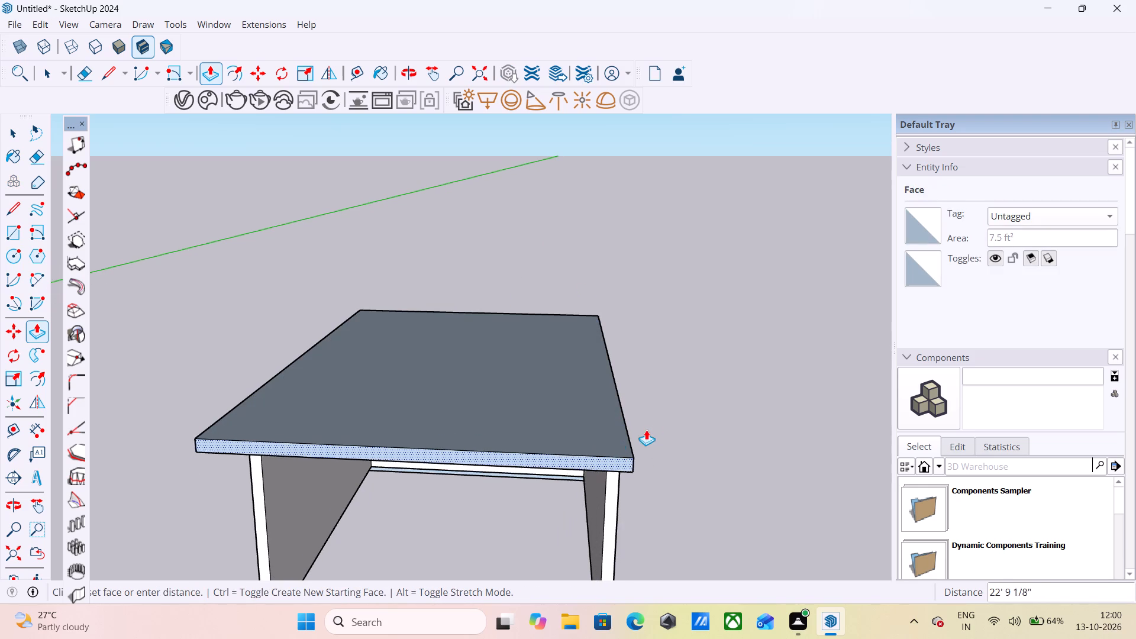
scroll(555, 338, down, 6)
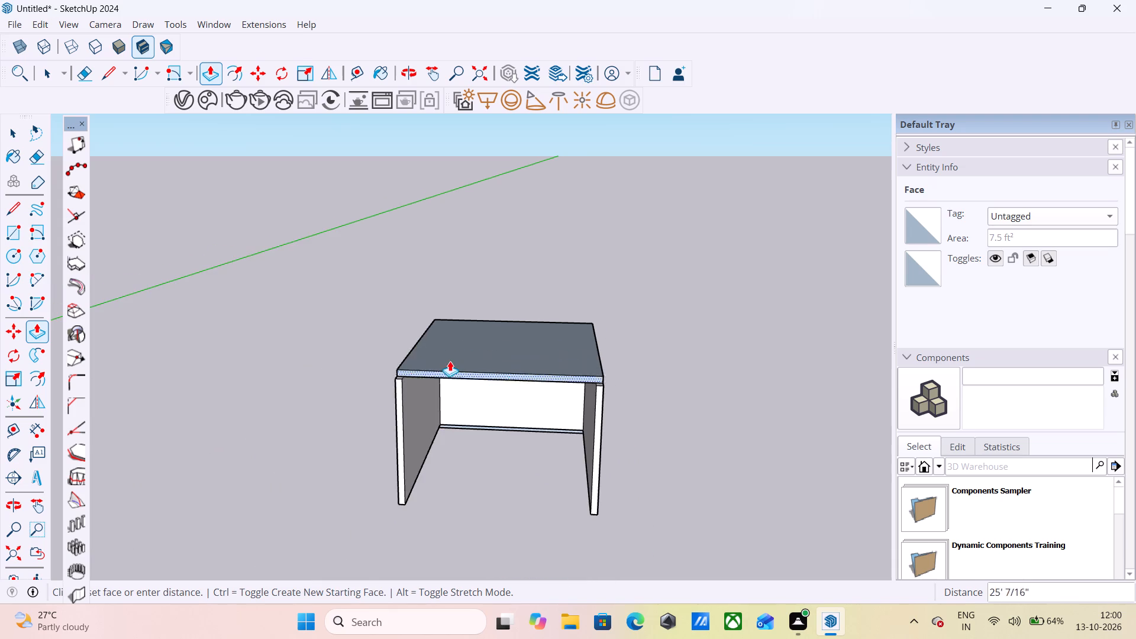
middle_drag(450, 361, 846, 345)
middle_click(868, 341)
scroll(868, 341, up, 1)
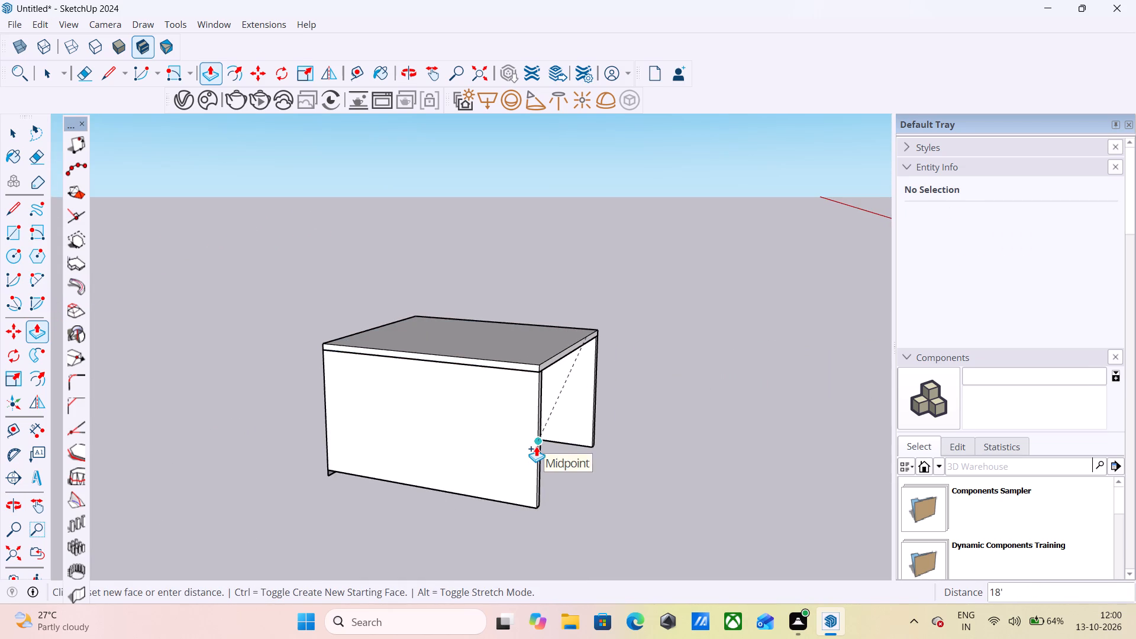
click(536, 446)
Push/Pull the strip below the back wall forward 18' to the side walls' front ends, forming the floor slab.
middle_drag(623, 430, 354, 418)
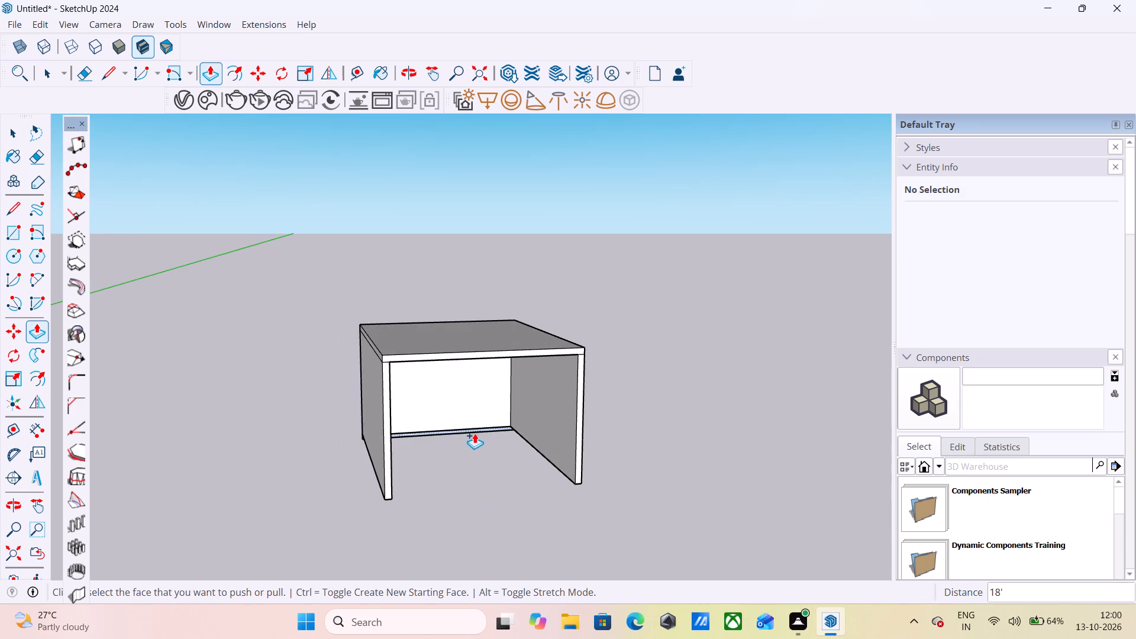
click(465, 433)
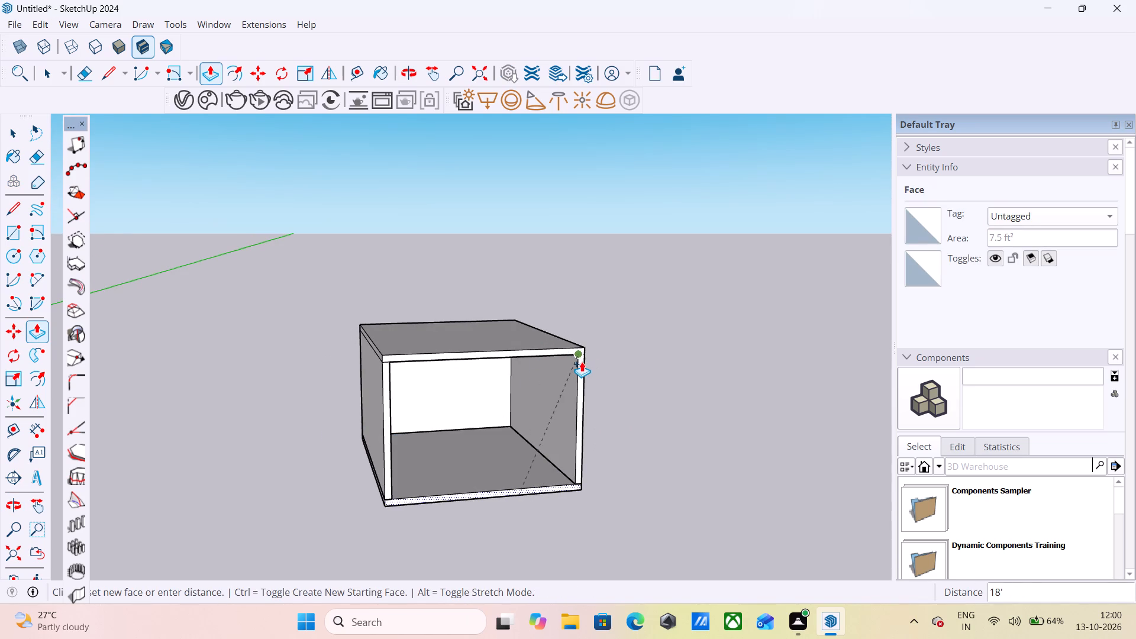
click(582, 362)
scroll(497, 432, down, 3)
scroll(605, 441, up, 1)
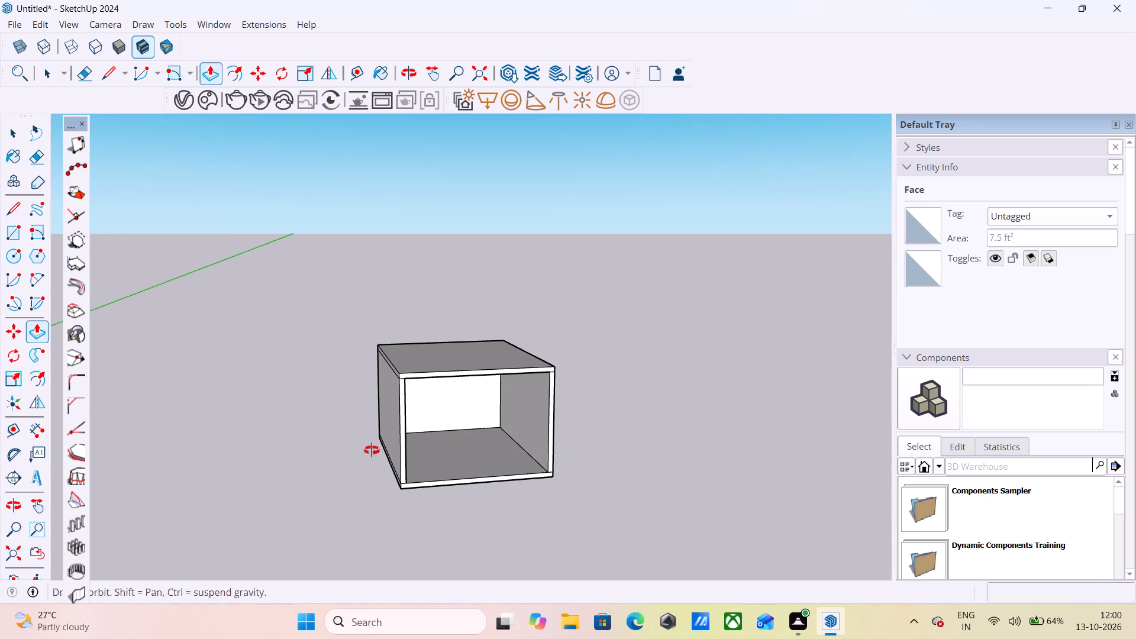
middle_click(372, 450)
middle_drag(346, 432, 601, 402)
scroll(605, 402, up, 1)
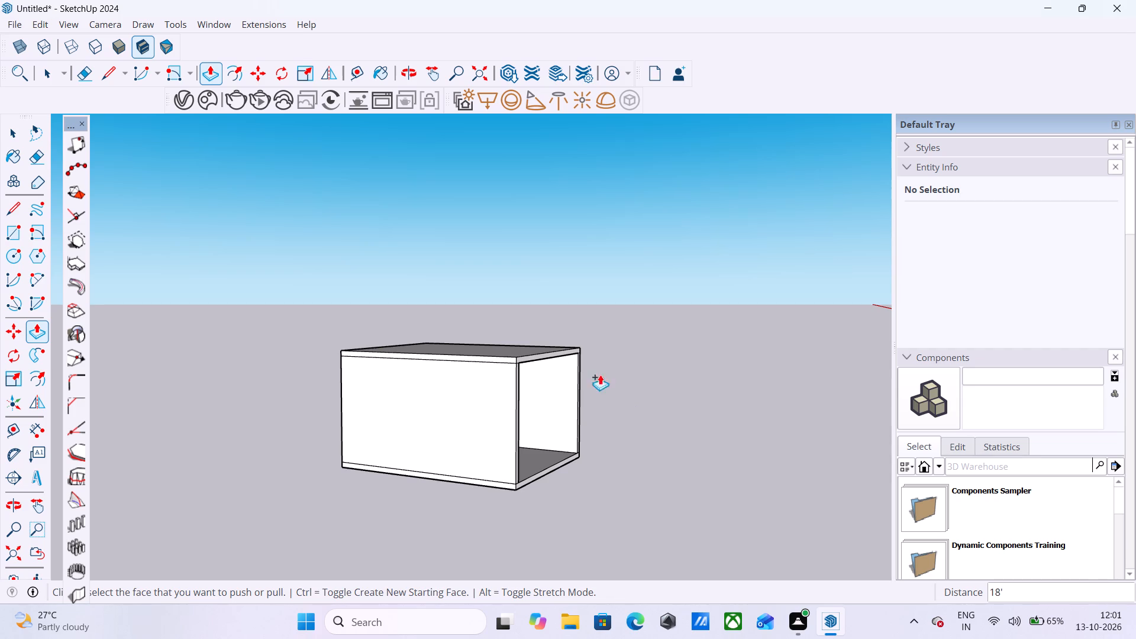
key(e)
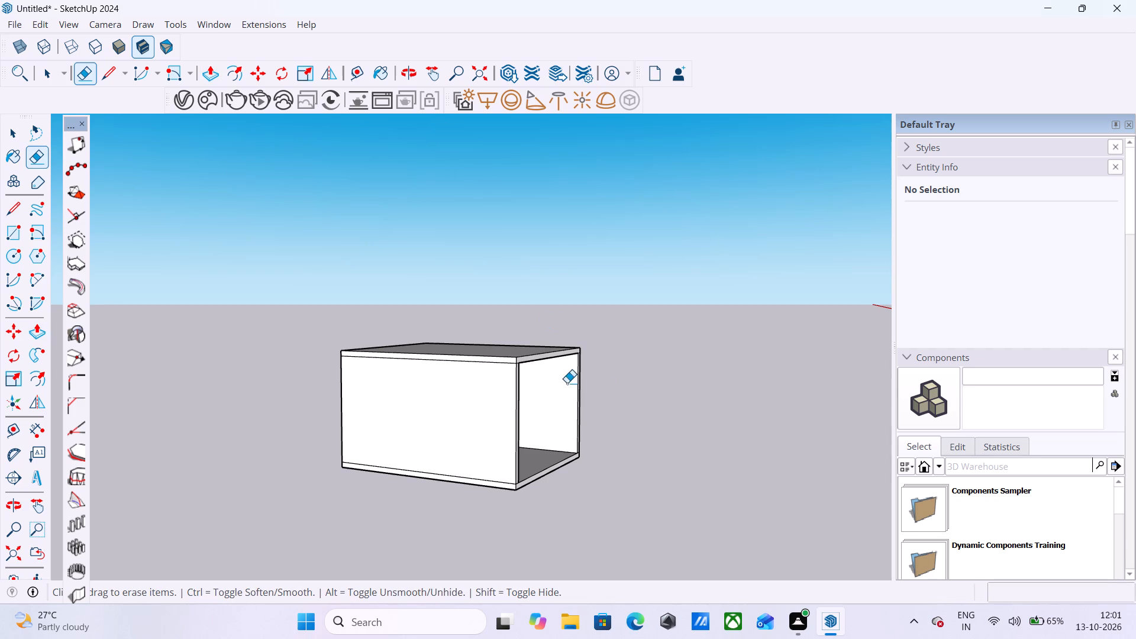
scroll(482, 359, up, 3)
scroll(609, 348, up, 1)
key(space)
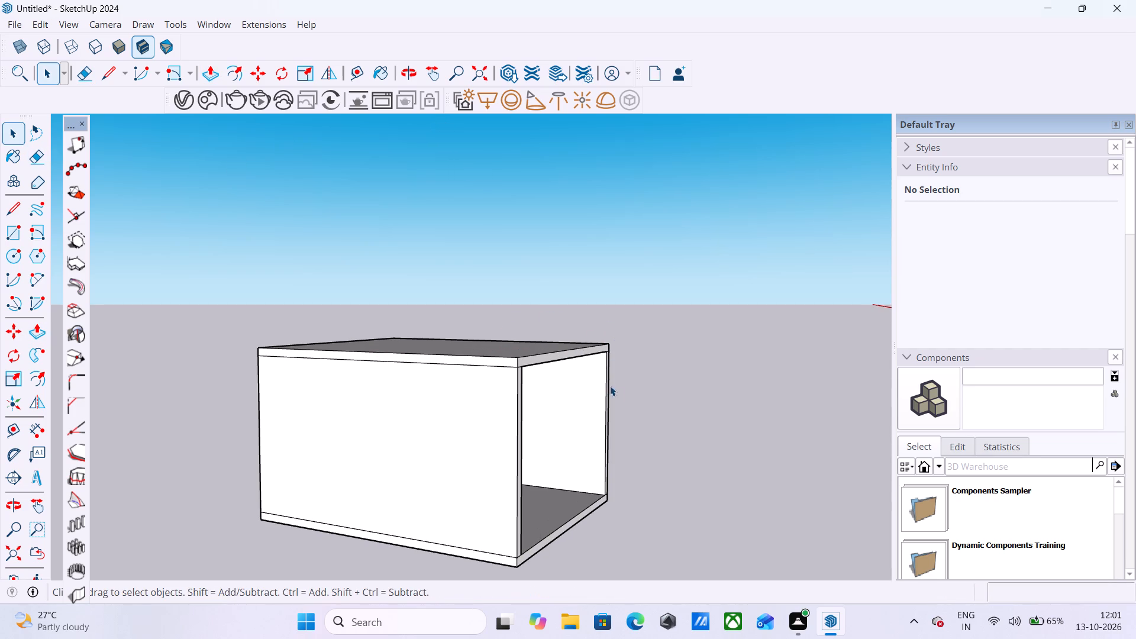
Copy the ceiling's inner face with its edges about 44' 2" along the red axis, clear of the room.
middle_drag(627, 404, 354, 312)
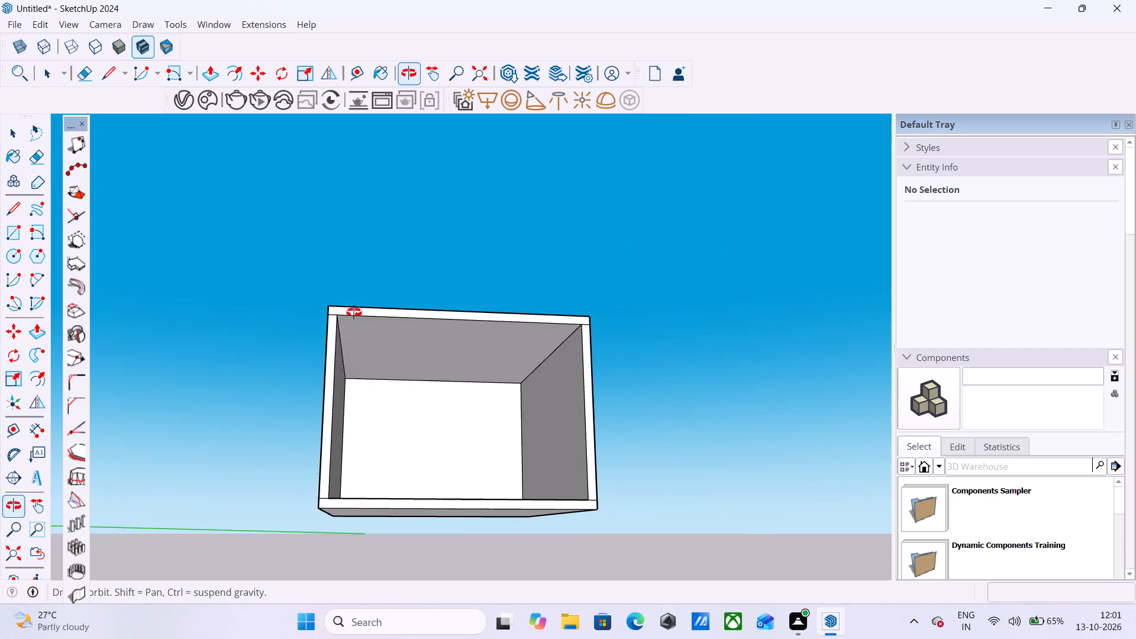
middle_drag(354, 312, 355, 312)
key(space)
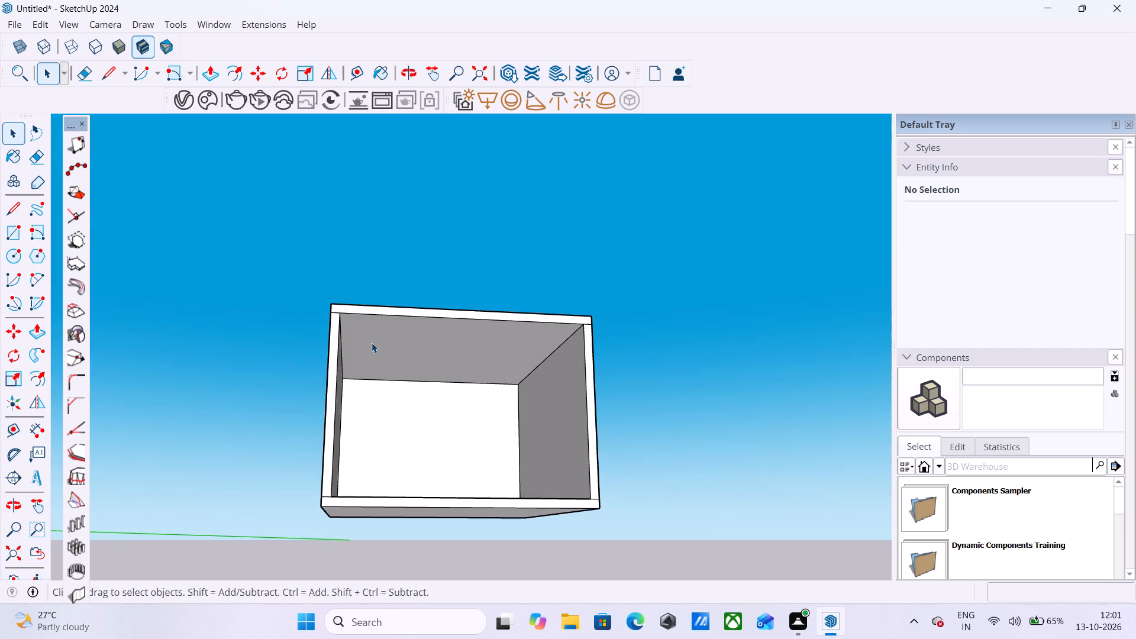
double_click(421, 344)
key(m)
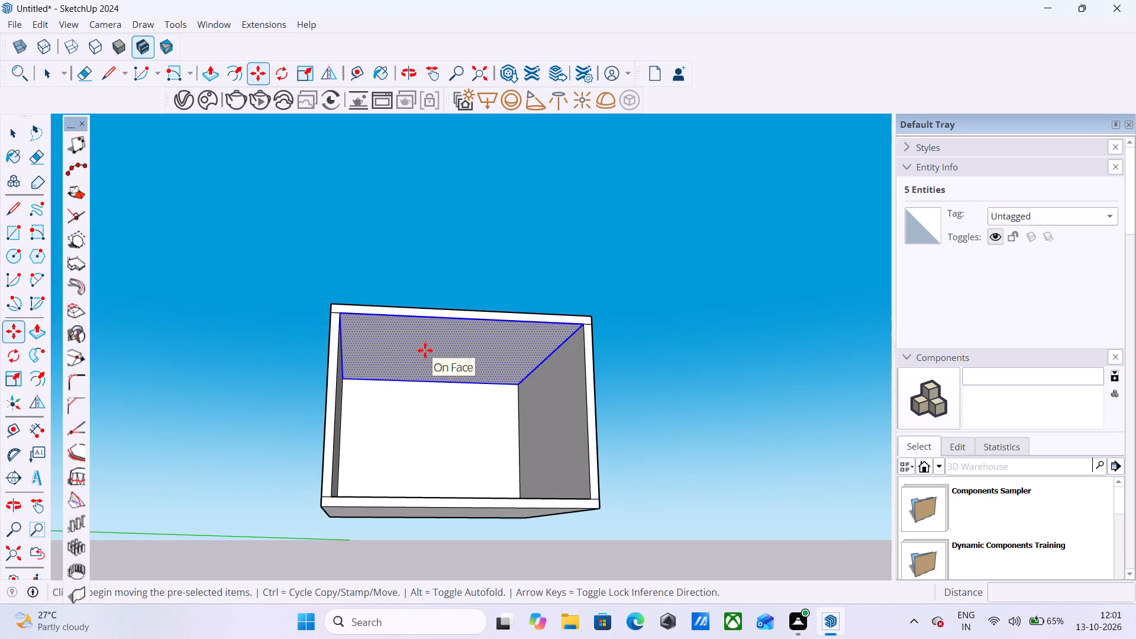
click(338, 314)
middle_drag(820, 321, 432, 394)
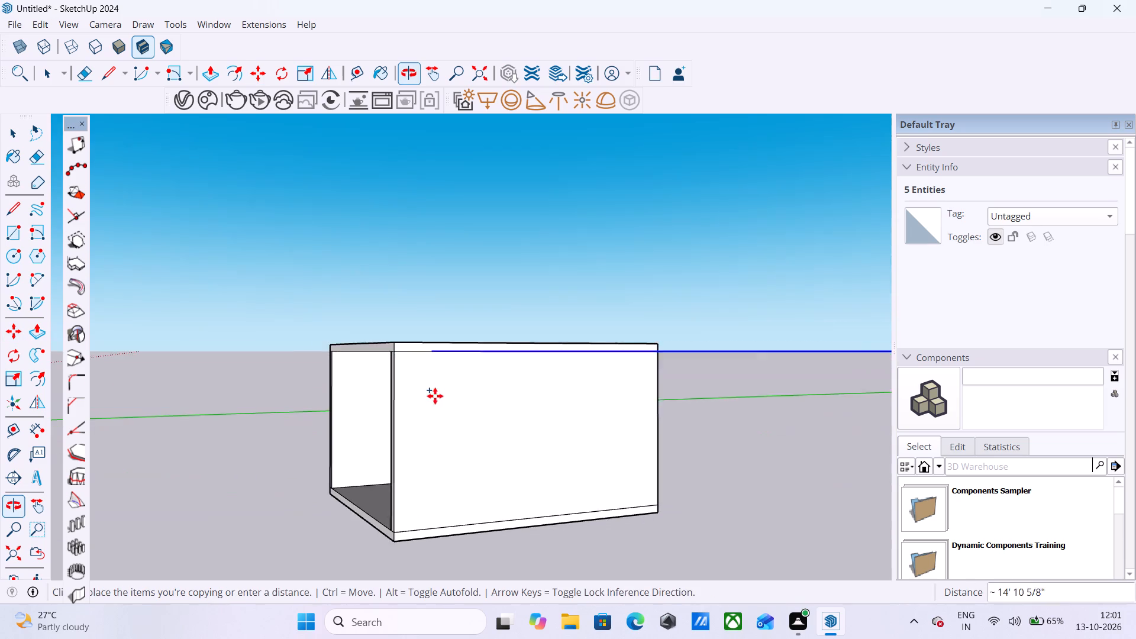
scroll(435, 396, down, 4)
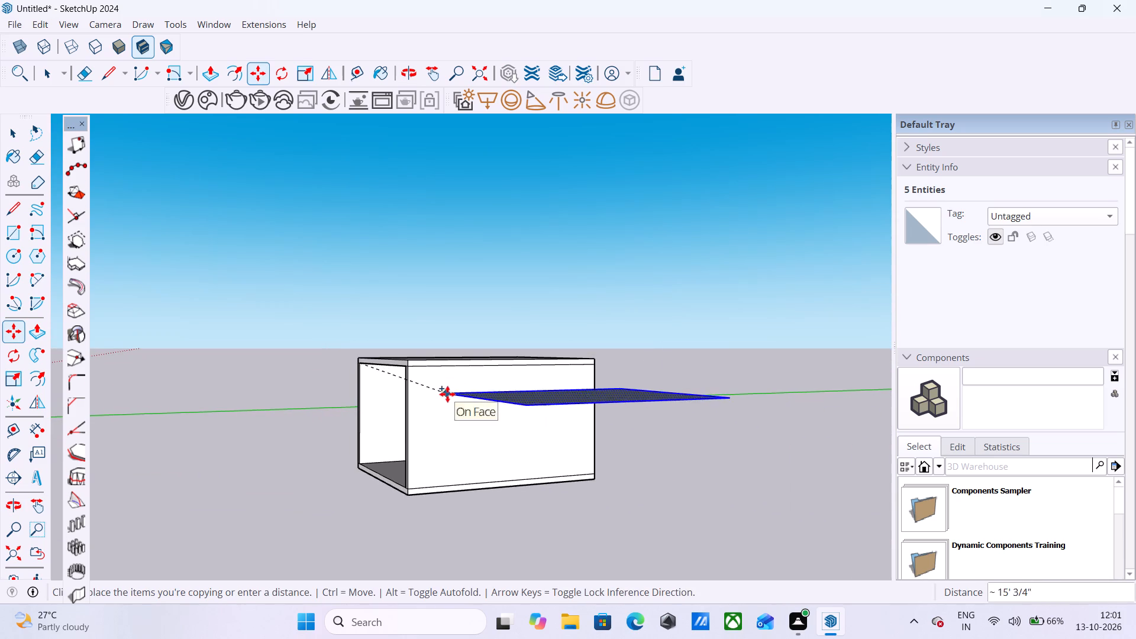
middle_drag(502, 409, 835, 401)
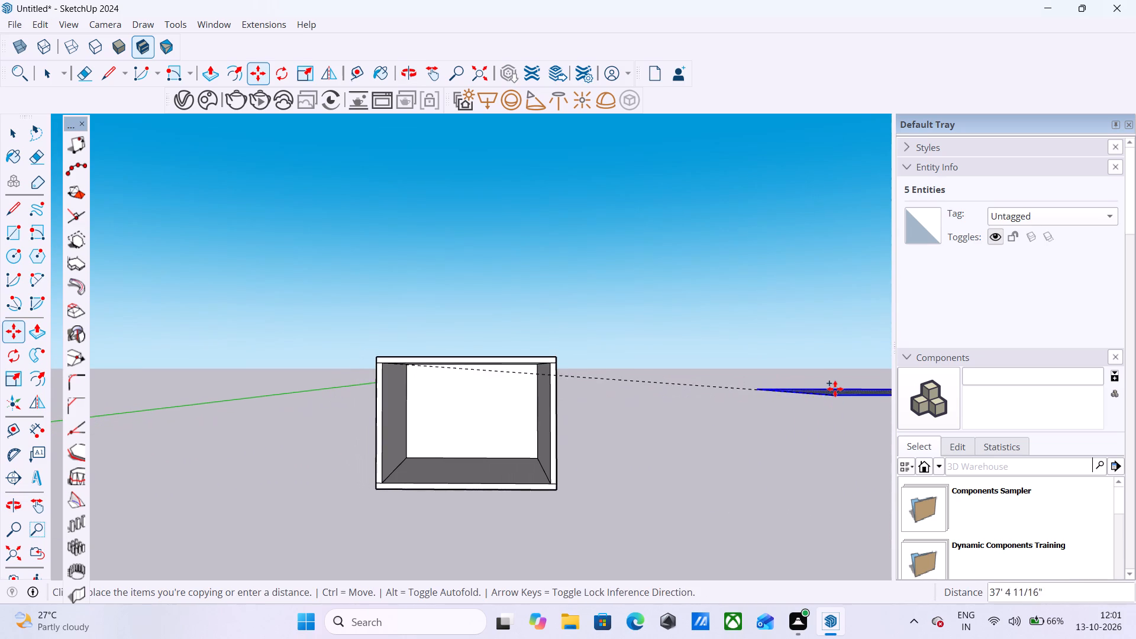
scroll(263, 442, down, 7)
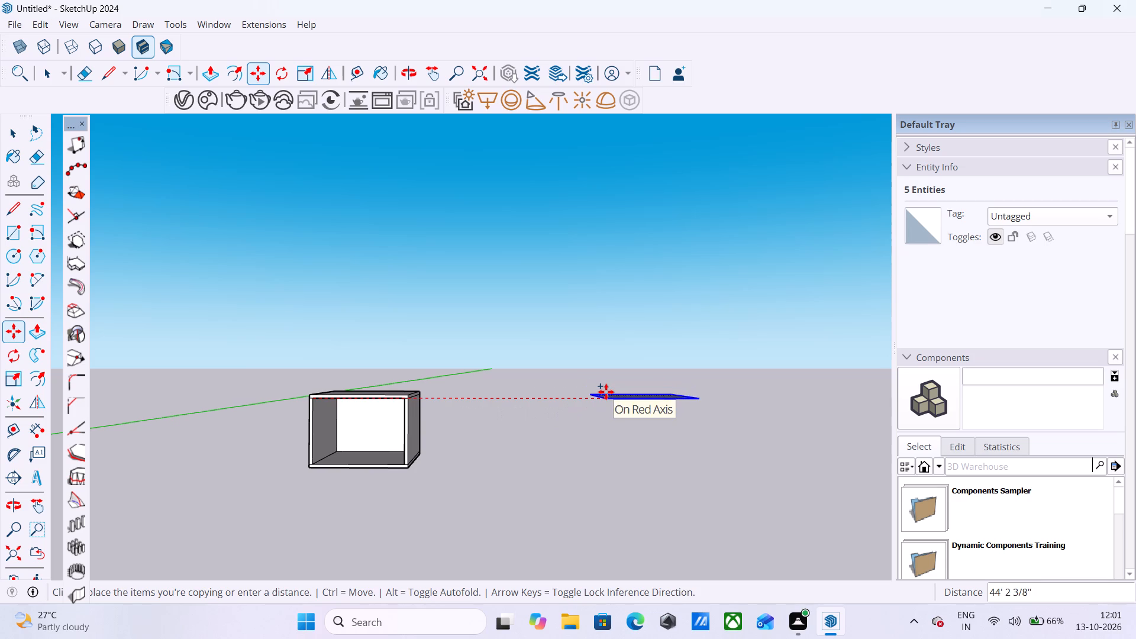
click(606, 392)
key(space)
click(728, 482)
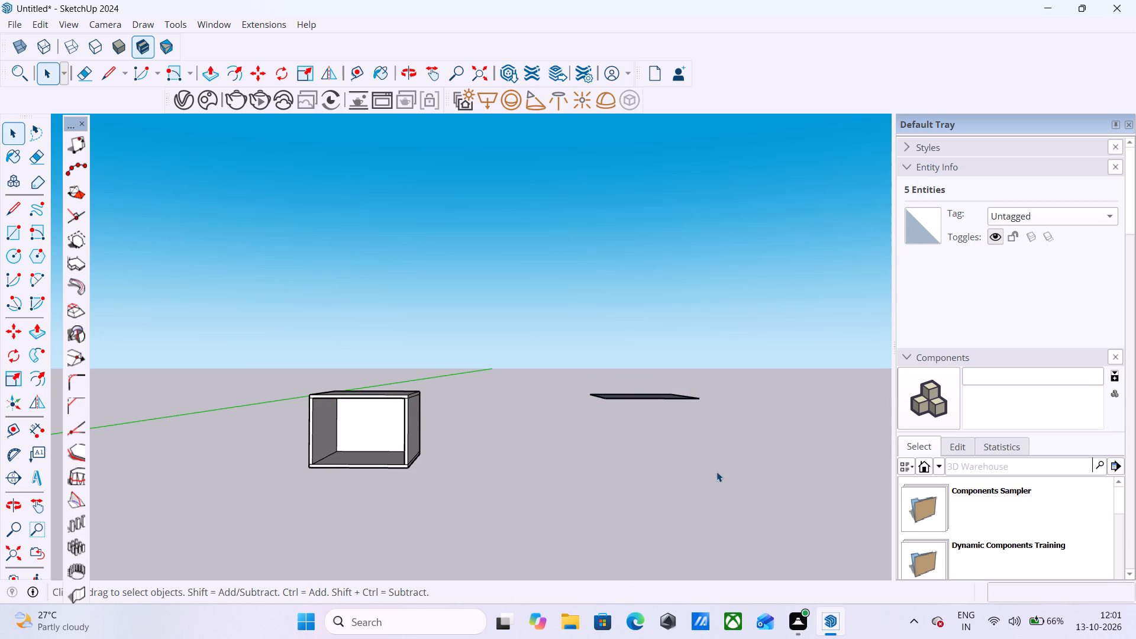
Offset the copied ceiling face's outline inward by about 2' 8 1/4".
scroll(718, 407, up, 11)
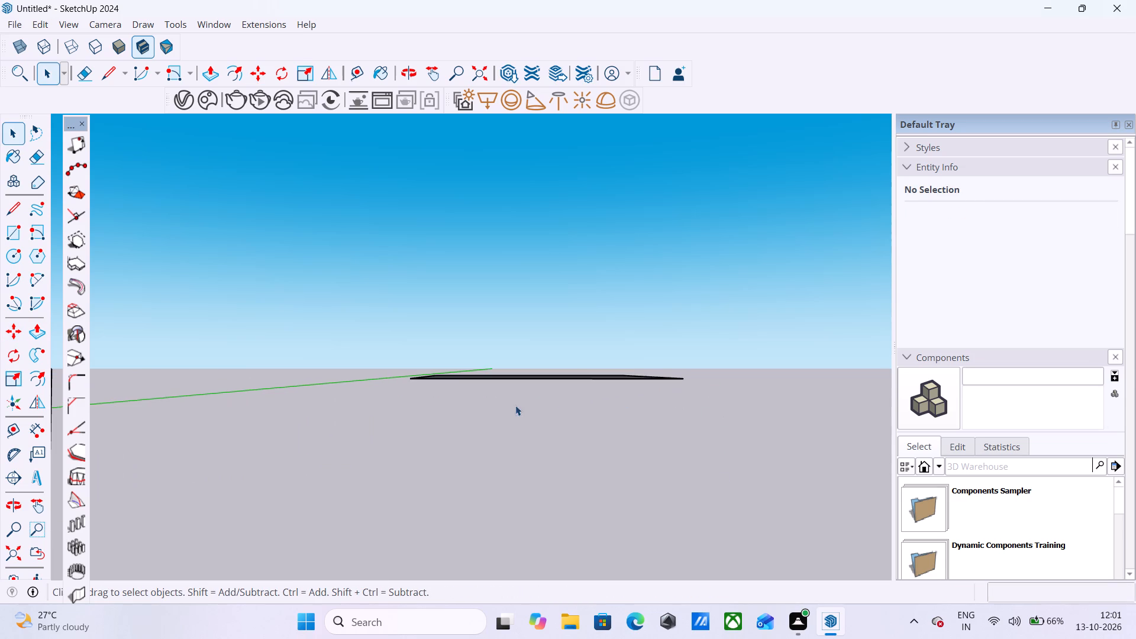
middle_drag(509, 389, 542, 251)
scroll(542, 251, up, 1)
scroll(574, 297, down, 3)
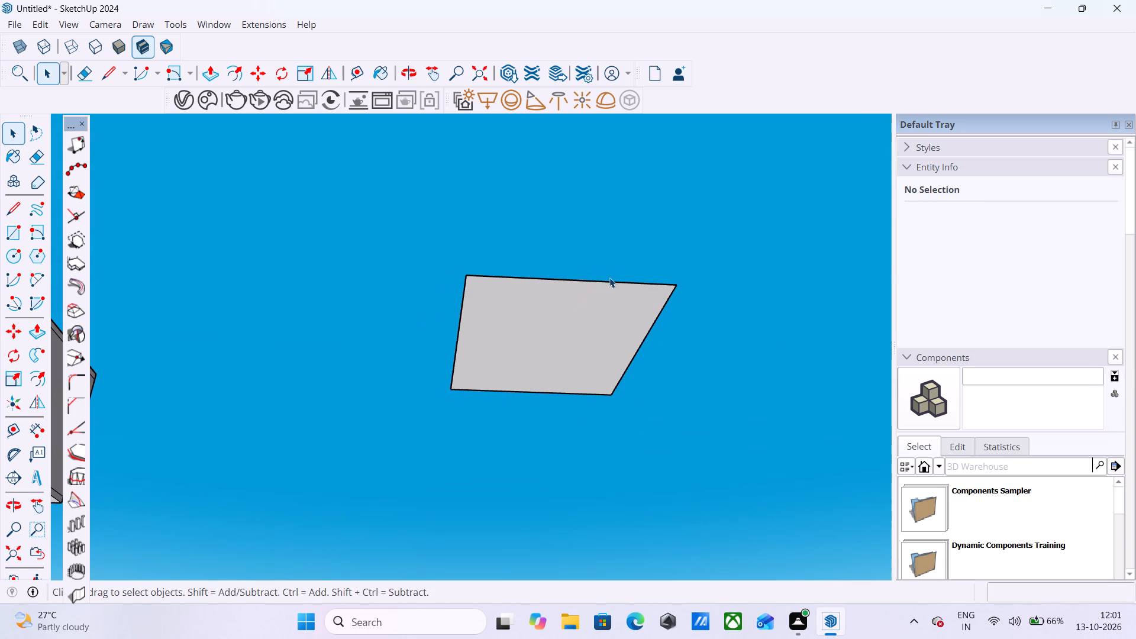
scroll(615, 277, up, 3)
scroll(560, 367, up, 1)
middle_drag(560, 360, 522, 260)
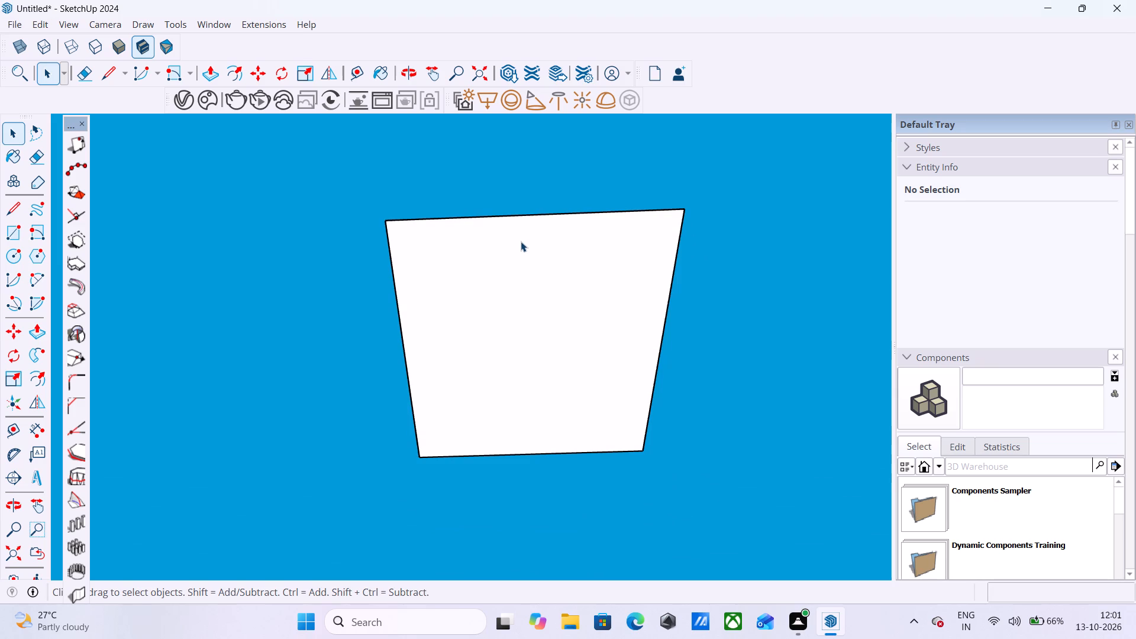
key(f)
click(548, 445)
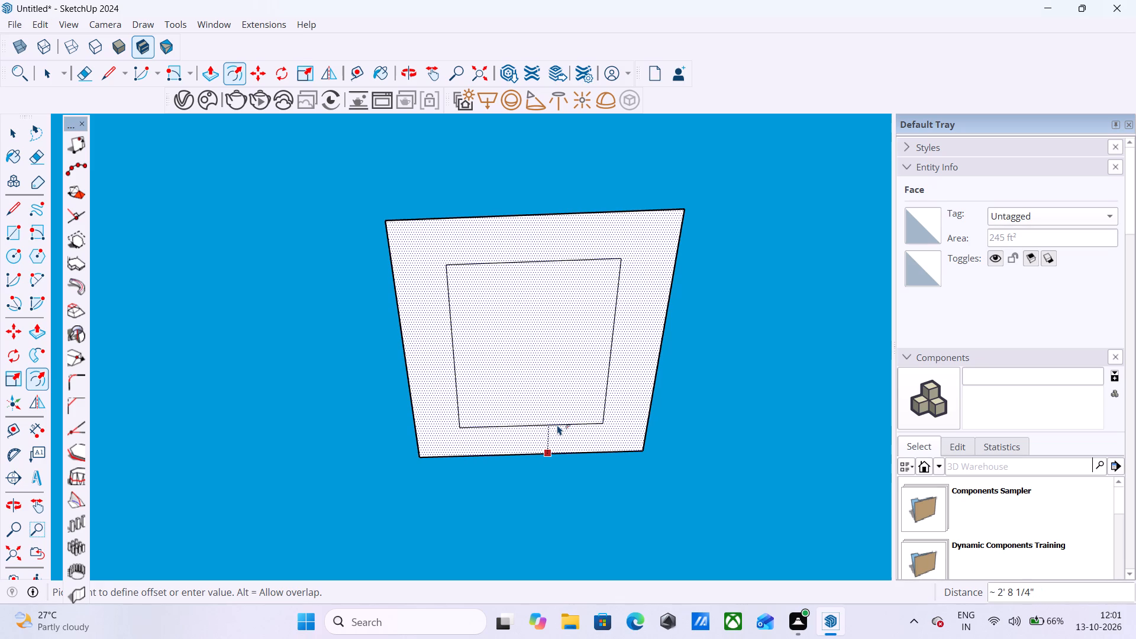
click(557, 425)
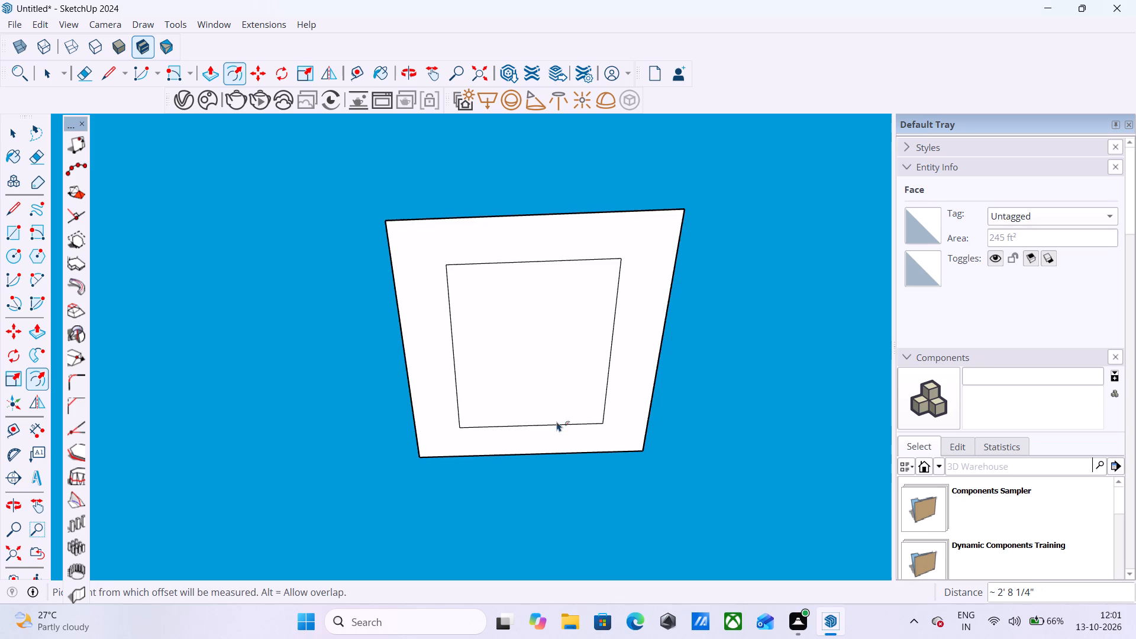
Offset the inner rectangle inward by about 2' 10 5/8" to outline a small central panel.
click(556, 420)
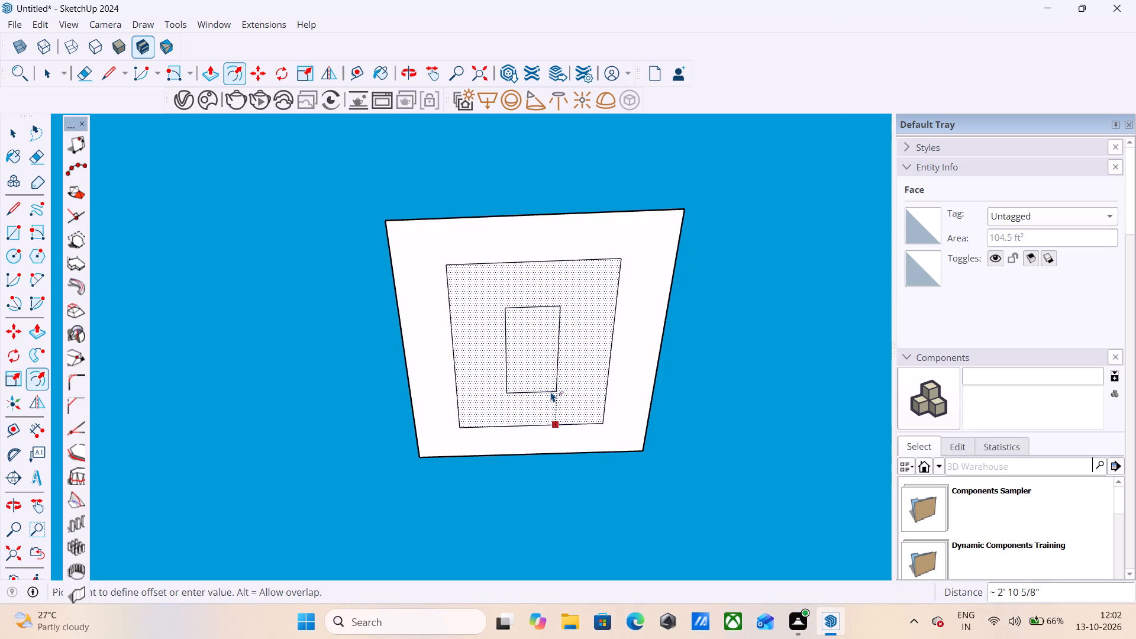
click(551, 392)
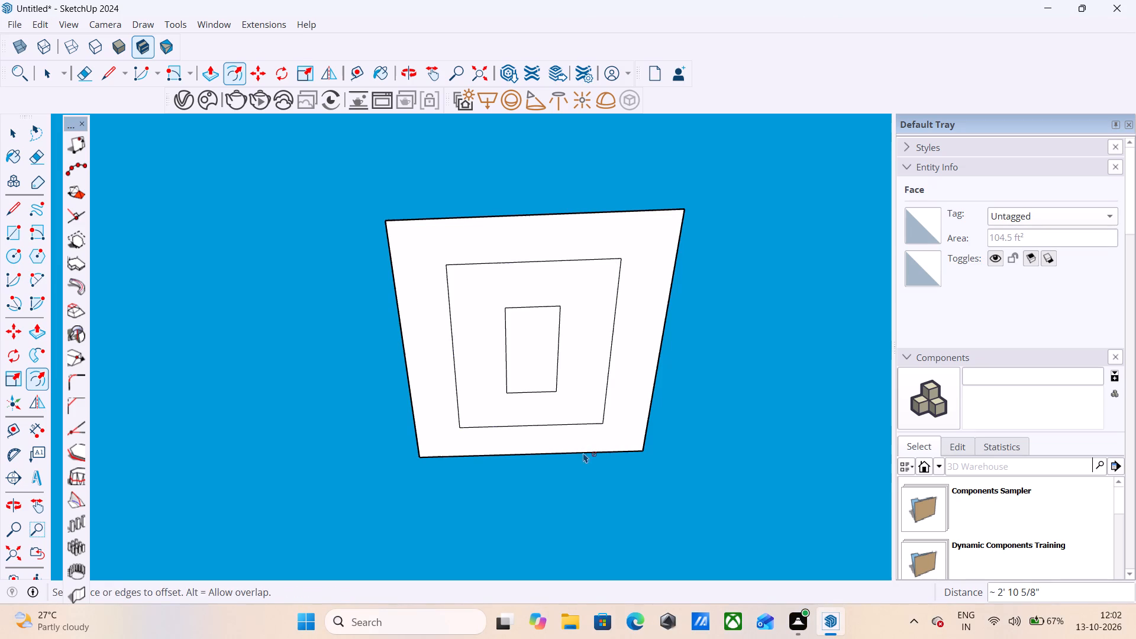
Push/Pull the outer border of the ceiling copy downward 4", leaving the middle recessed.
scroll(410, 293, up, 3)
scroll(376, 297, down, 4)
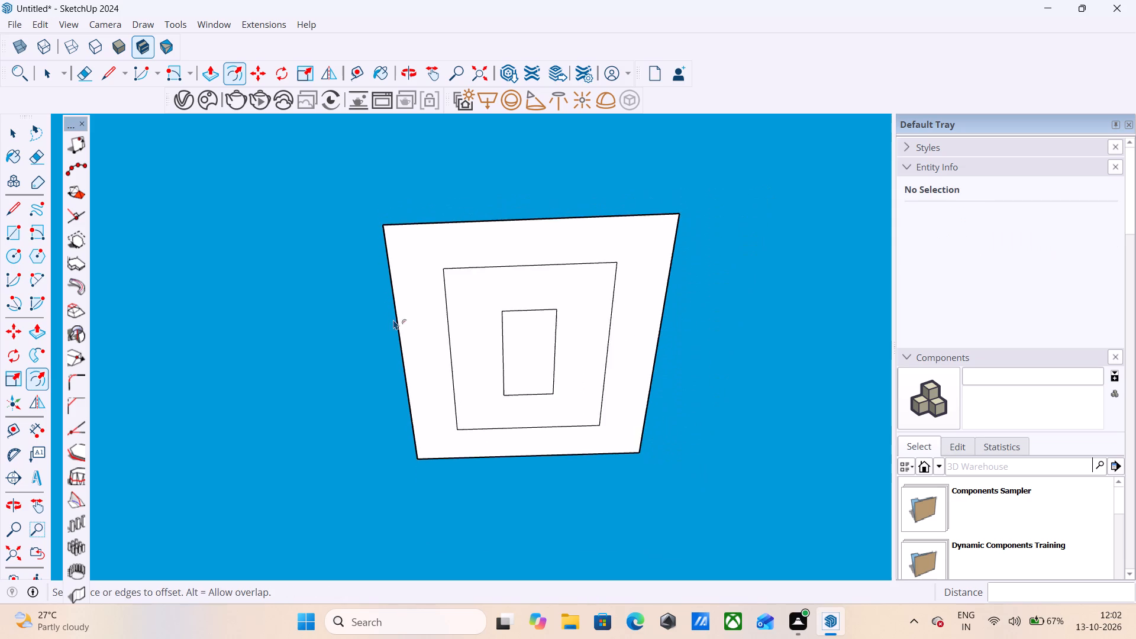
scroll(393, 319, down, 2)
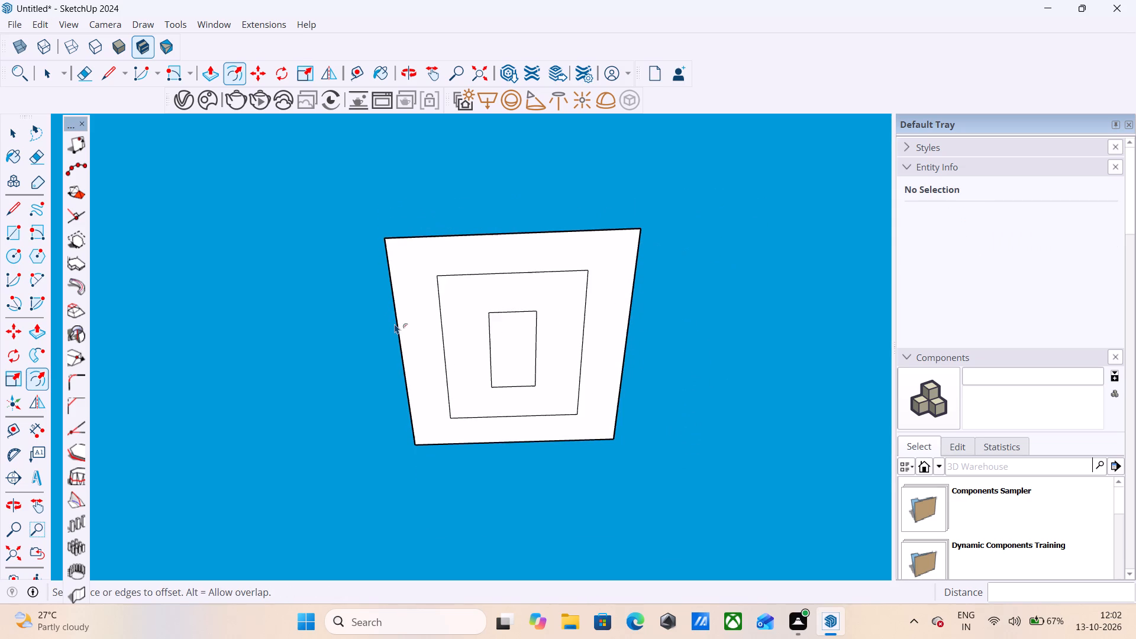
key(p)
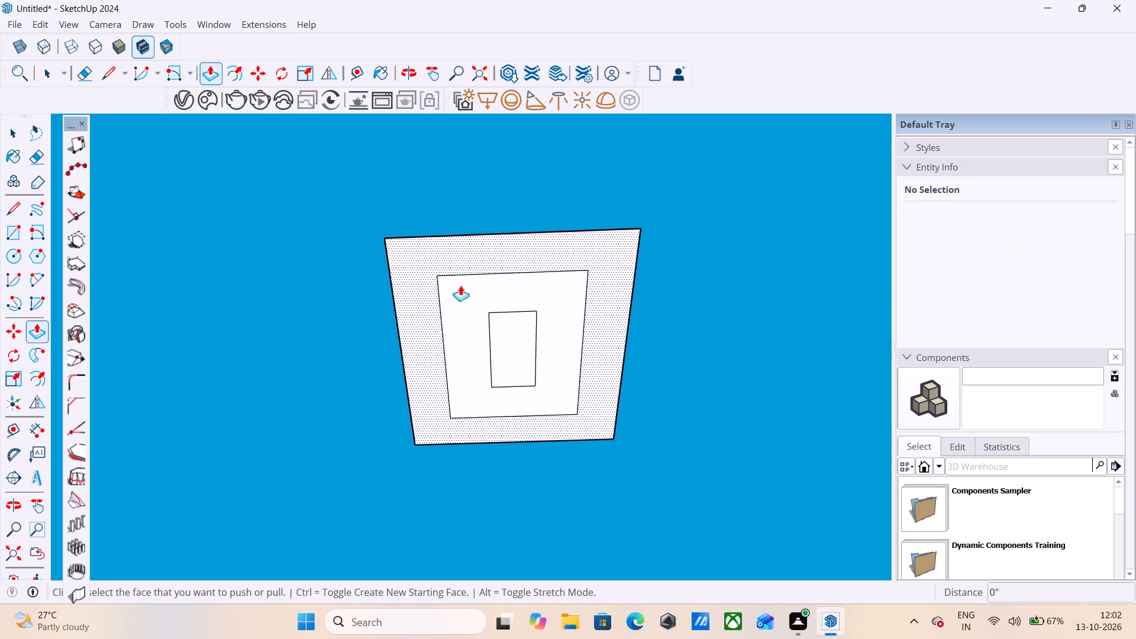
click(408, 274)
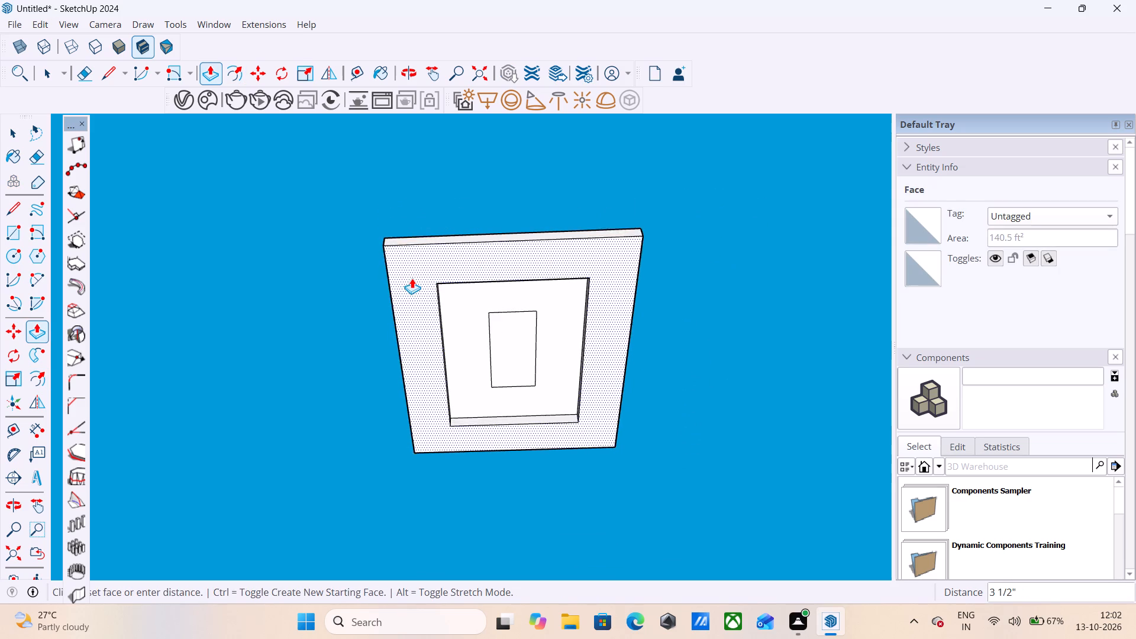
middle_drag(420, 327, 428, 358)
middle_drag(428, 325, 451, 421)
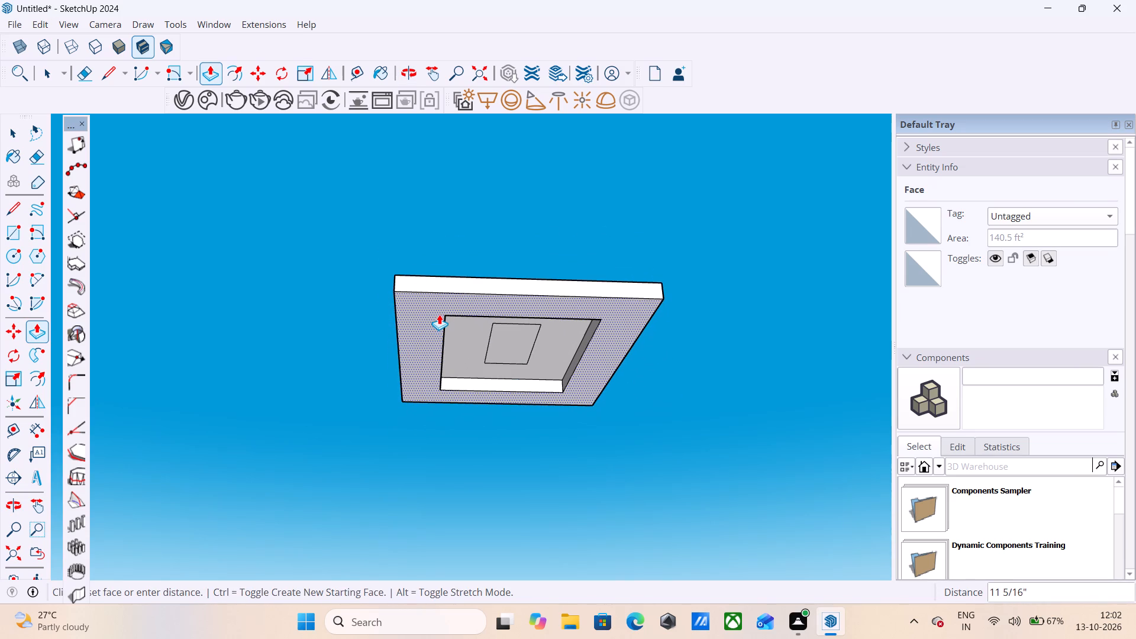
key(4)
key(Return)
Push/Pull the small central rectangle downward 4" inside the recess.
scroll(515, 340, up, 3)
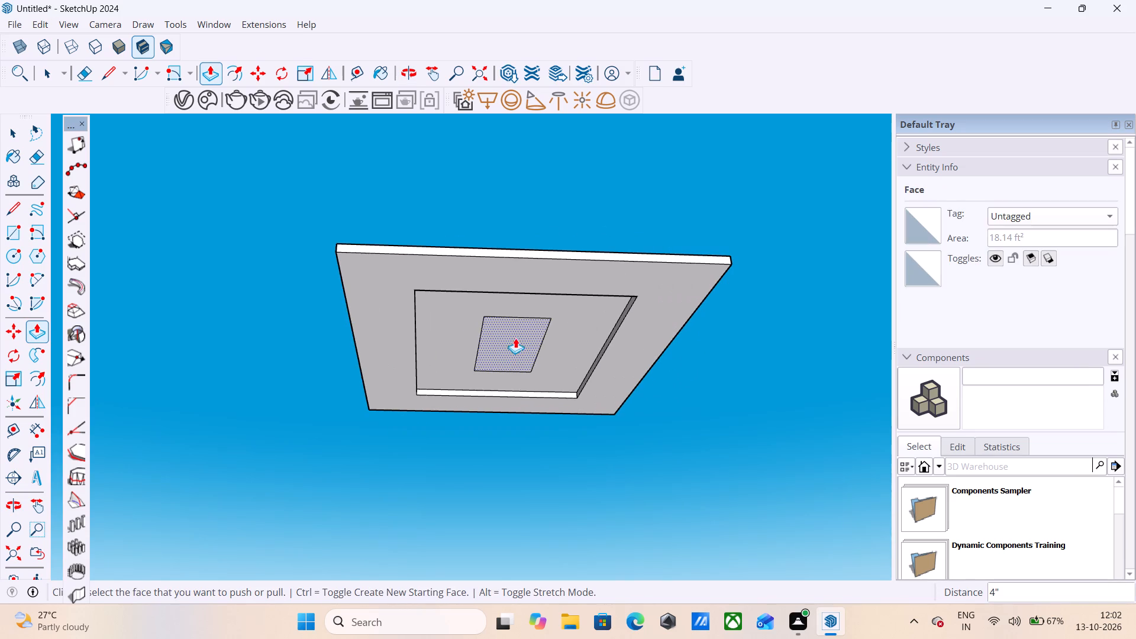
click(514, 334)
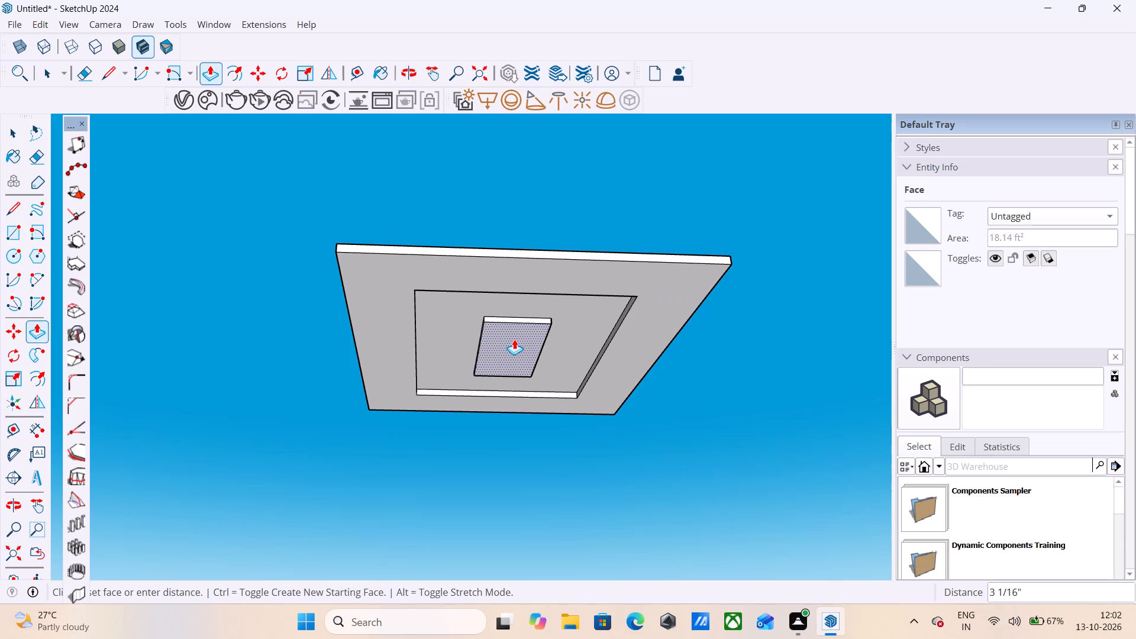
key(4)
key(Return)
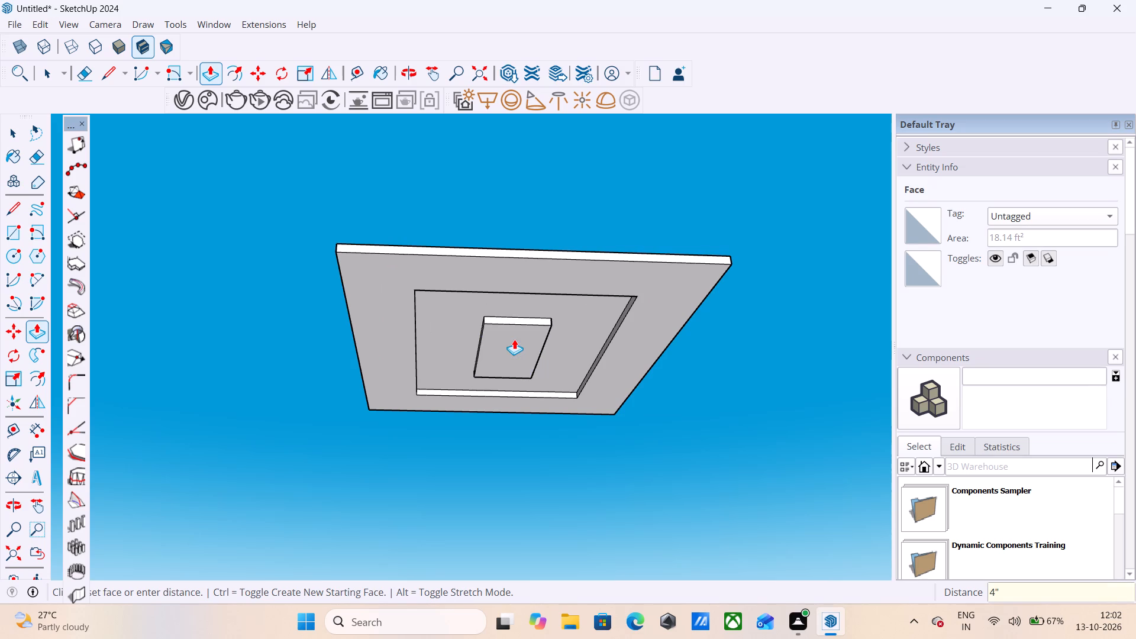
Copy the four lower edges of the border's inner opening 2" upward onto the recess's side faces.
scroll(415, 330, up, 4)
middle_drag(343, 315, 84, 320)
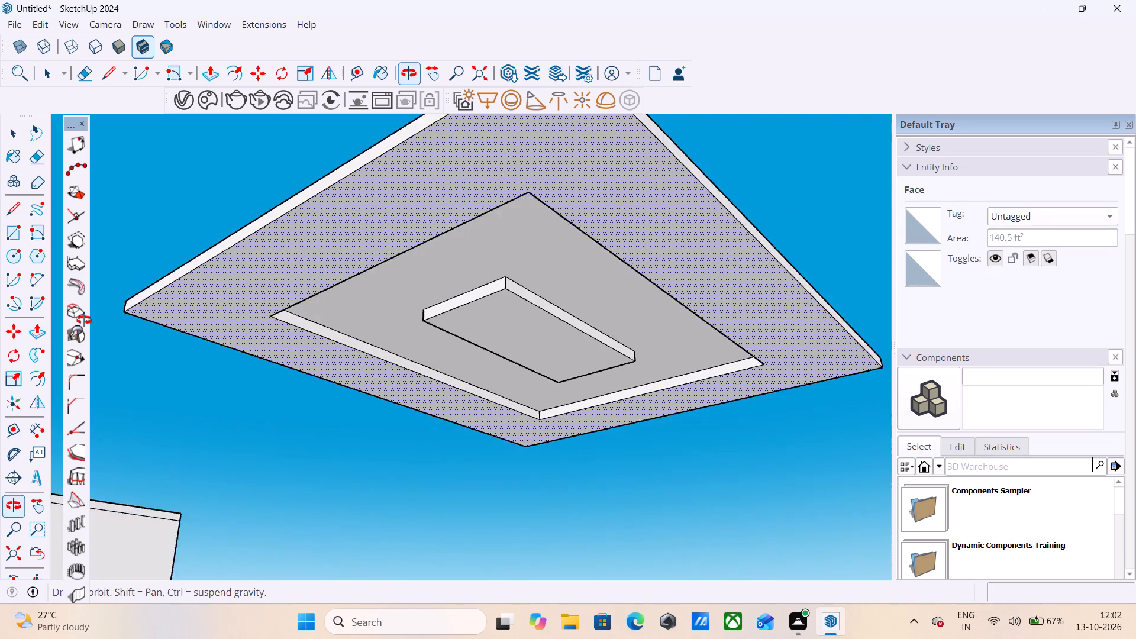
middle_drag(84, 320, 82, 320)
key(space)
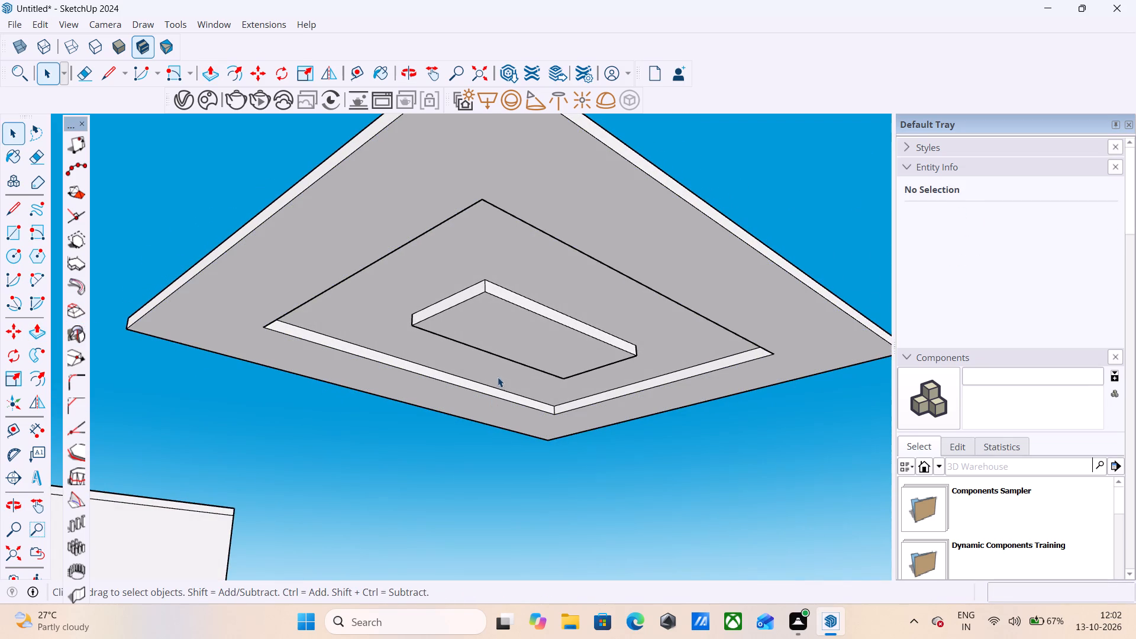
scroll(499, 382, up, 6)
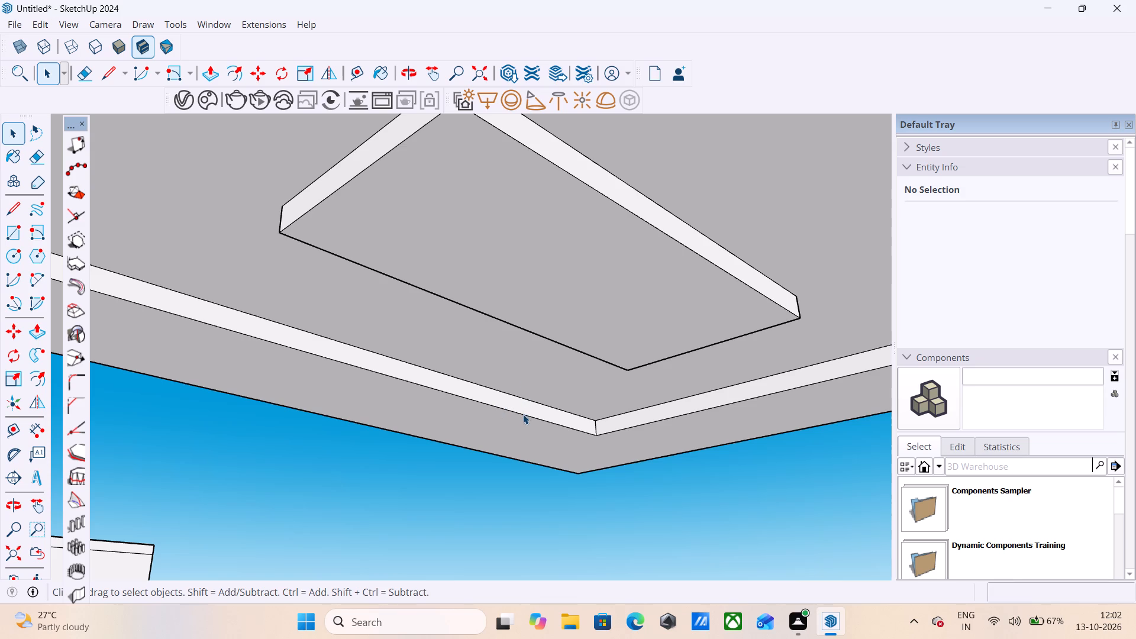
click(523, 414)
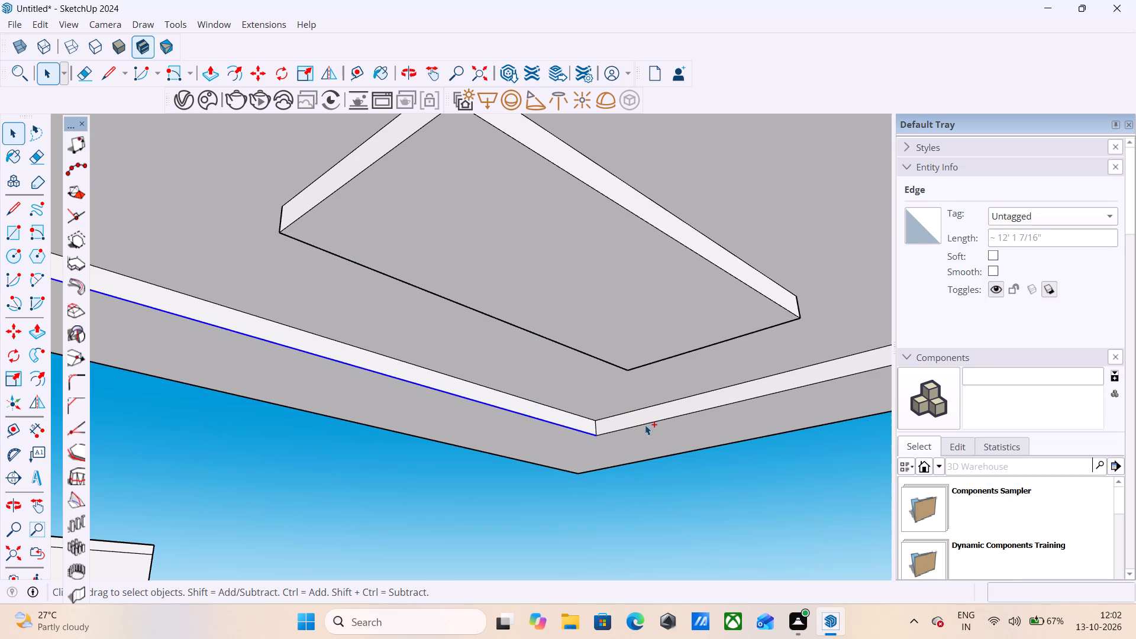
ctrl+click(646, 424)
ctrl+scroll(701, 388, down, 9)
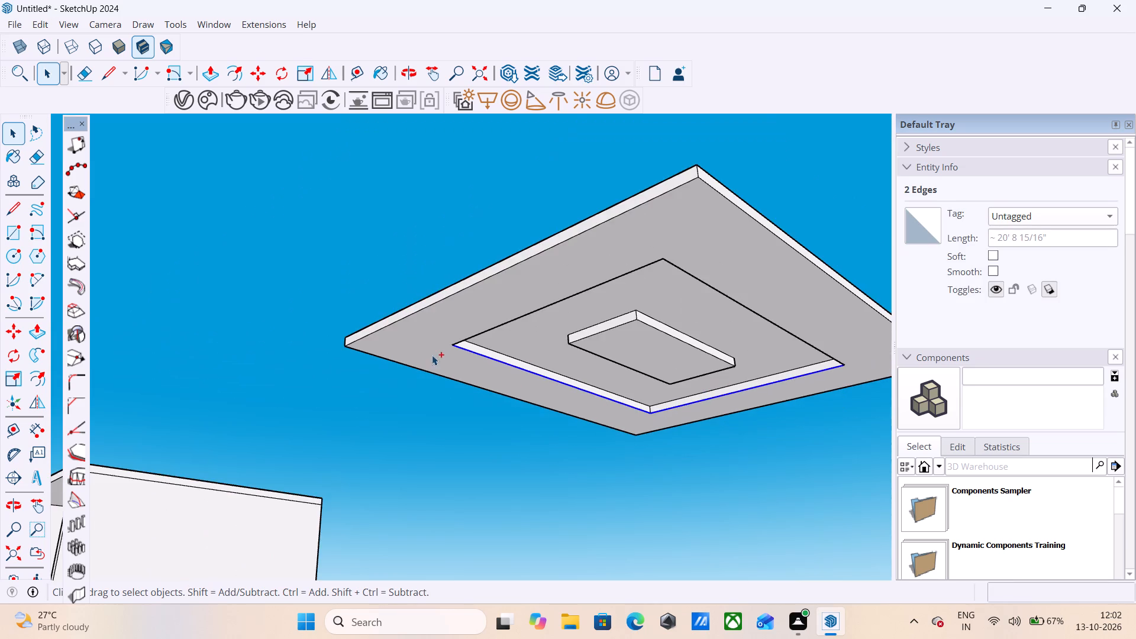
ctrl+middle_drag(432, 355, 38, 276)
ctrl+scroll(412, 314, up, 7)
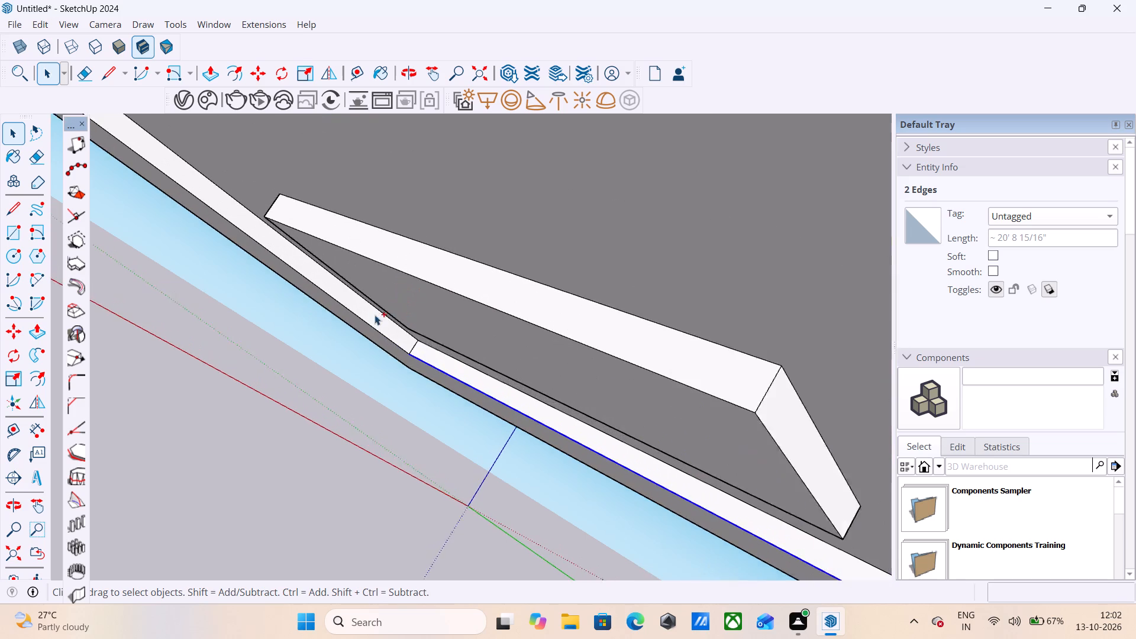
ctrl+scroll(375, 315, up, 5)
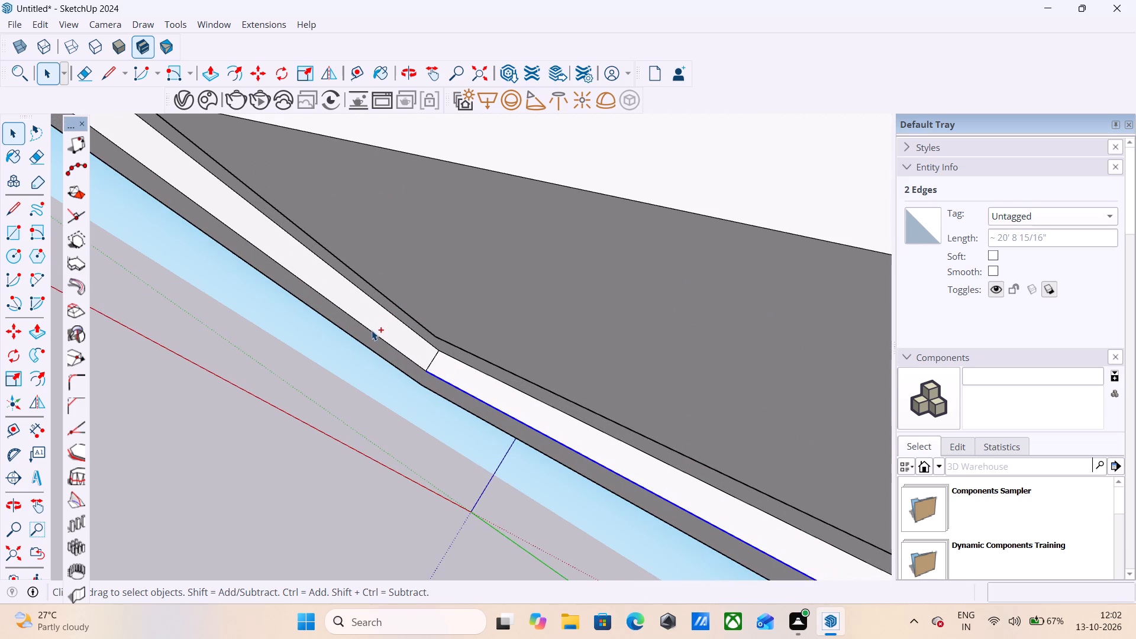
ctrl+click(372, 330)
scroll(492, 332, down, 8)
middle_drag(537, 358, 338, 232)
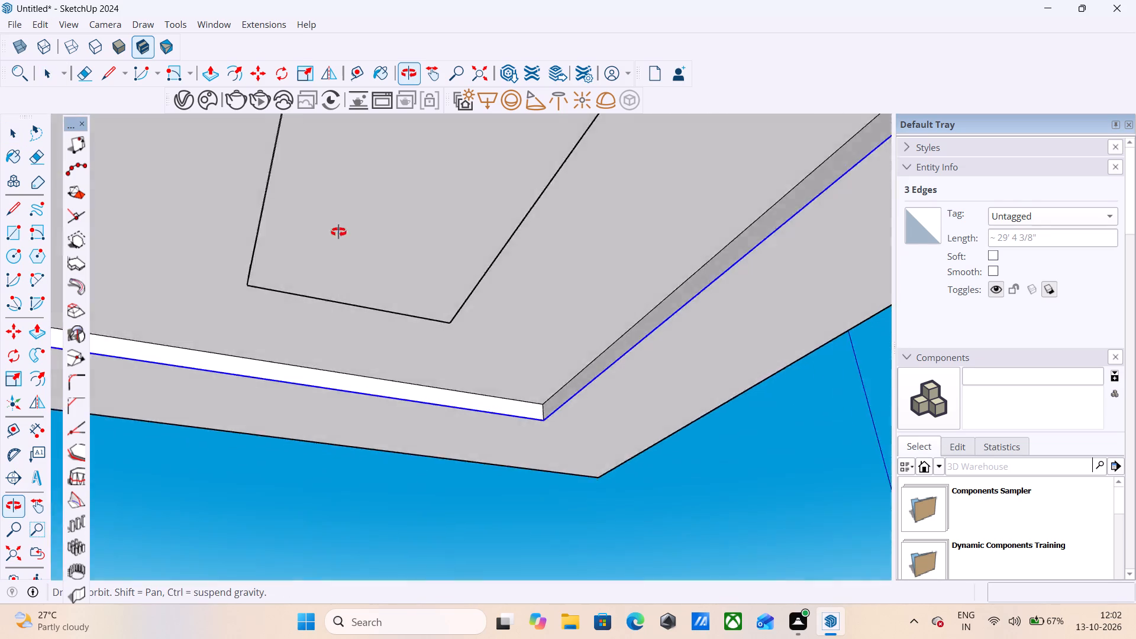
middle_drag(338, 232, 283, 227)
scroll(753, 339, down, 9)
middle_drag(641, 351, 341, 326)
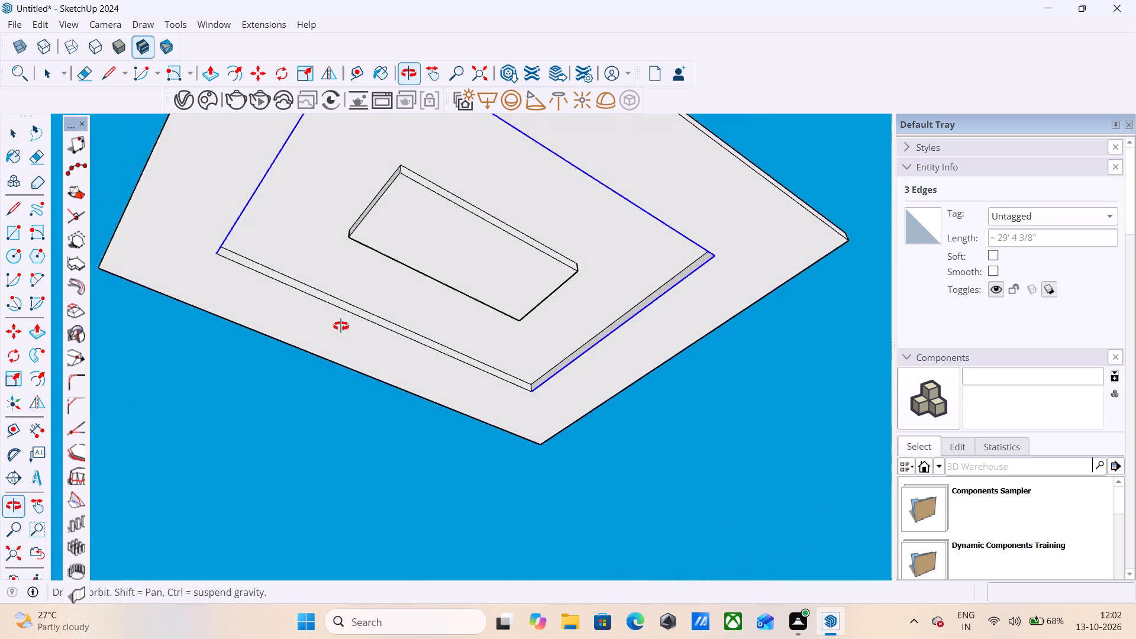
middle_drag(341, 326, 331, 359)
middle_drag(331, 360, 331, 383)
middle_click(331, 383)
scroll(493, 363, up, 8)
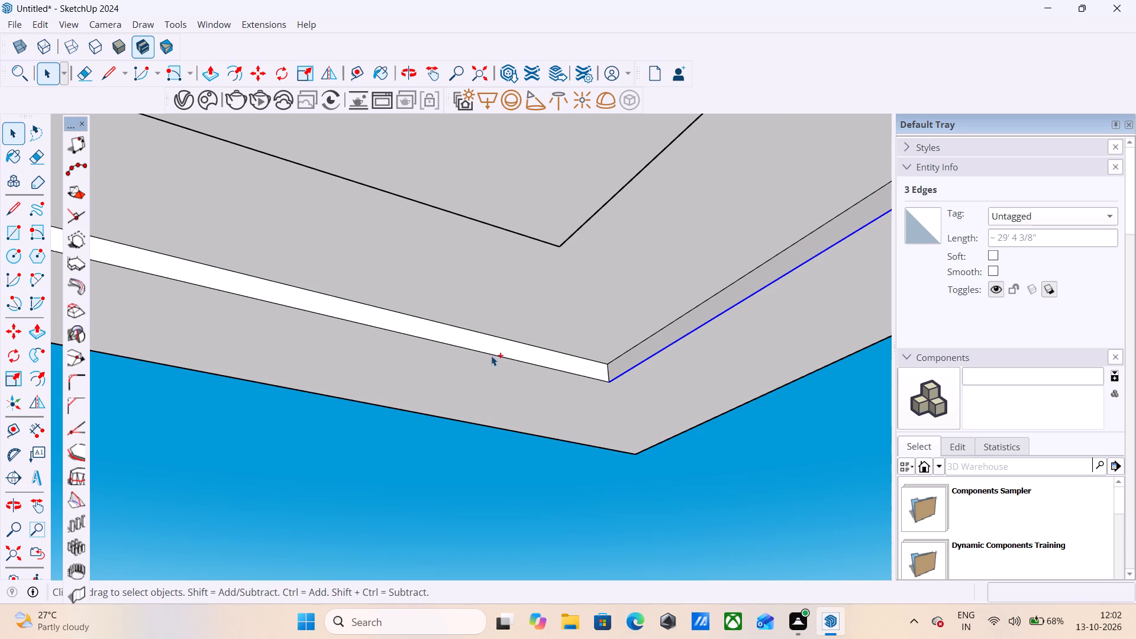
ctrl+click(493, 355)
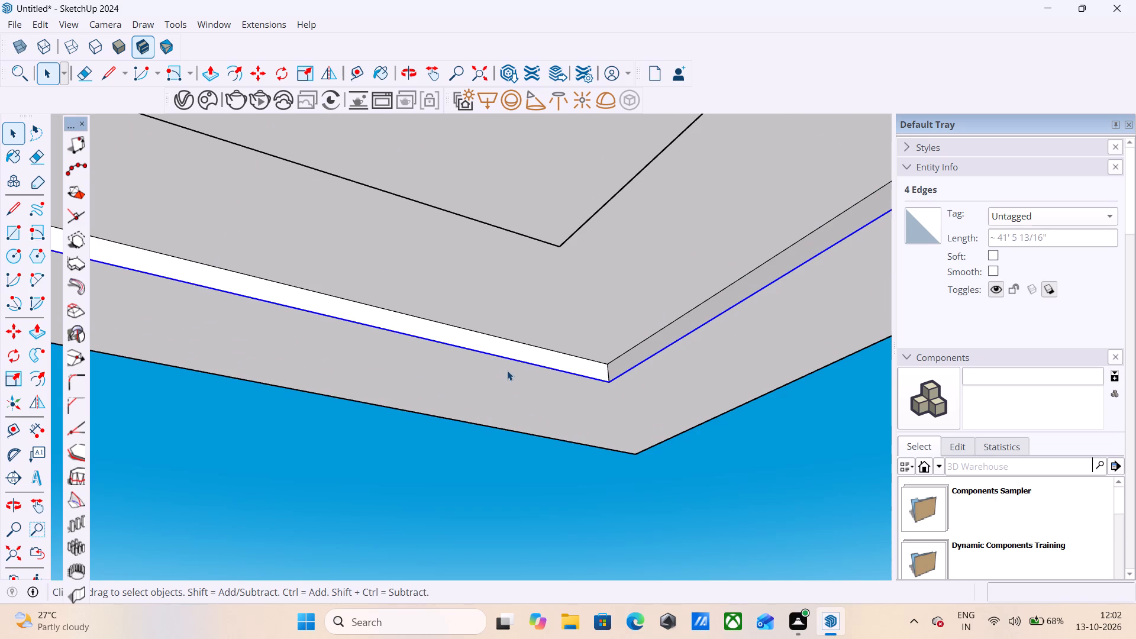
key(m)
scroll(610, 382, up, 6)
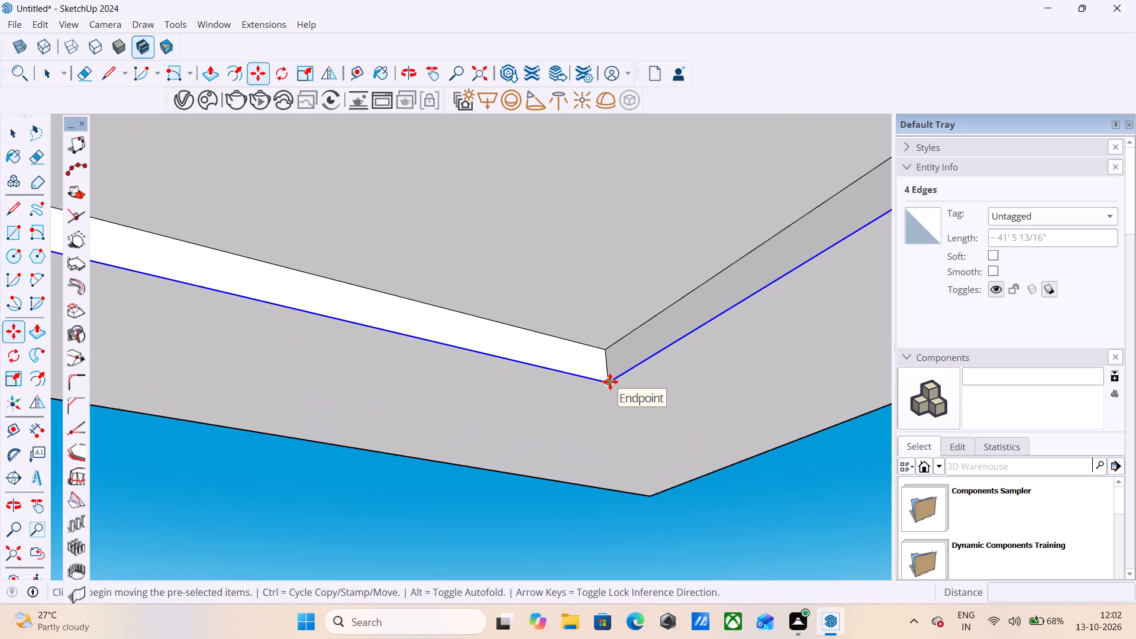
scroll(610, 382, up, 10)
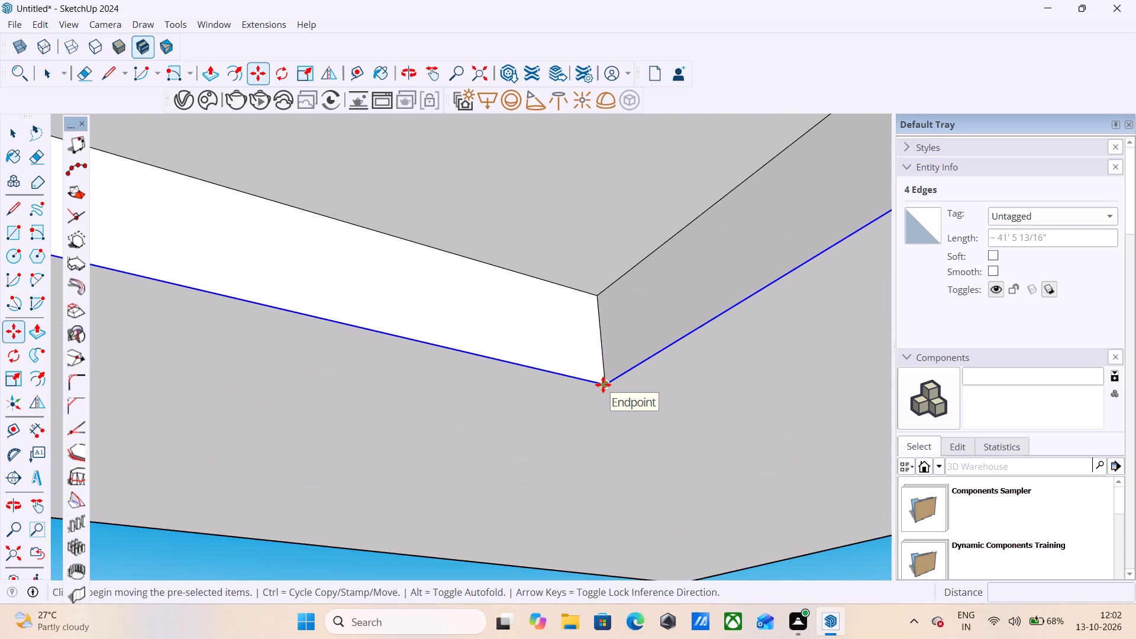
click(603, 385)
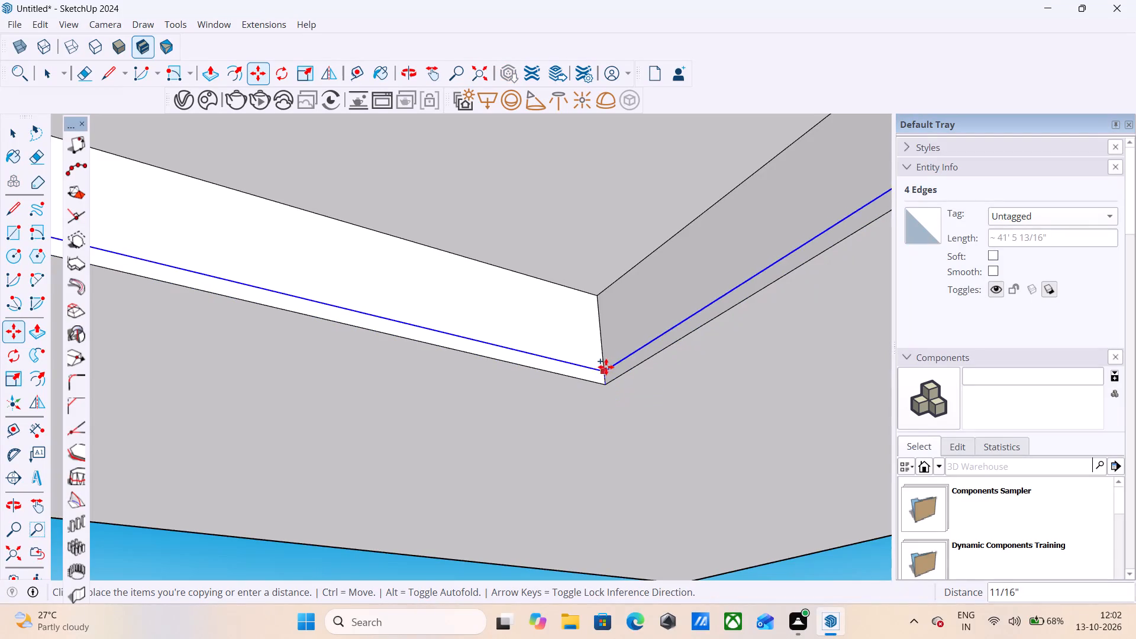
click(598, 331)
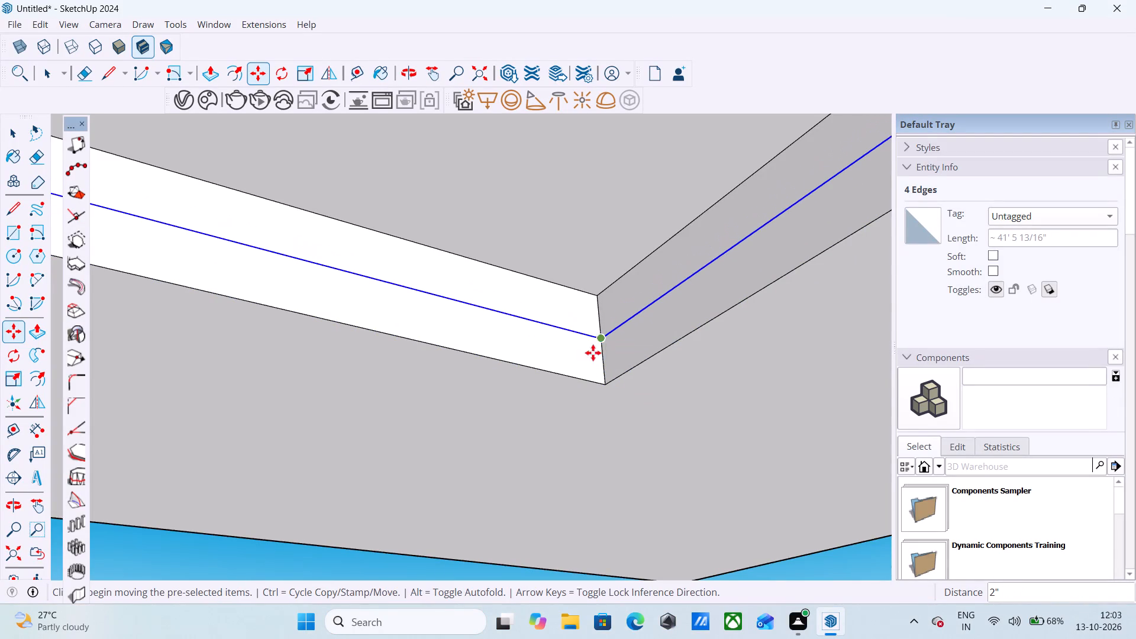
scroll(575, 388, down, 15)
scroll(613, 368, down, 10)
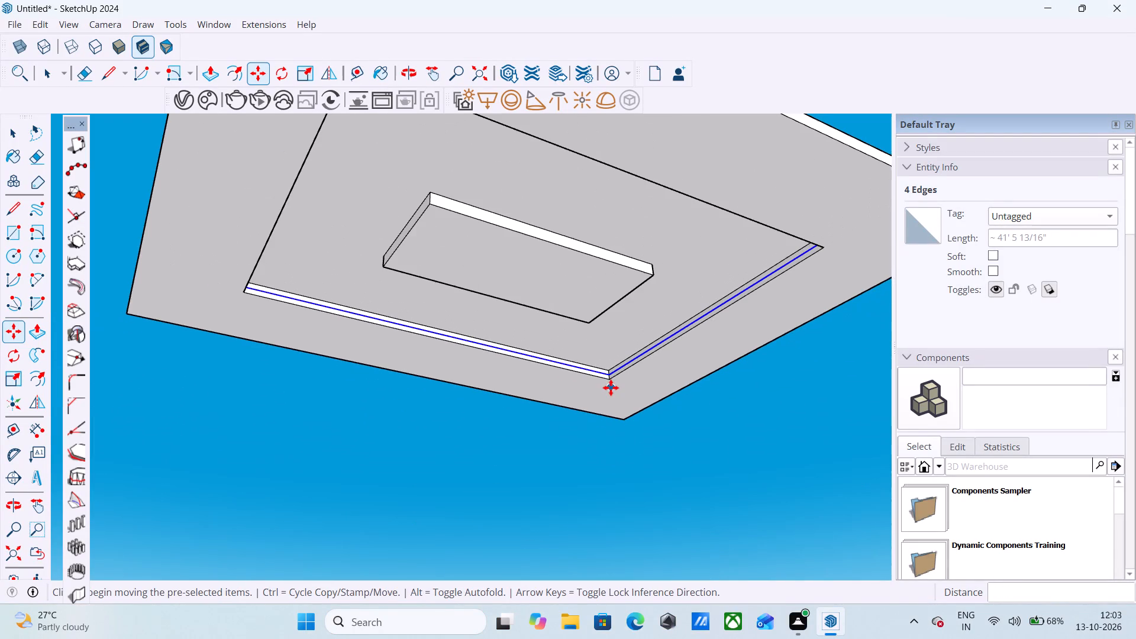
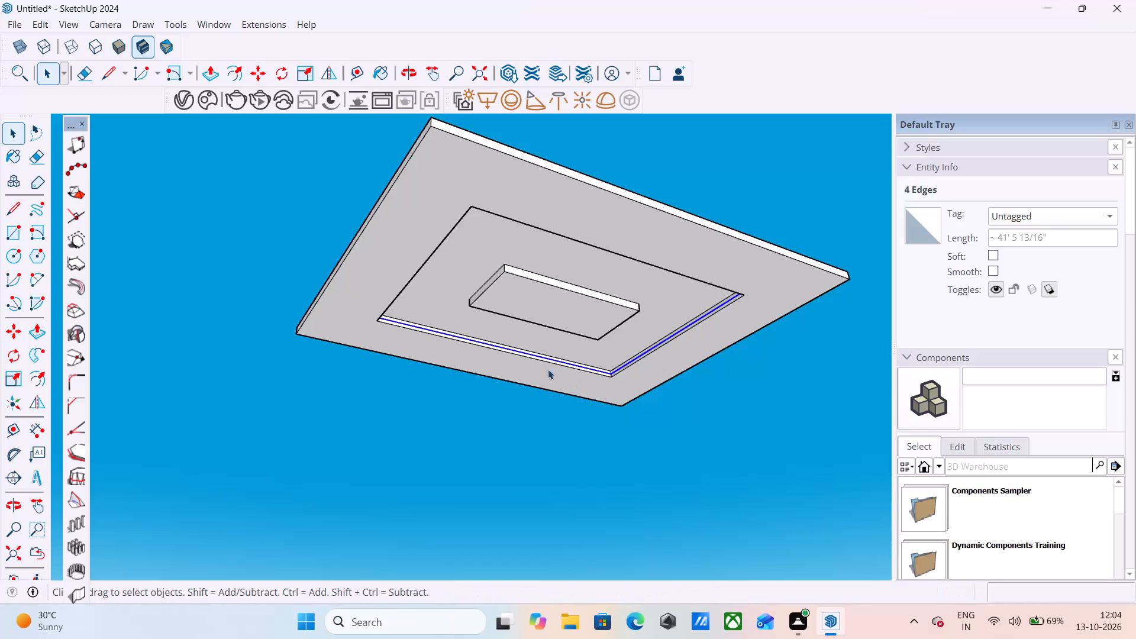
Copy the four lower edges of the small central panel 2" upward onto its side faces.
click(408, 396)
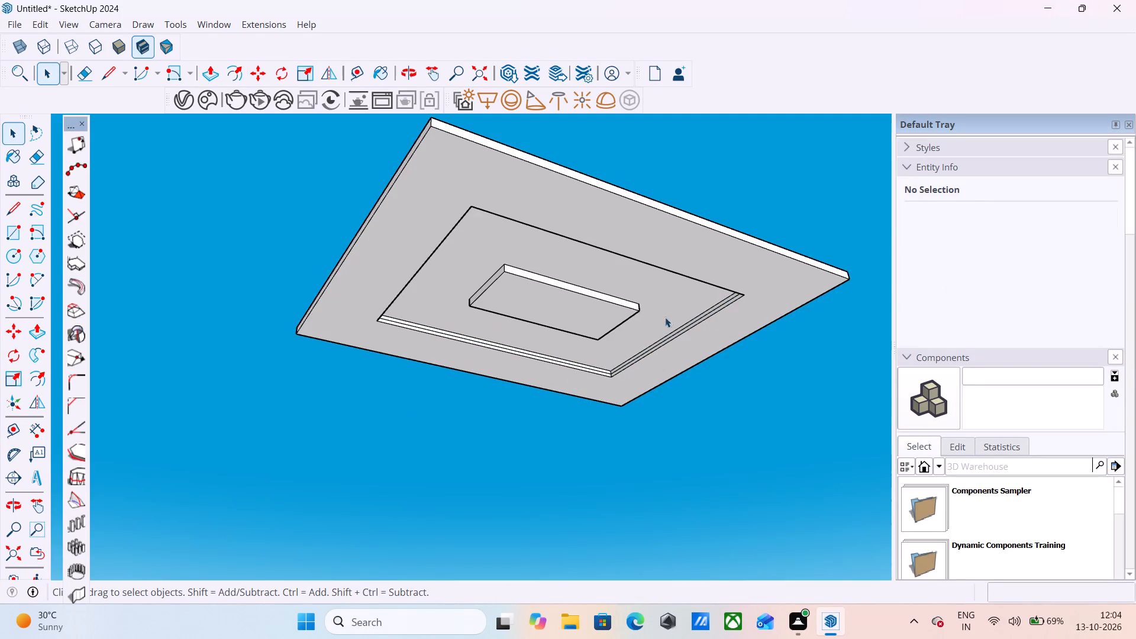
scroll(646, 314, up, 4)
scroll(584, 302, up, 9)
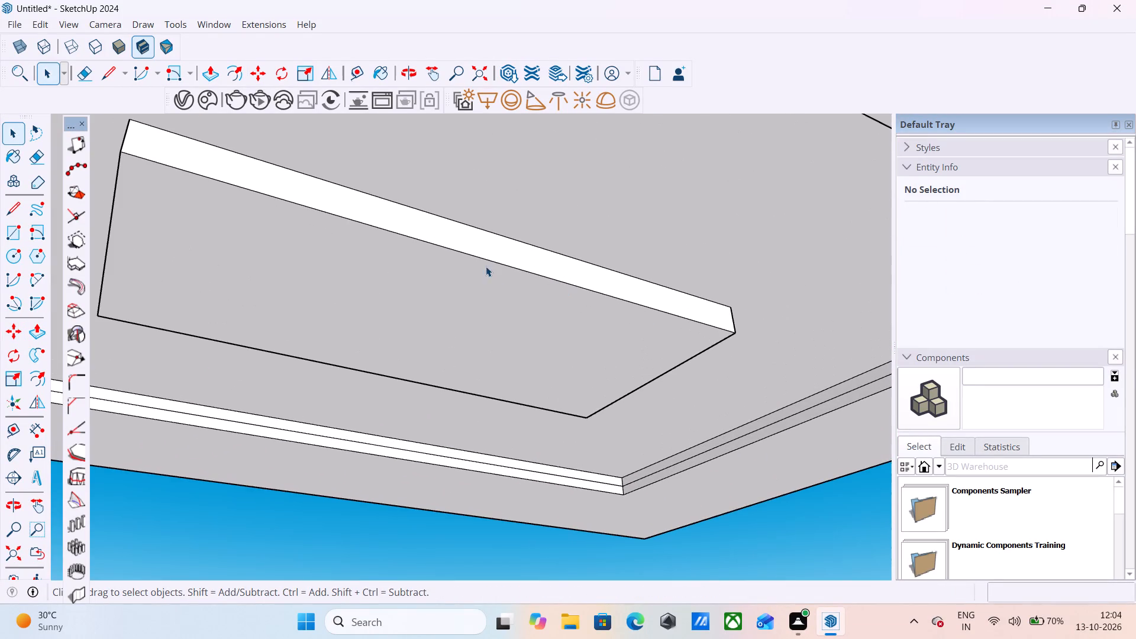
click(503, 264)
scroll(658, 269, down, 4)
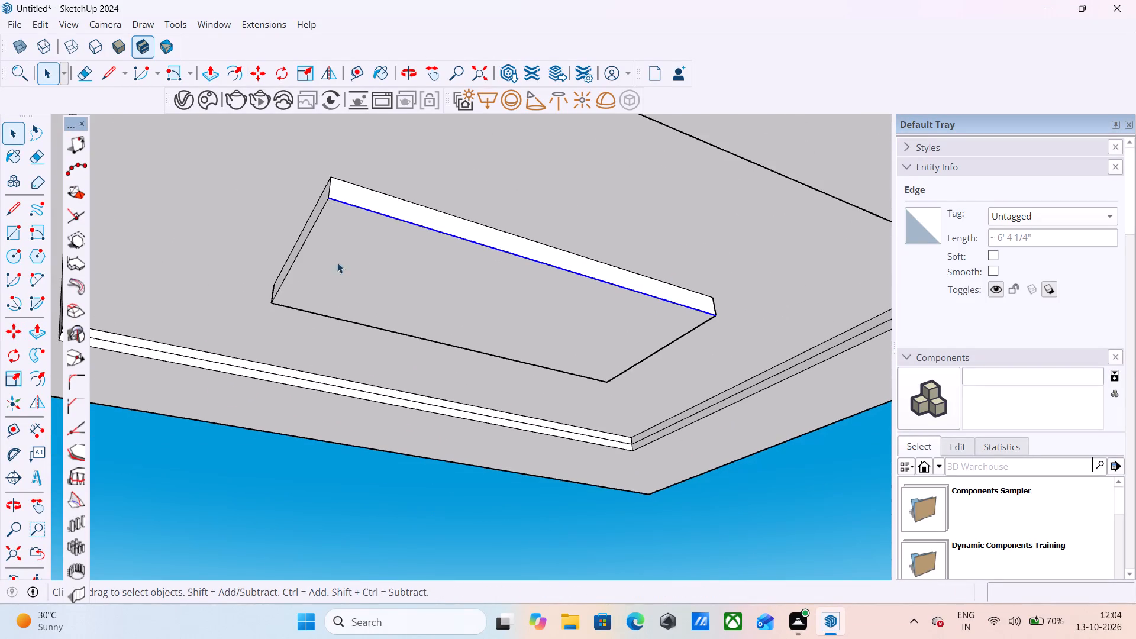
scroll(297, 240, up, 10)
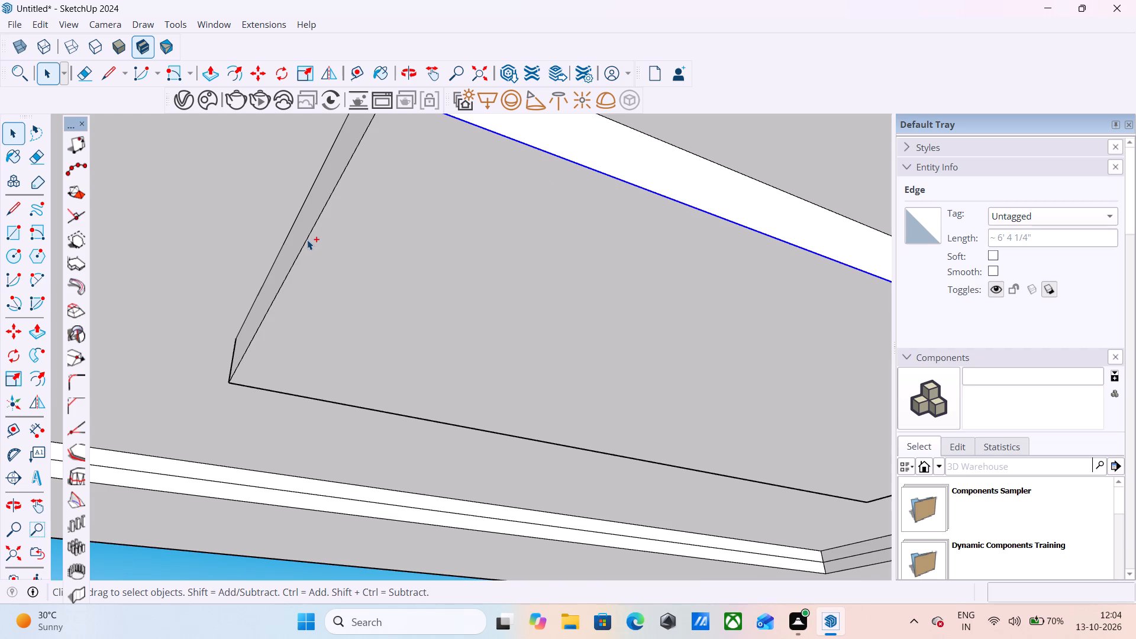
ctrl+click(307, 239)
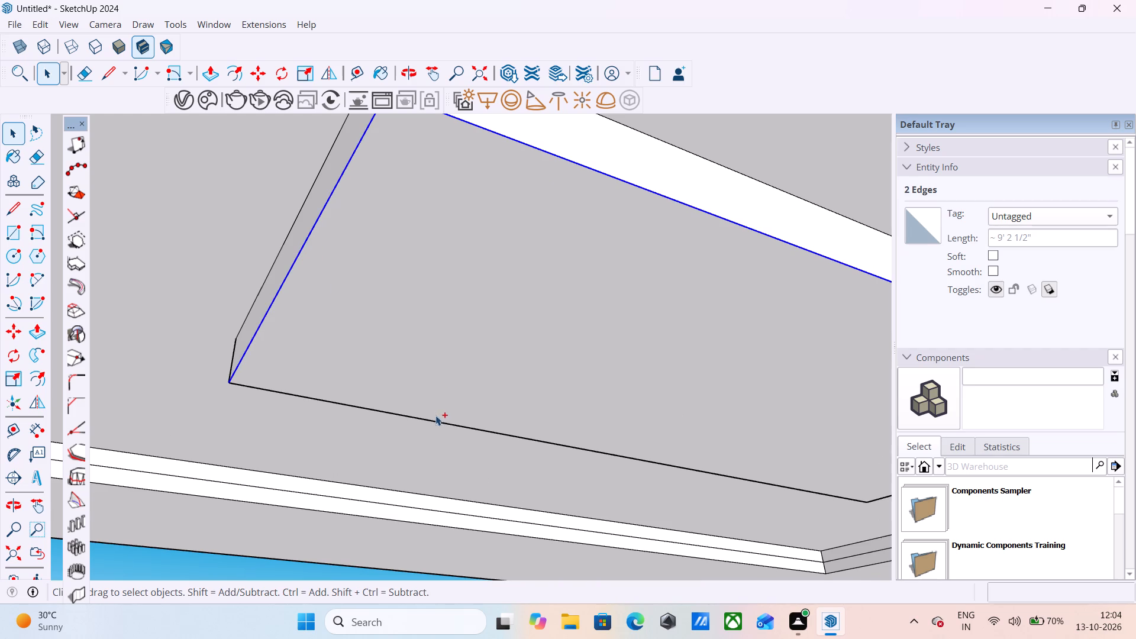
ctrl+scroll(436, 417, up, 5)
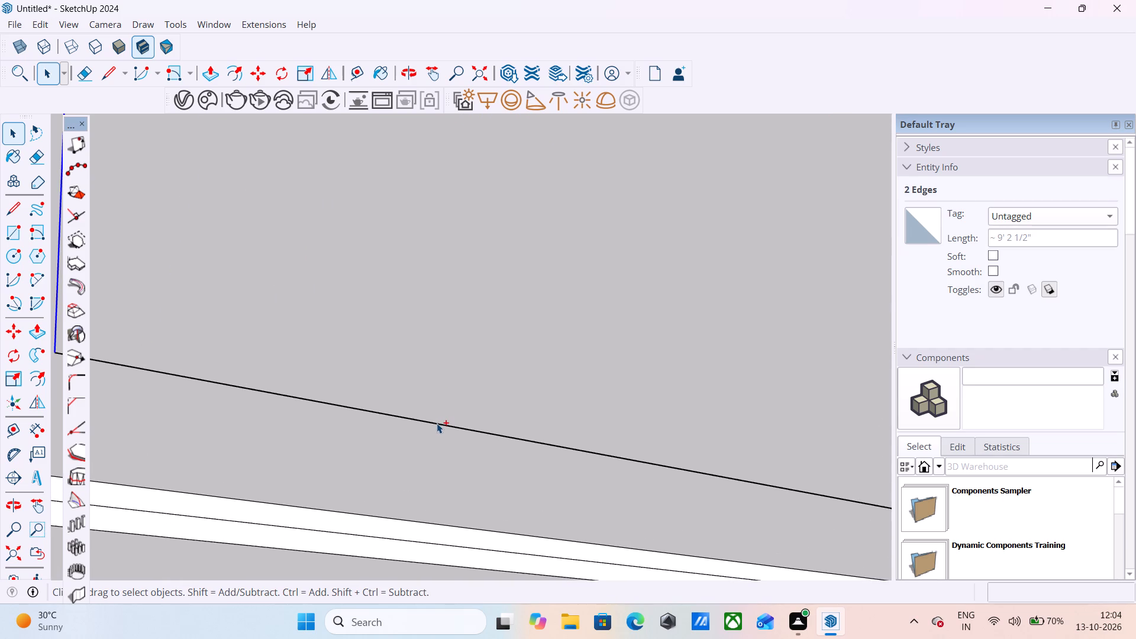
ctrl+click(437, 424)
scroll(328, 402, down, 11)
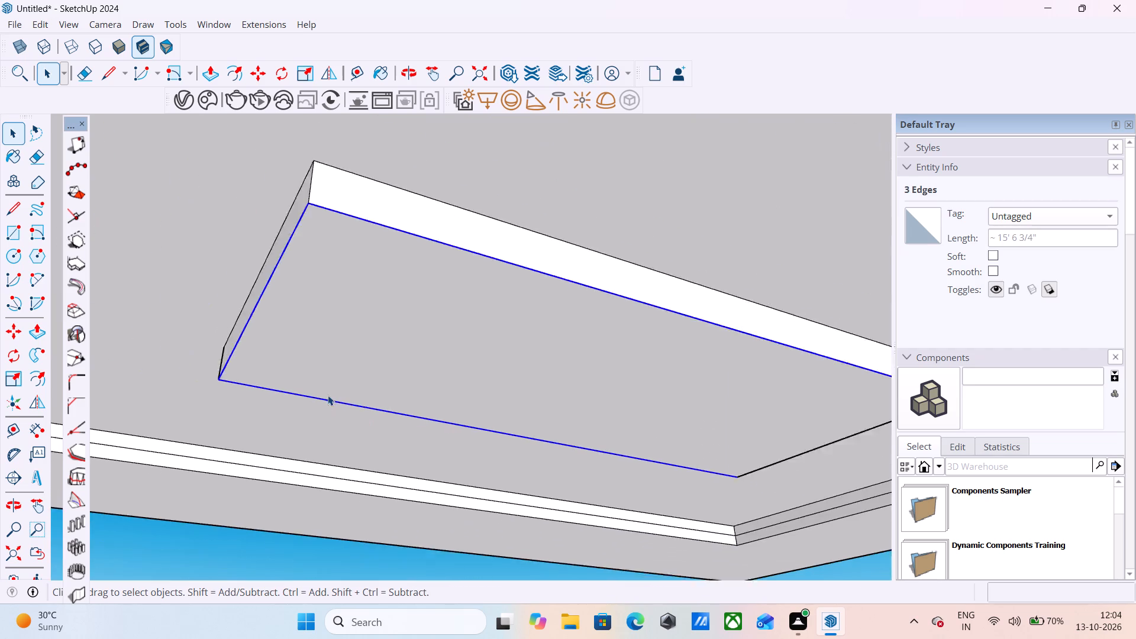
scroll(328, 395, down, 2)
scroll(727, 423, up, 8)
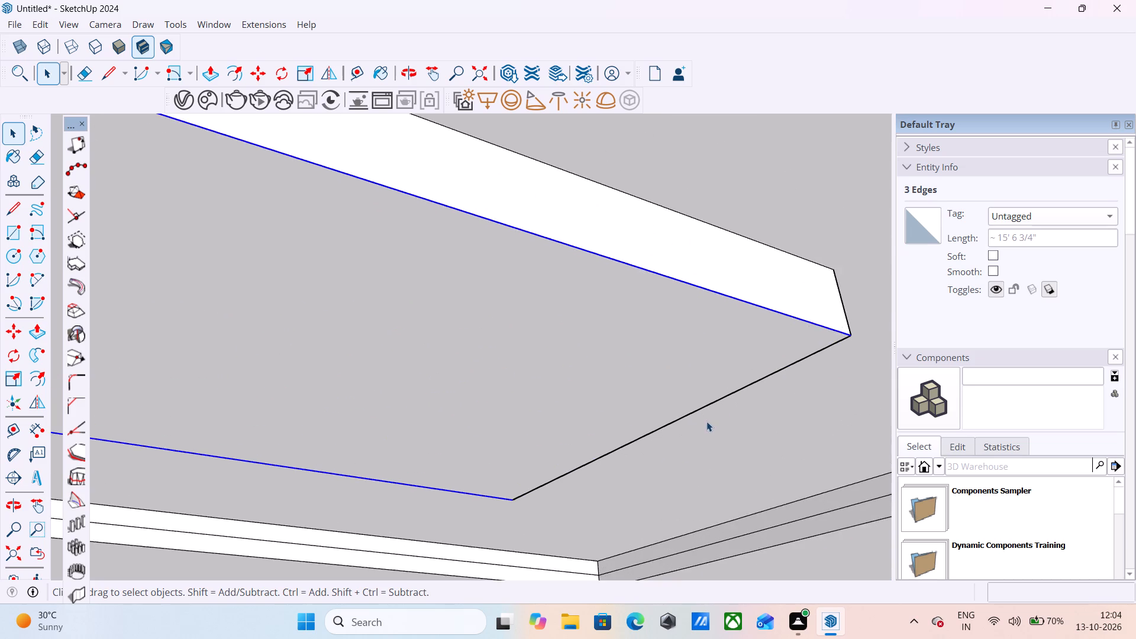
scroll(706, 421, up, 4)
ctrl+click(685, 412)
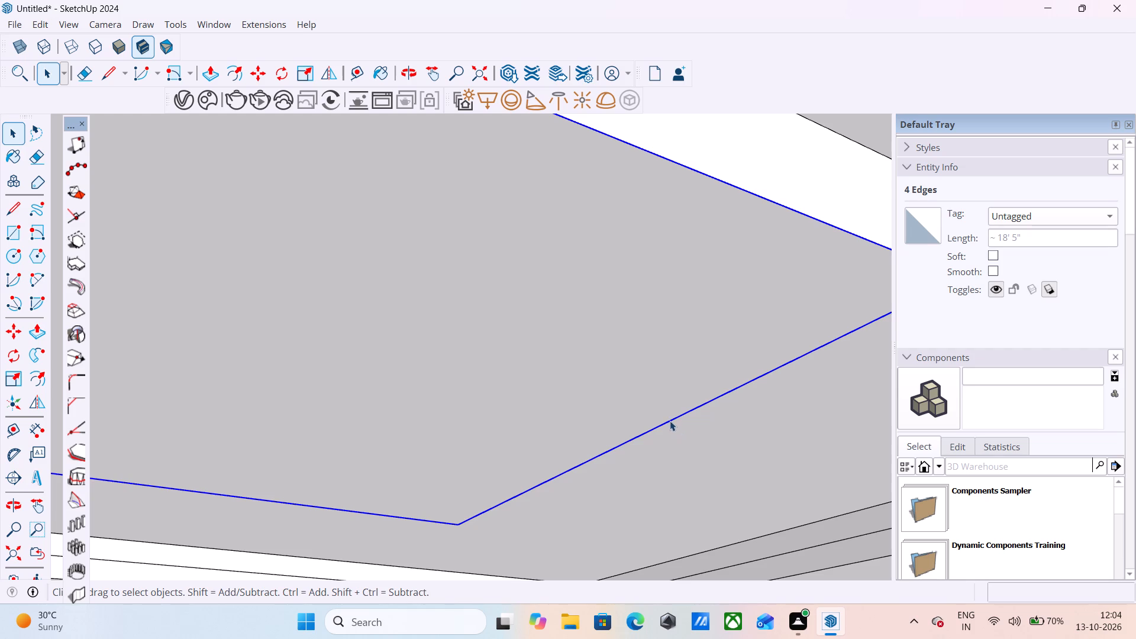
scroll(252, 395, down, 4)
scroll(295, 346, down, 3)
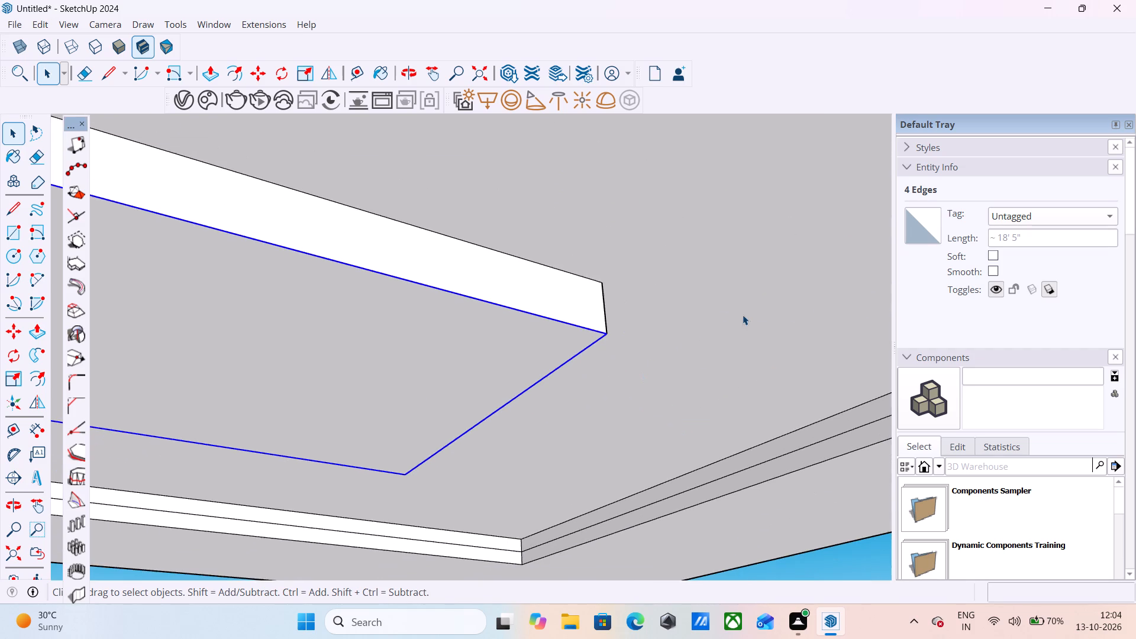
middle_drag(743, 313, 479, 397)
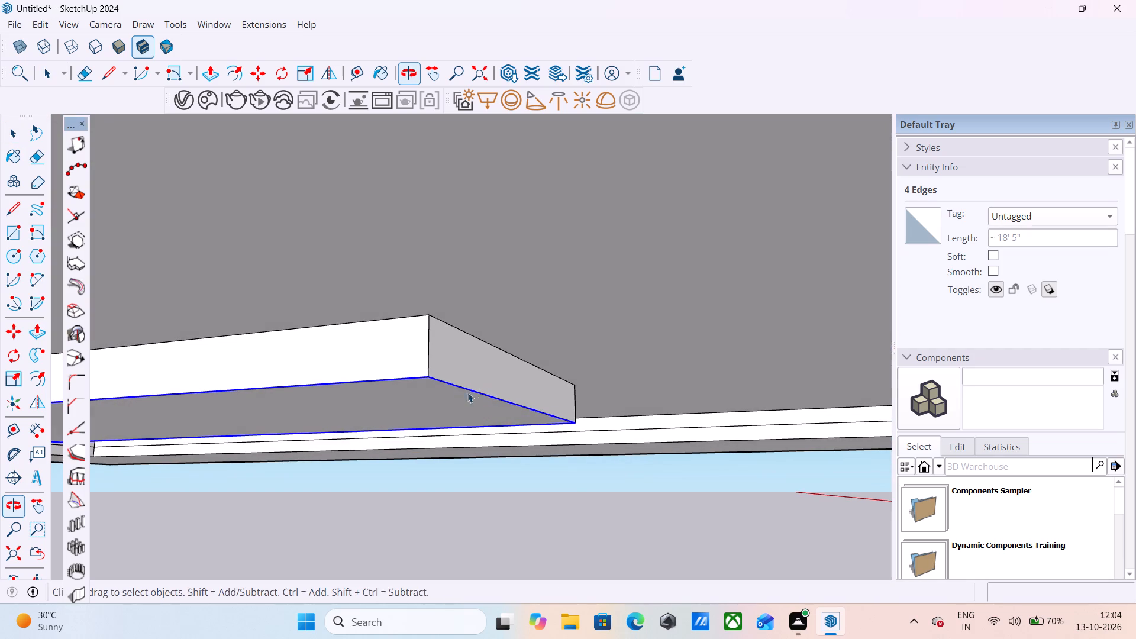
key(m)
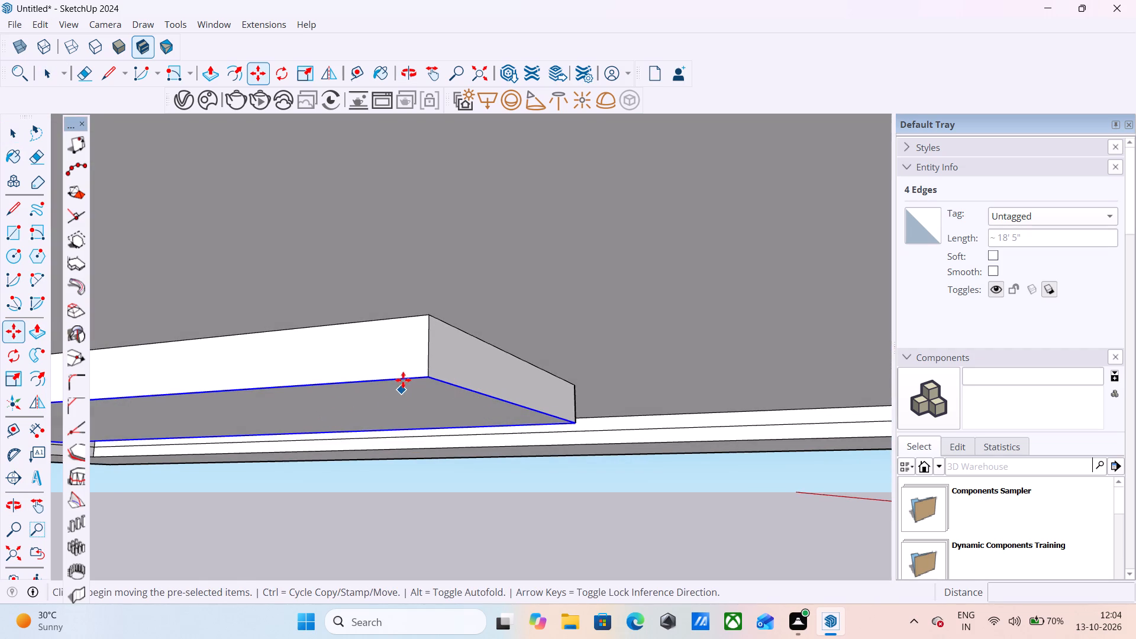
scroll(407, 373, up, 3)
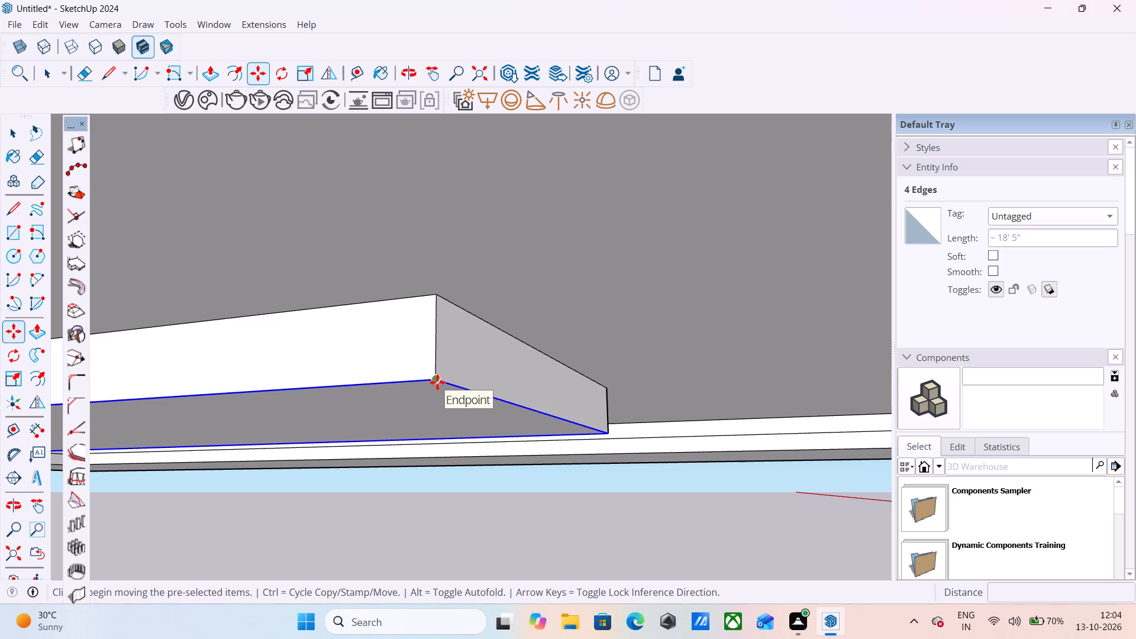
click(437, 382)
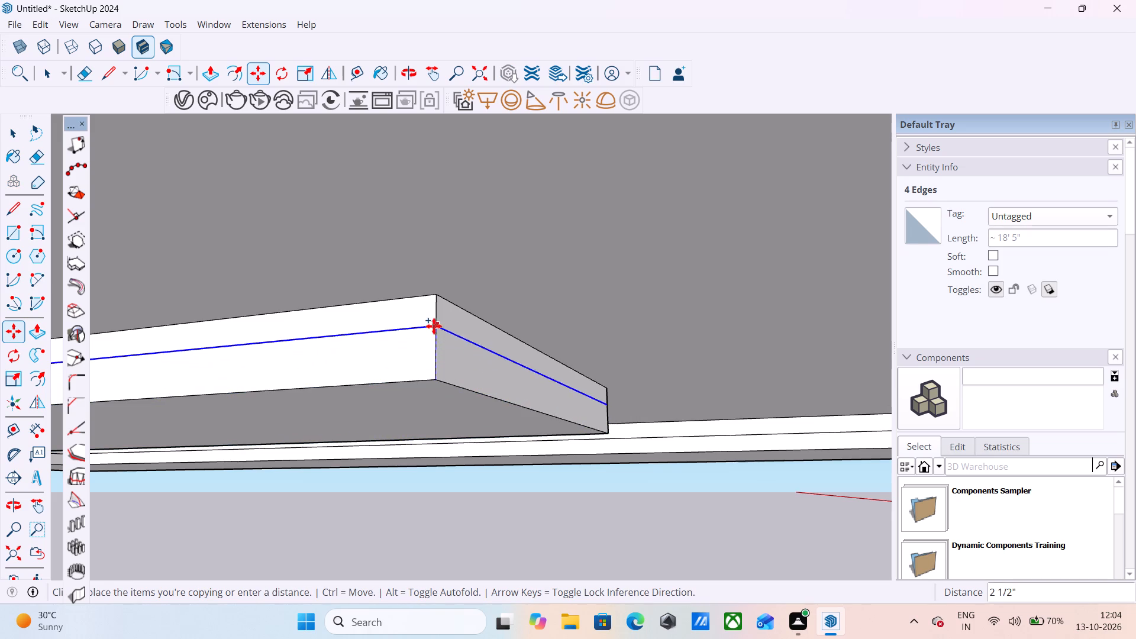
click(434, 333)
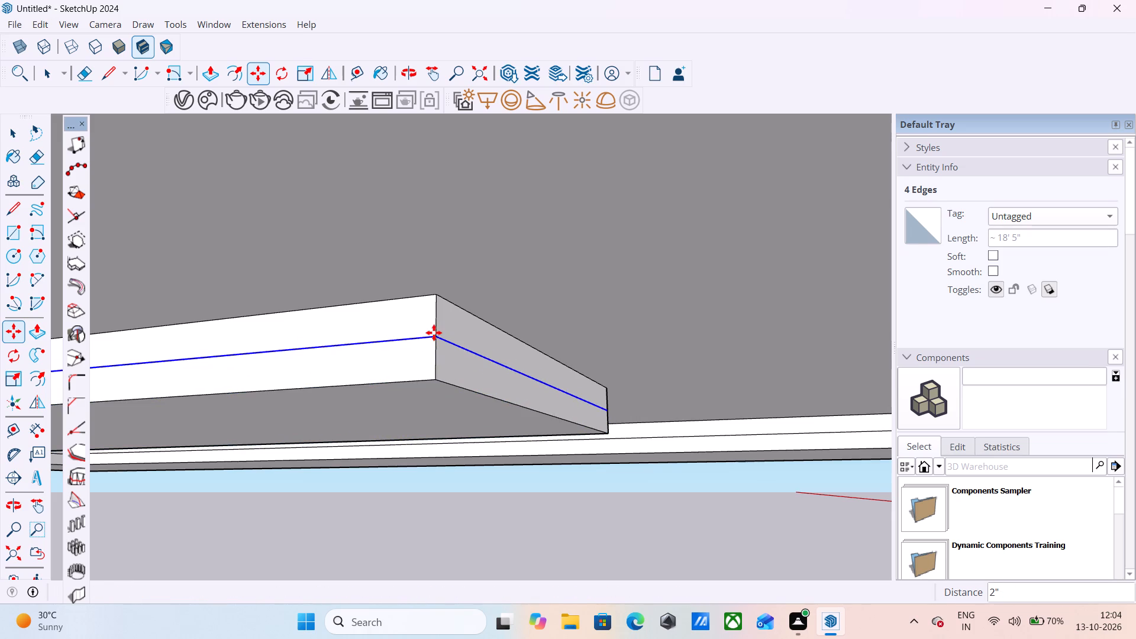
Push/Pull the upper strip of one long side of the central panel inward 2".
scroll(533, 368, down, 11)
middle_drag(448, 431, 454, 411)
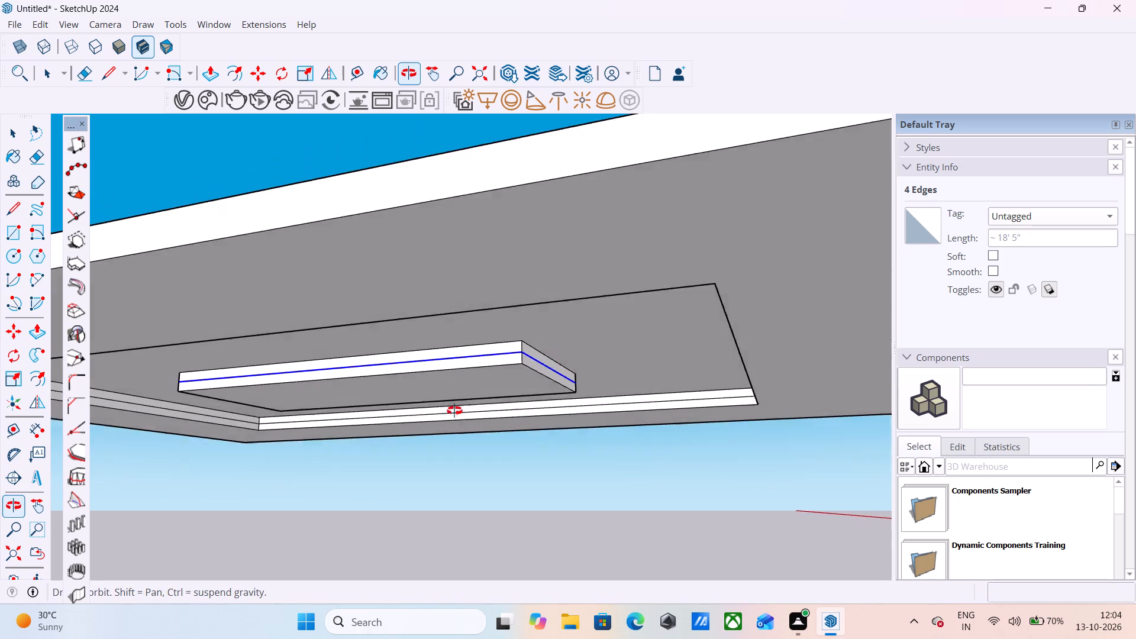
middle_drag(454, 411, 500, 386)
key(p)
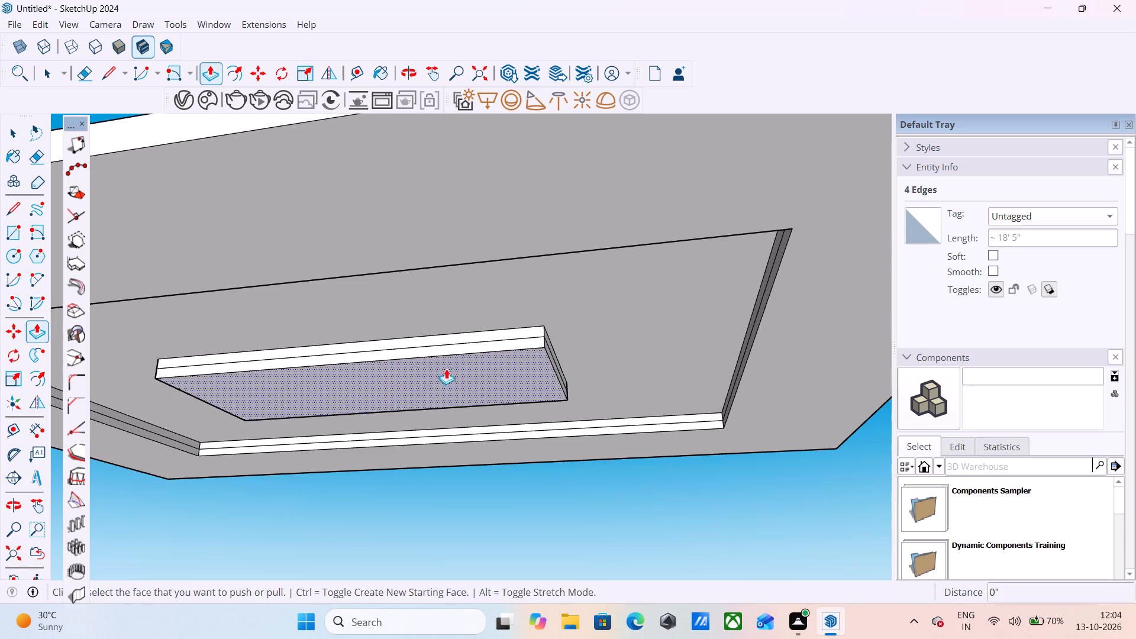
scroll(457, 323, up, 13)
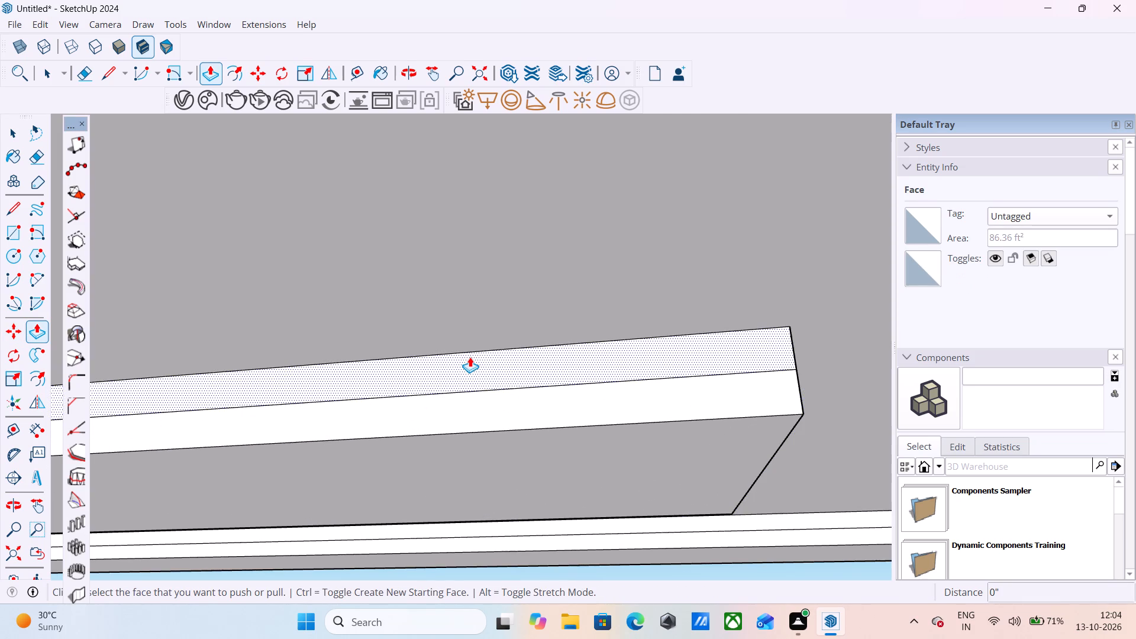
click(470, 357)
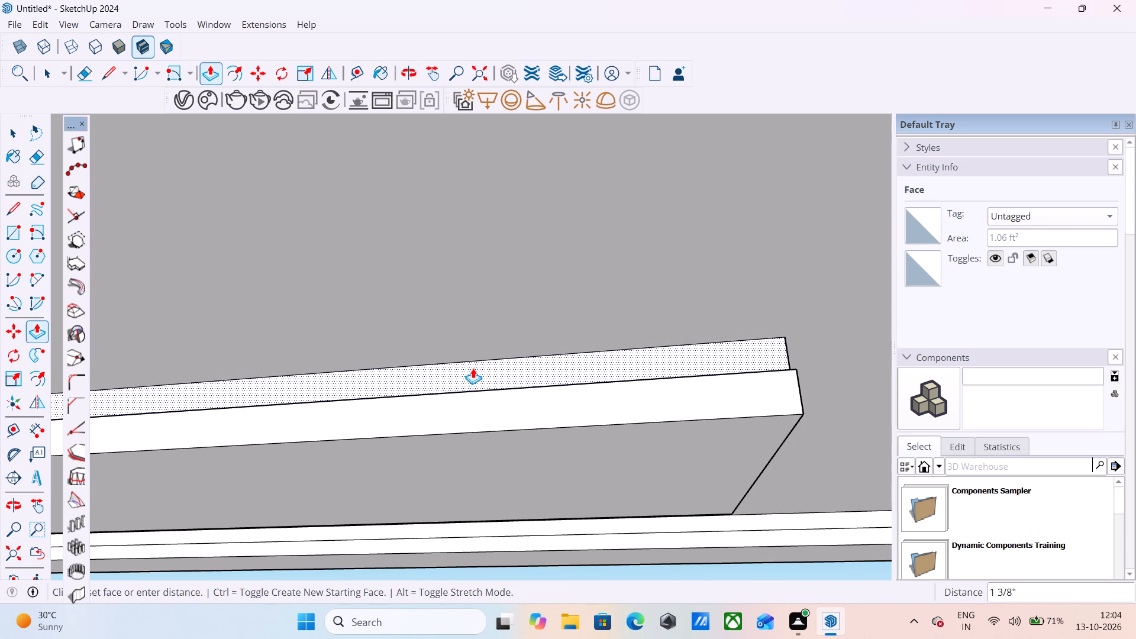
key(2)
key(Return)
Repeat the 2" inward Push/Pull on the upper strips of the central panel's other three sides.
scroll(470, 370, down, 5)
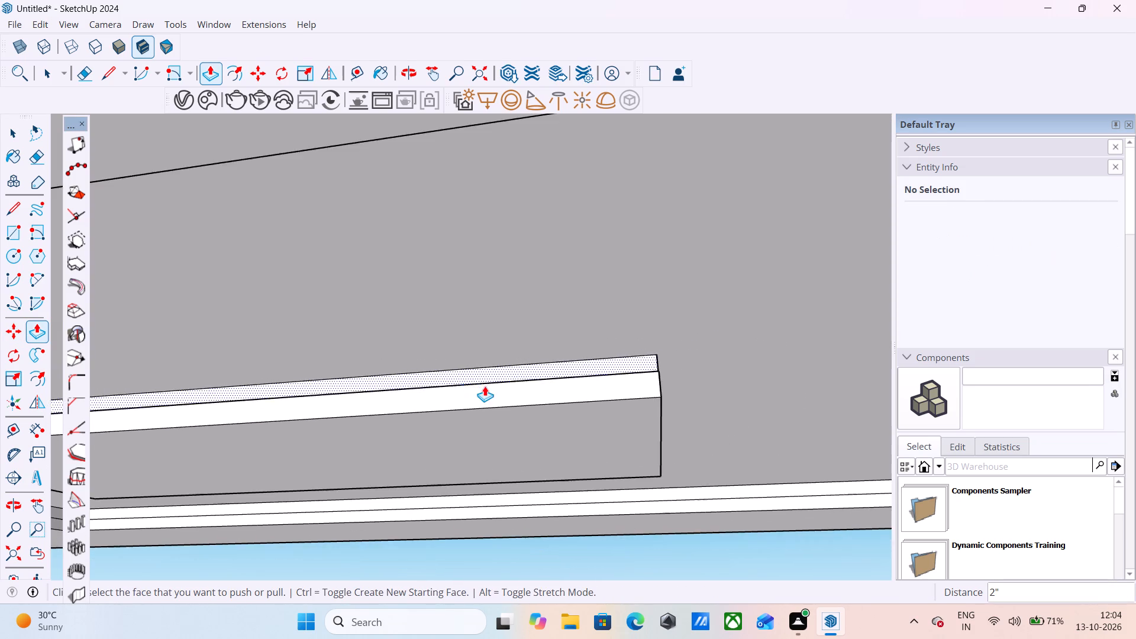
scroll(486, 382, down, 5)
middle_drag(653, 364, 360, 345)
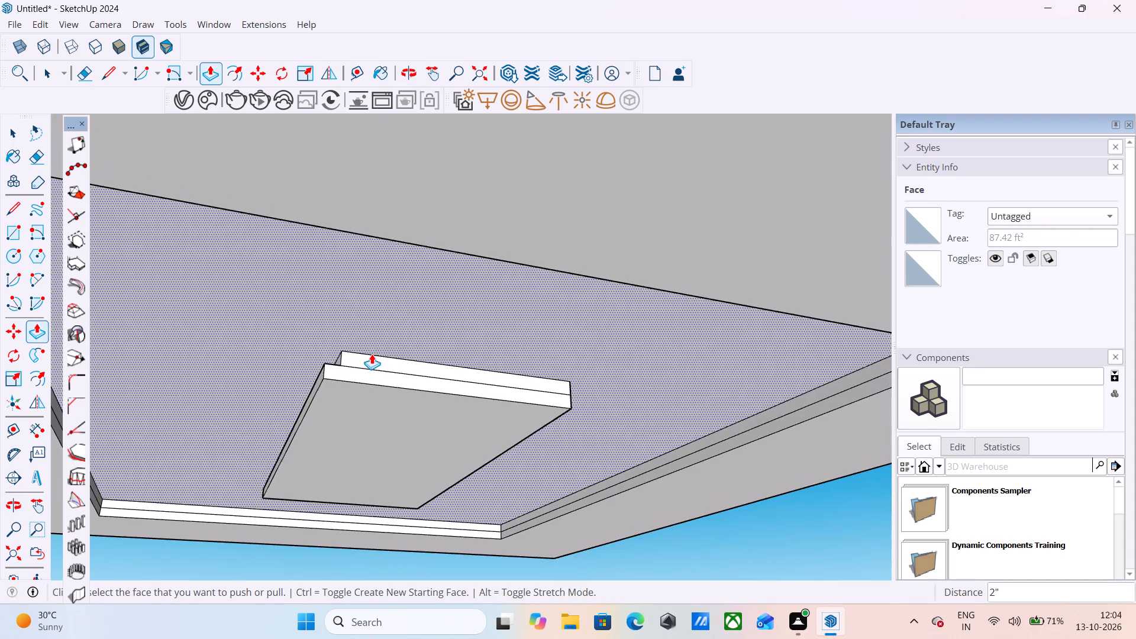
scroll(409, 354, up, 5)
double_click(414, 377)
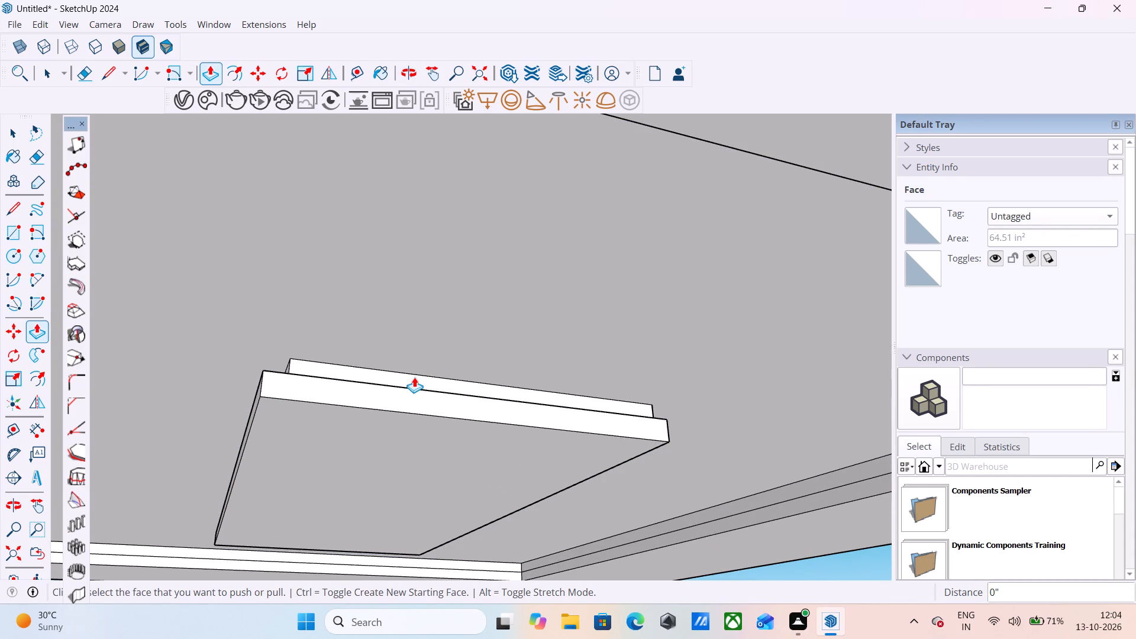
middle_drag(424, 353, 112, 302)
scroll(431, 373, down, 7)
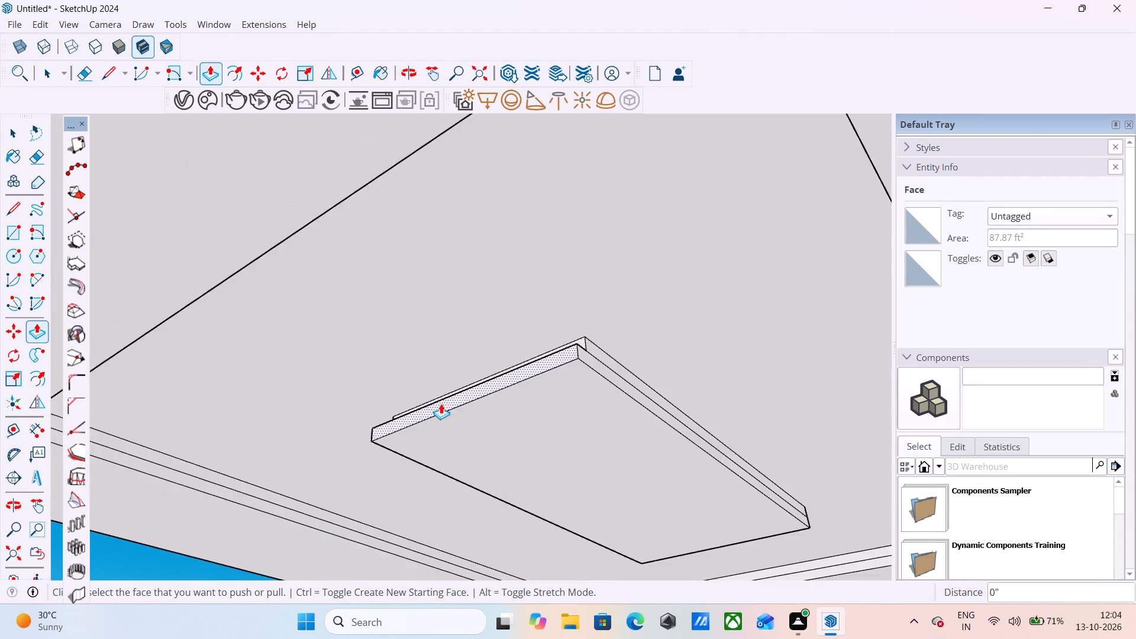
scroll(441, 404, down, 2)
scroll(646, 380, up, 9)
scroll(467, 393, up, 3)
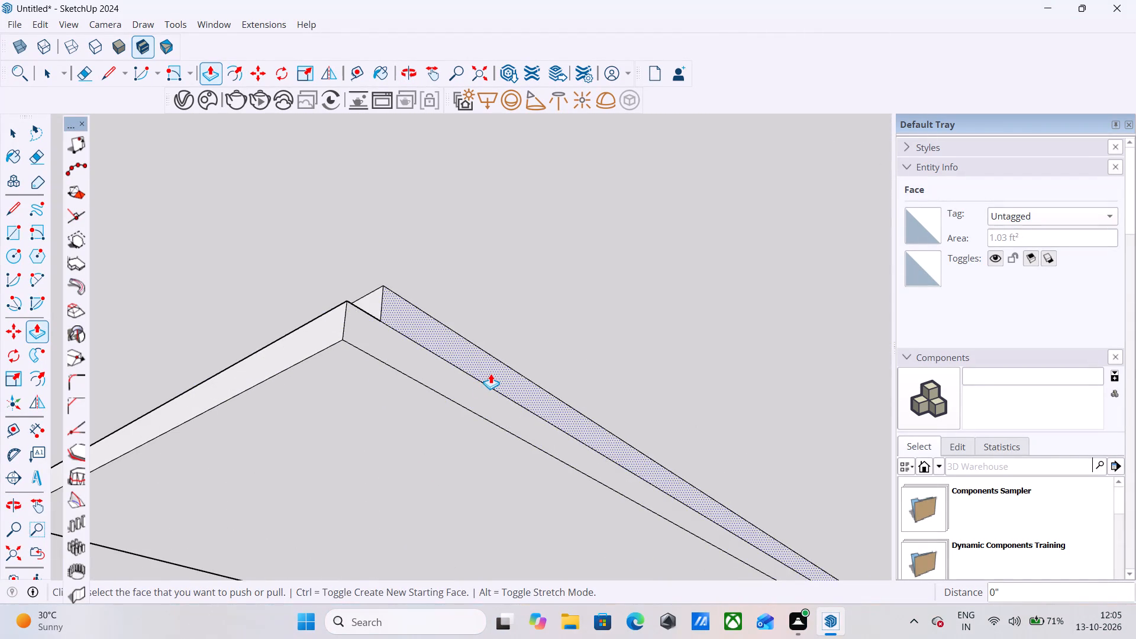
double_click(490, 373)
scroll(239, 334, down, 17)
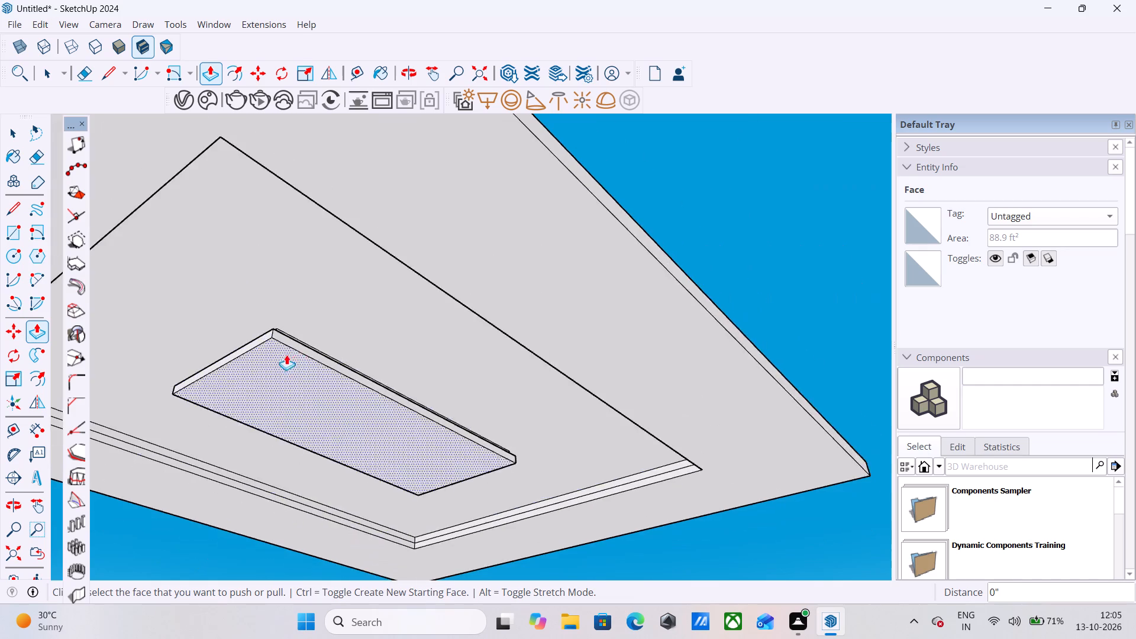
scroll(286, 354, down, 5)
middle_drag(451, 400, 43, 337)
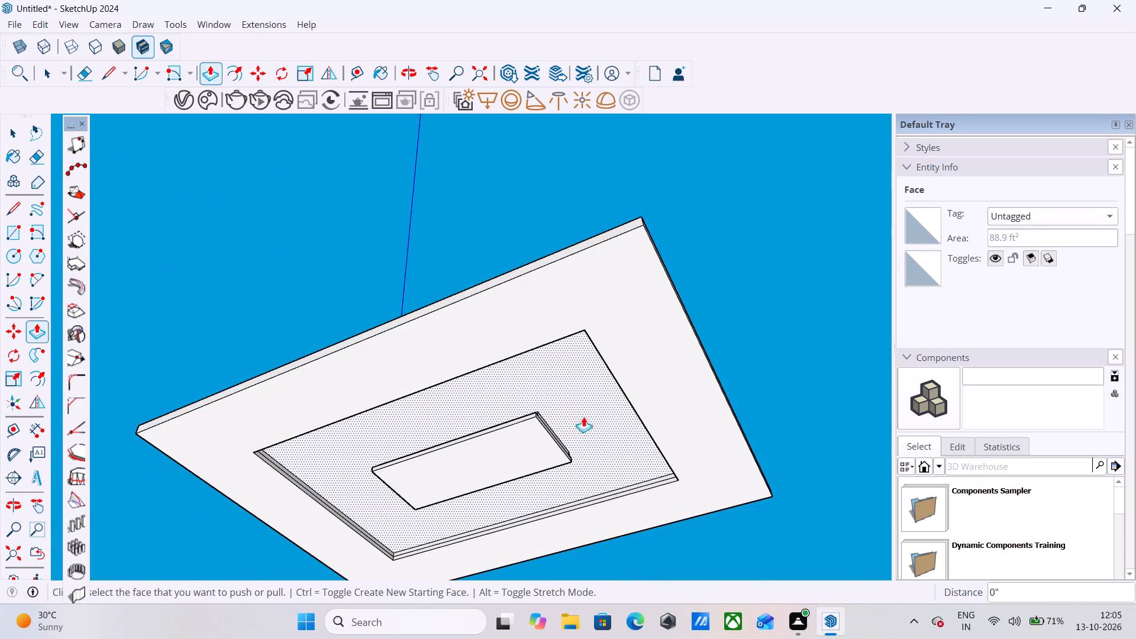
middle_drag(581, 414, 237, 482)
scroll(608, 379, up, 8)
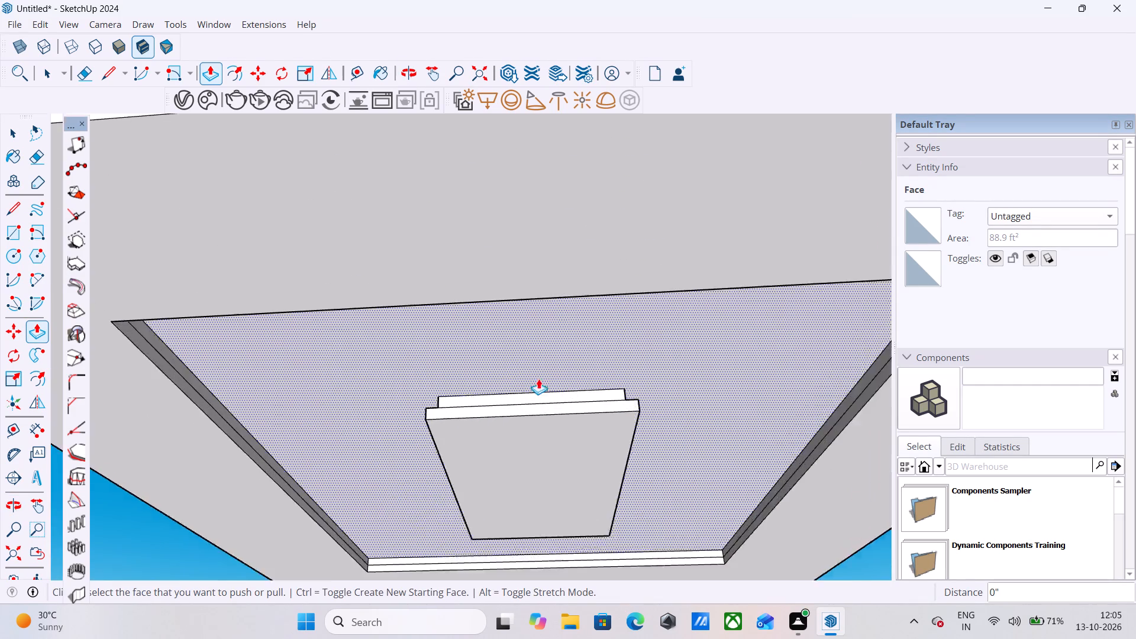
scroll(538, 379, up, 8)
double_click(534, 410)
Push the upper strips of one short and one long side of the recess outward 2" into the border.
scroll(585, 358, down, 6)
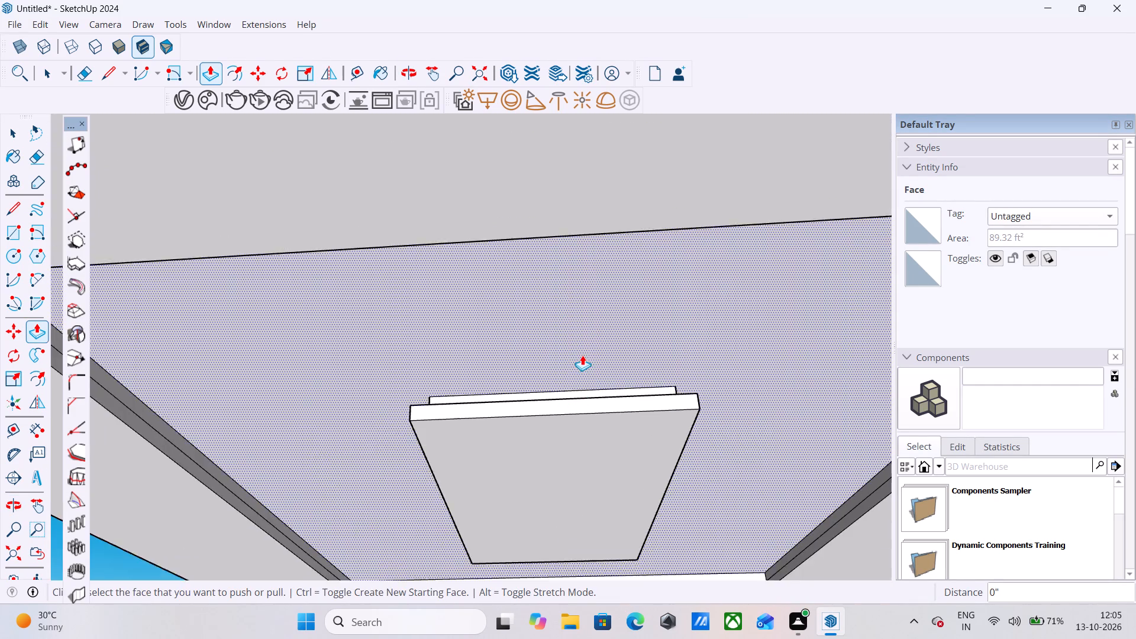
scroll(582, 355, down, 11)
scroll(612, 480, up, 18)
double_click(630, 510)
scroll(504, 463, down, 17)
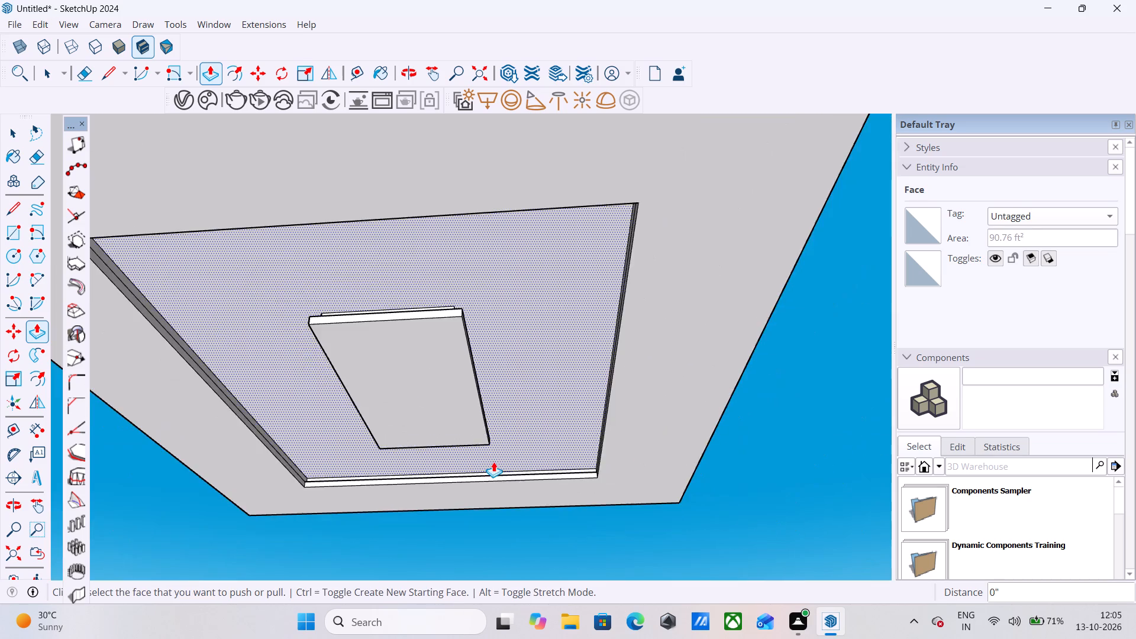
scroll(493, 458, up, 1)
middle_drag(493, 458, 837, 454)
scroll(745, 385, up, 9)
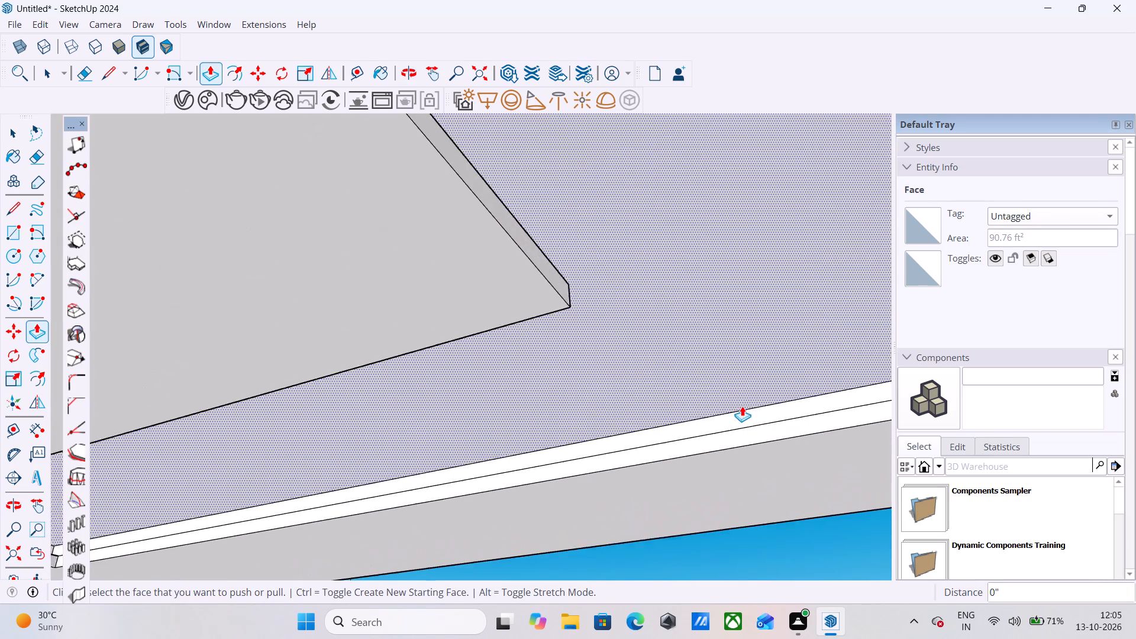
scroll(742, 406, up, 1)
double_click(745, 415)
Push the upper strips of the recess's remaining short and long sides outward 2" into the border.
scroll(515, 419, down, 12)
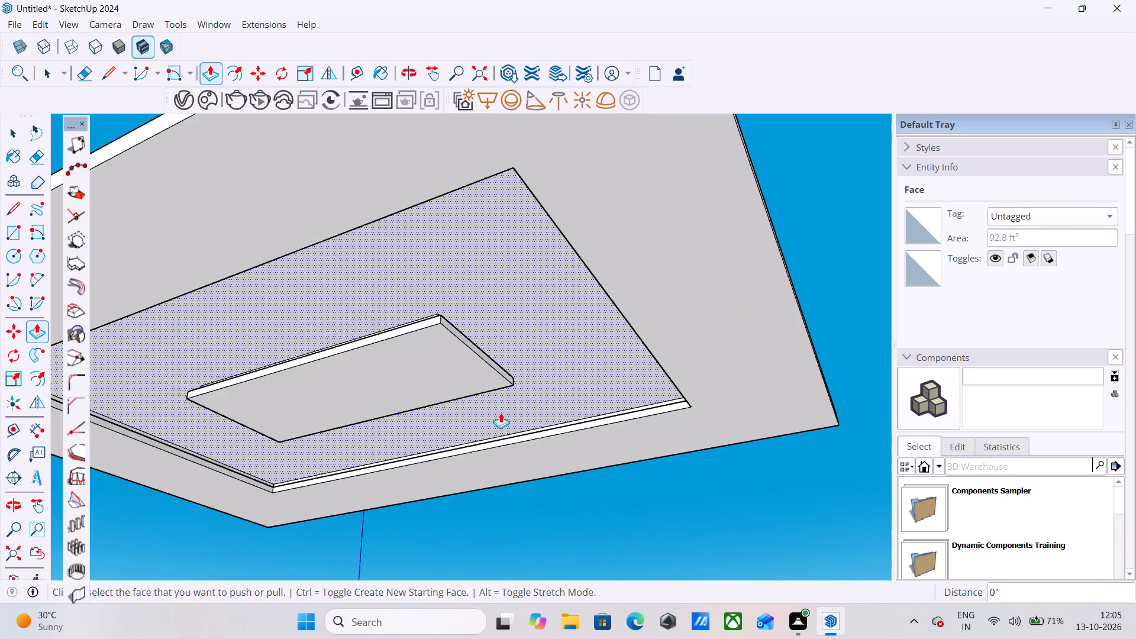
scroll(501, 412, down, 4)
middle_drag(454, 414, 874, 435)
scroll(595, 412, up, 2)
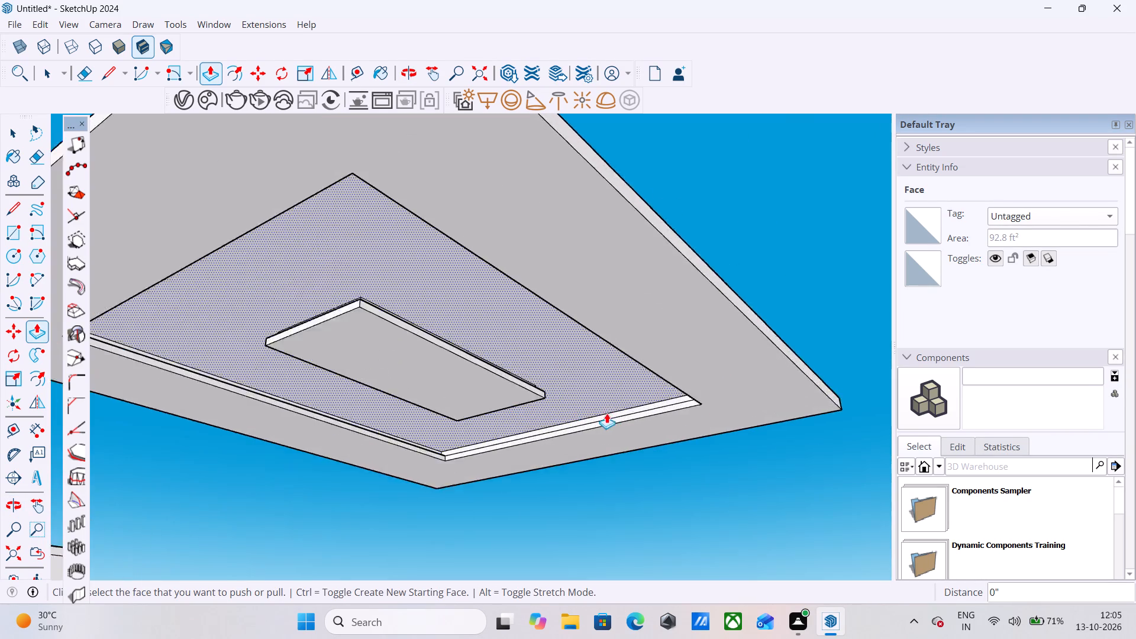
scroll(606, 413, up, 10)
double_click(614, 420)
scroll(519, 402, down, 8)
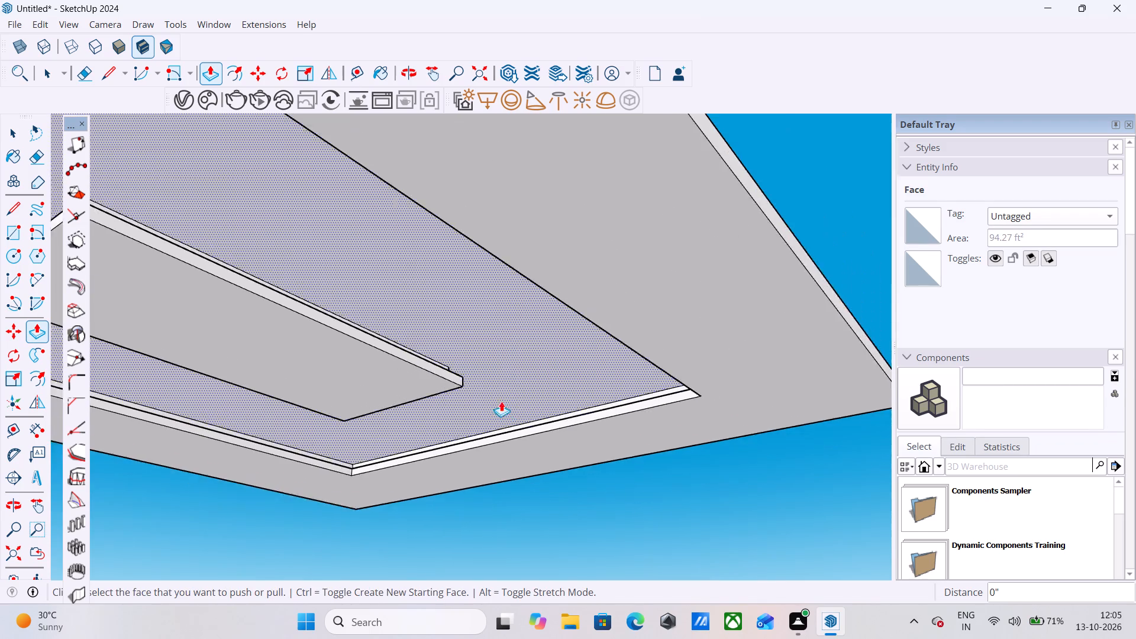
scroll(501, 401, down, 3)
middle_drag(394, 394, 891, 448)
scroll(599, 350, up, 1)
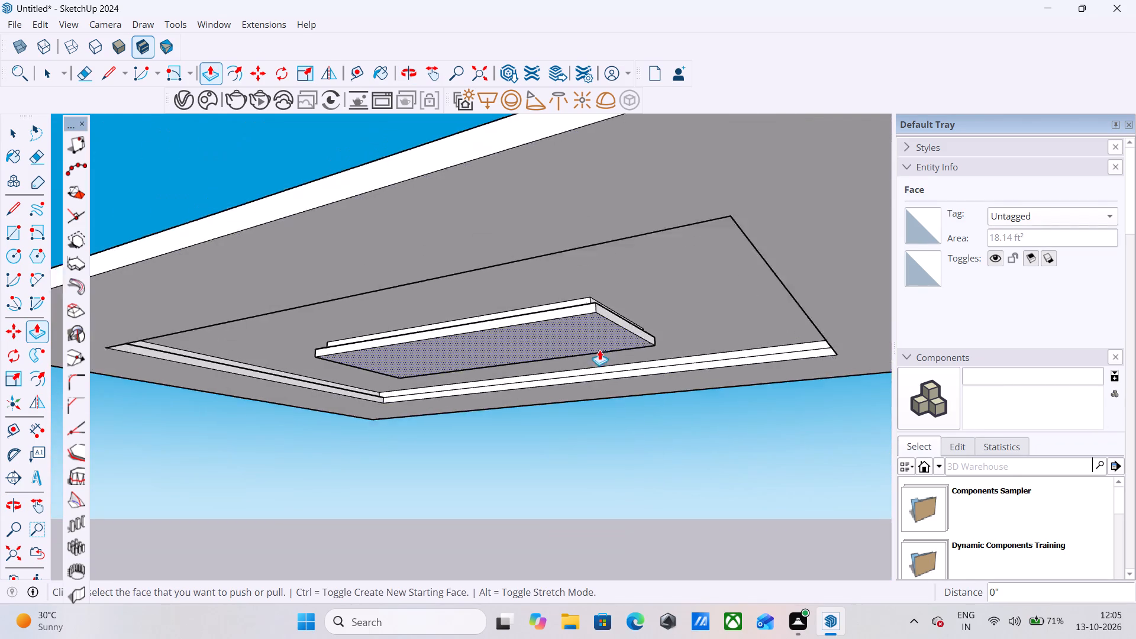
scroll(599, 350, up, 9)
double_click(604, 383)
scroll(447, 382, down, 5)
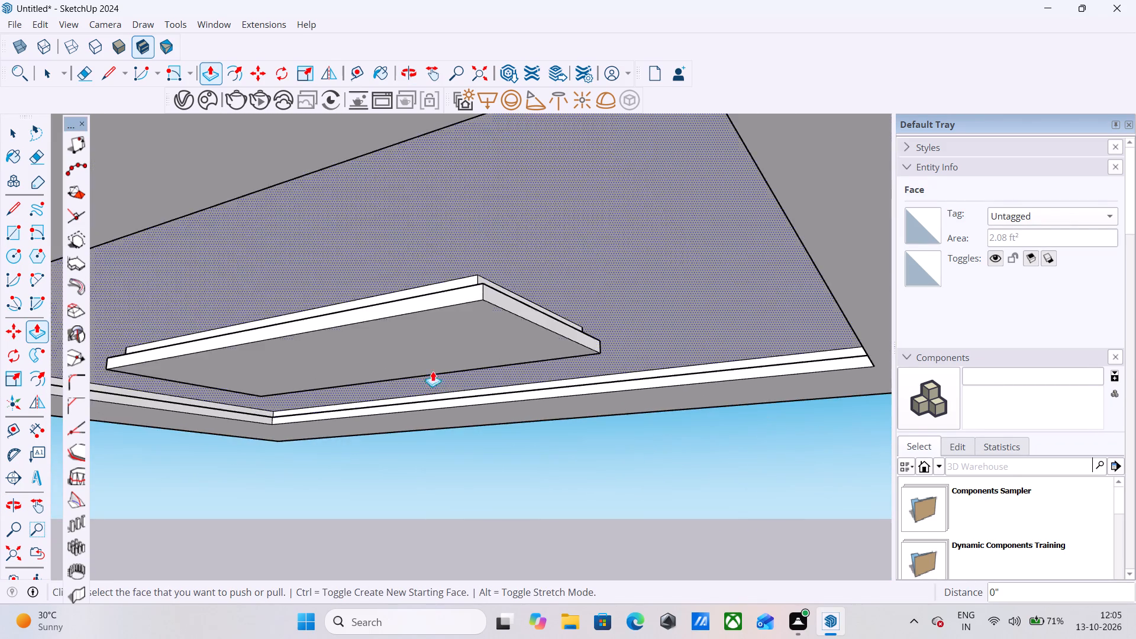
Select the upper strips, with their bounding edges, on two adjacent sides of the ceiling recess.
scroll(433, 371, down, 5)
middle_drag(428, 370, 590, 344)
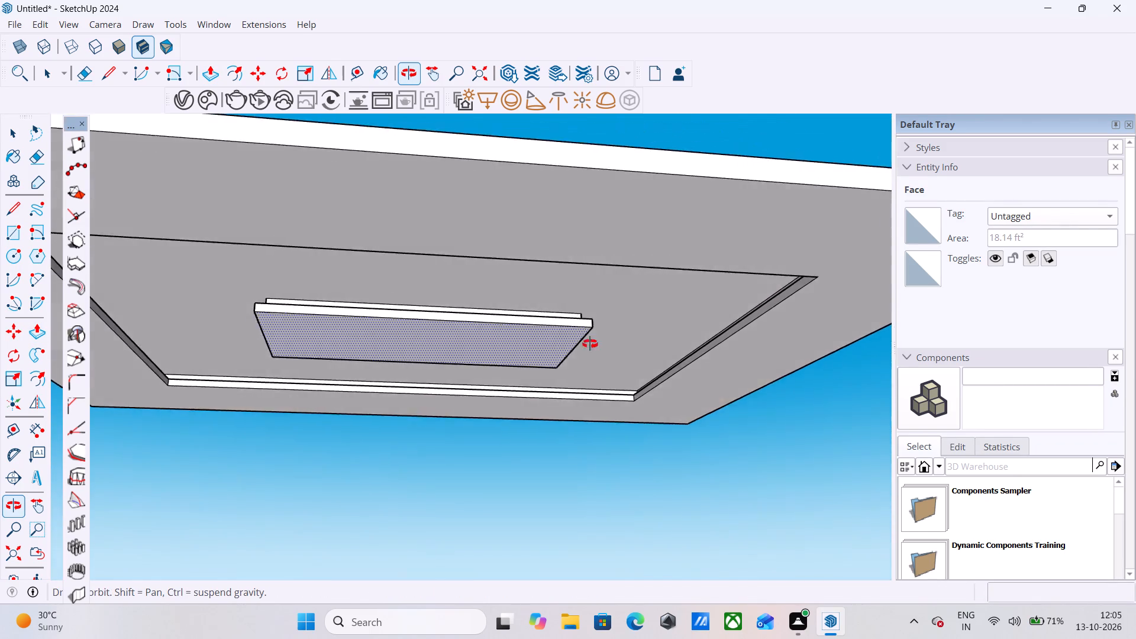
middle_drag(590, 344, 460, 309)
scroll(411, 344, up, 5)
key(space)
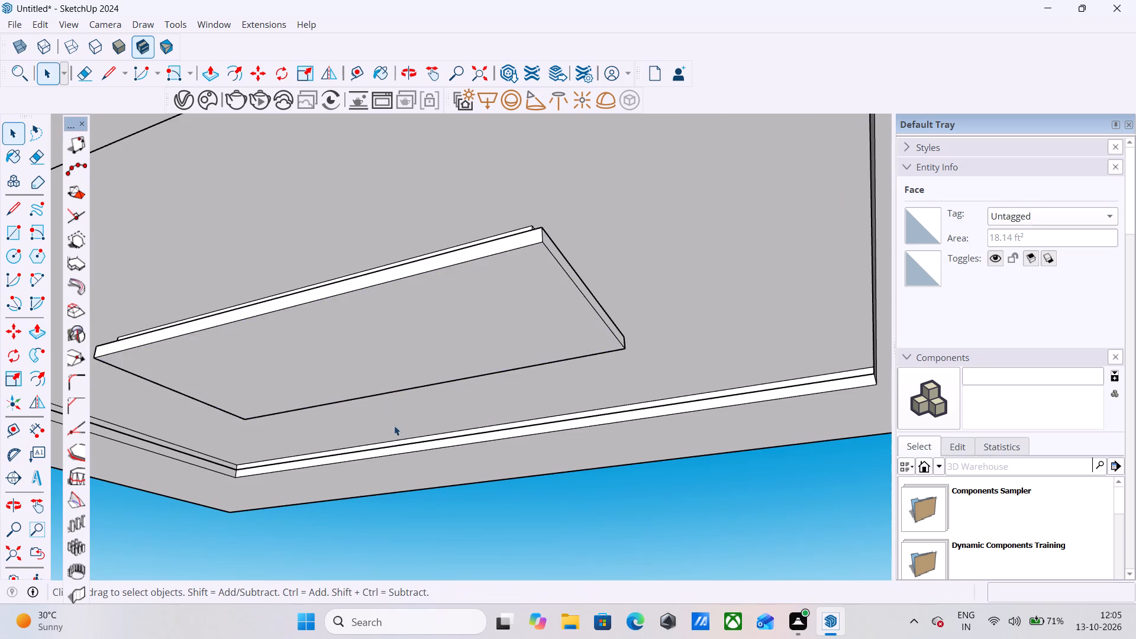
scroll(394, 429, up, 6)
scroll(348, 447, up, 12)
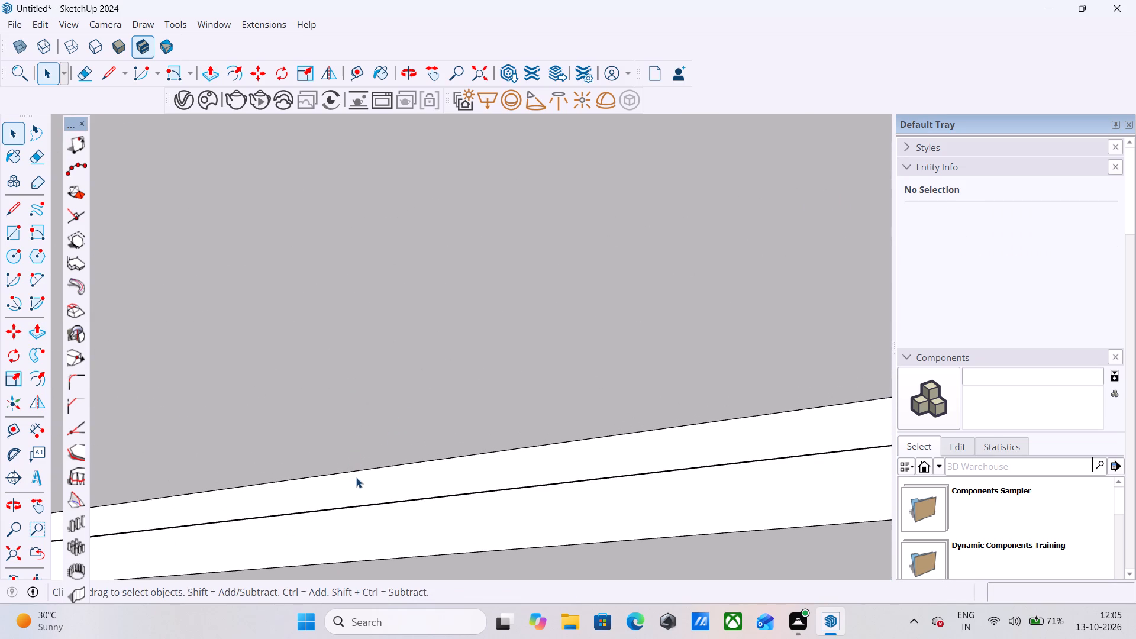
double_click(362, 488)
scroll(525, 395, down, 9)
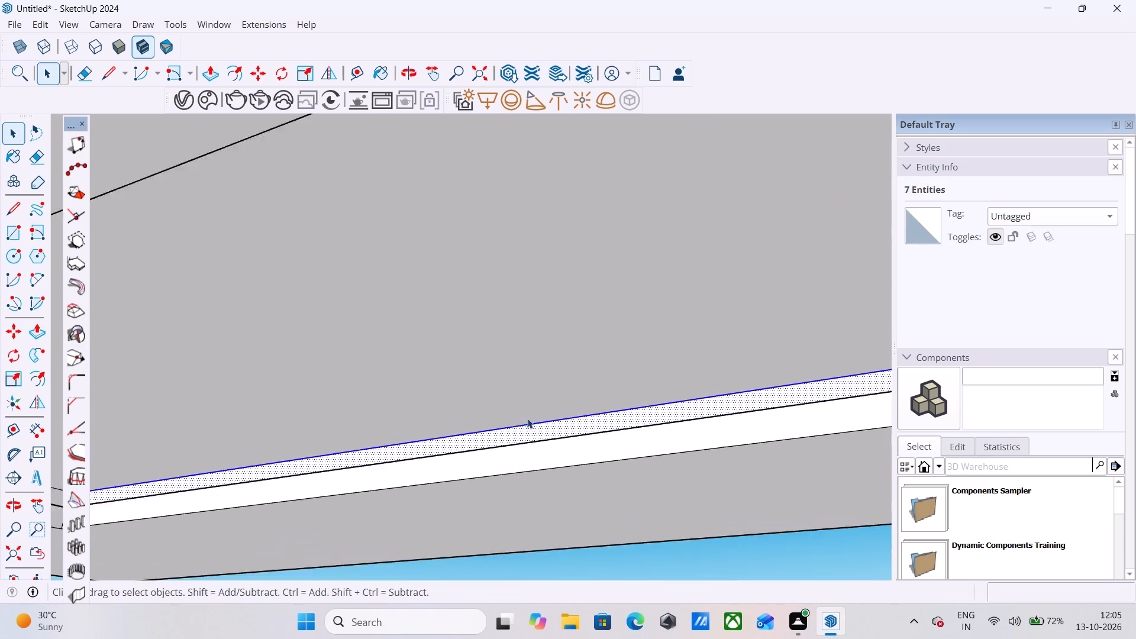
scroll(527, 418, down, 14)
scroll(275, 408, up, 5)
scroll(389, 399, up, 2)
middle_click(389, 399)
middle_drag(380, 399, 375, 399)
middle_drag(366, 401, 315, 409)
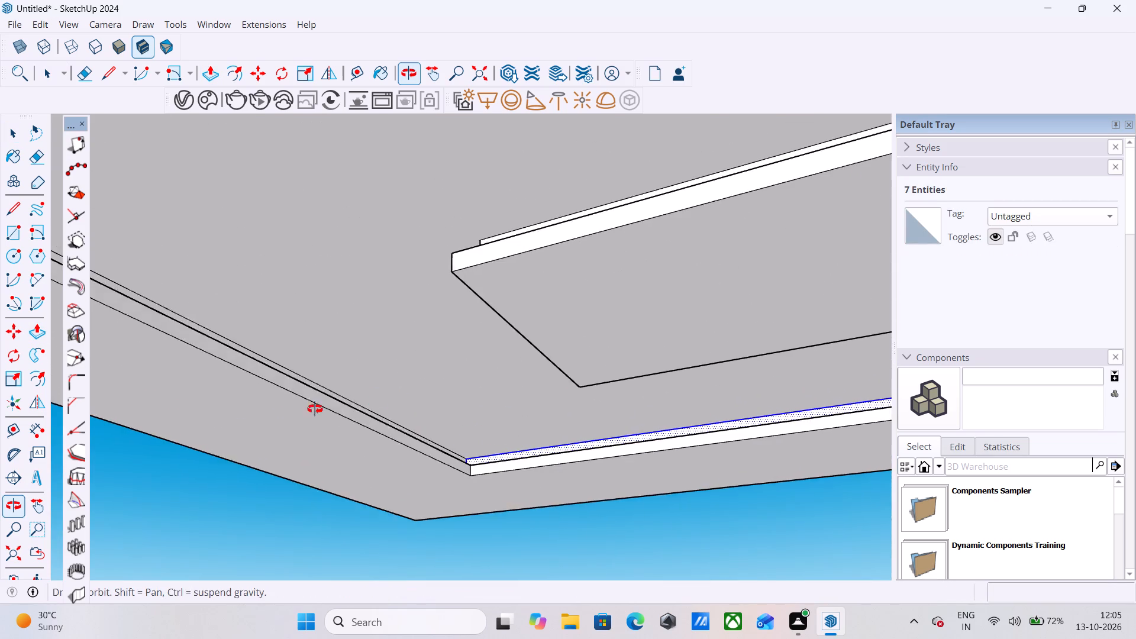
middle_drag(315, 409, 215, 440)
scroll(247, 414, up, 16)
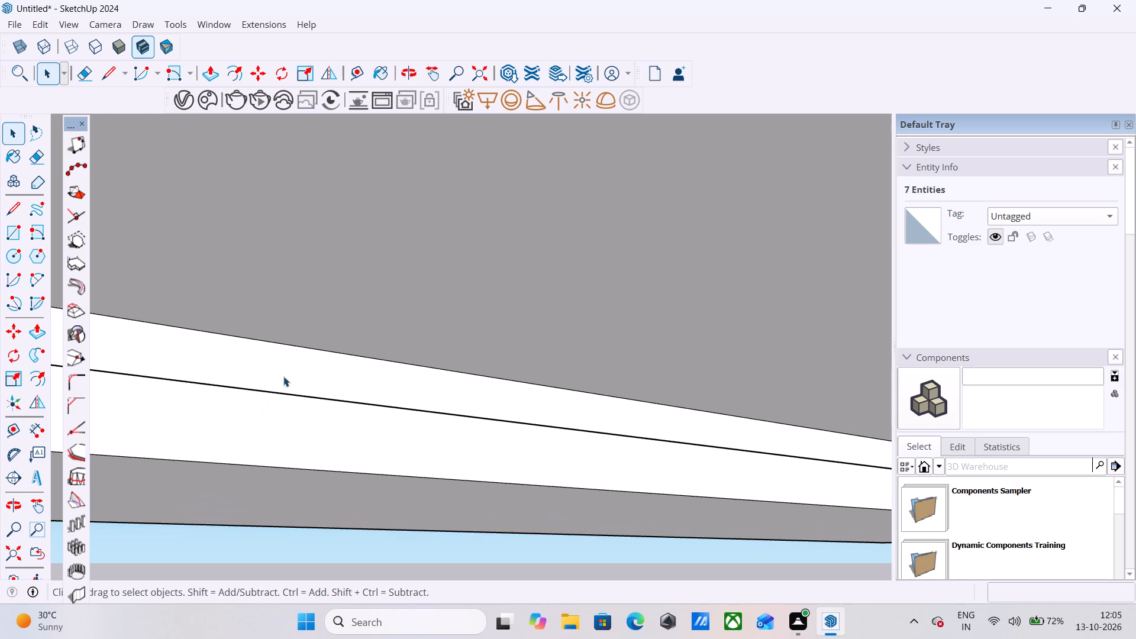
ctrl+double_click(285, 367)
Add the upper strips of the recess's other two sides, with their bounding edges, to the selection.
scroll(551, 347, down, 4)
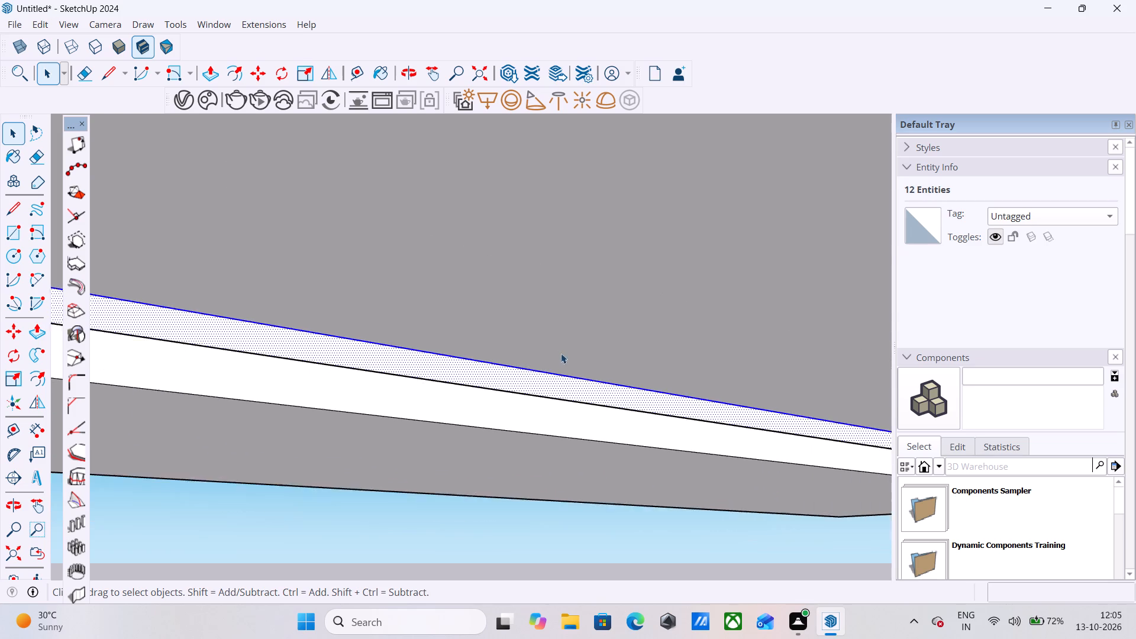
scroll(561, 353, down, 19)
middle_drag(523, 381, 156, 388)
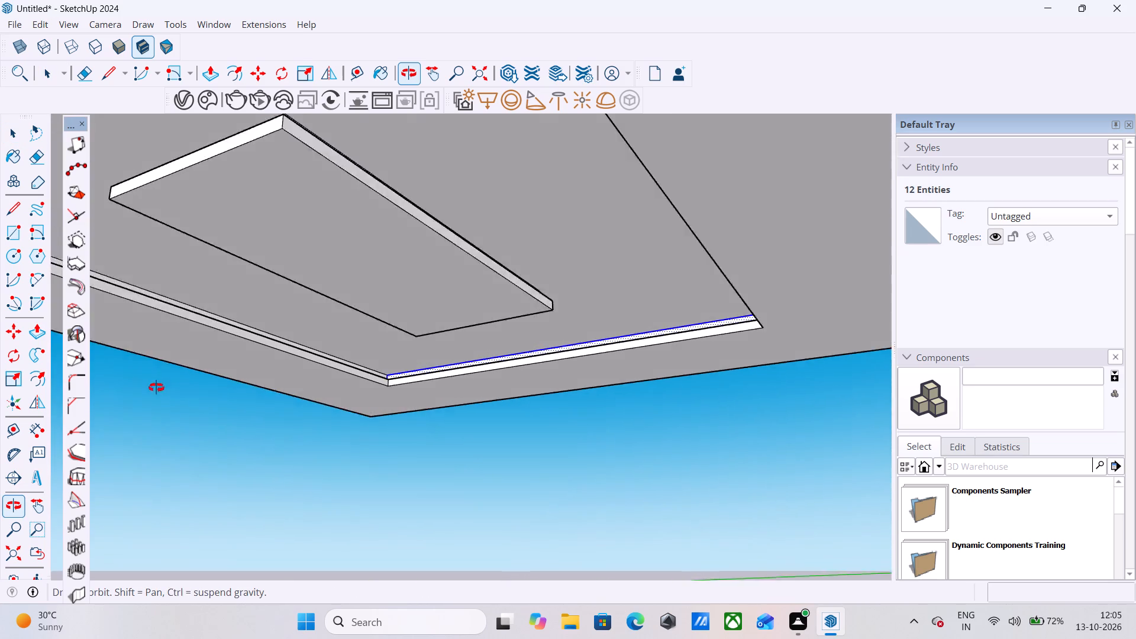
middle_drag(156, 388, 151, 403)
scroll(151, 403, up, 1)
scroll(246, 333, up, 17)
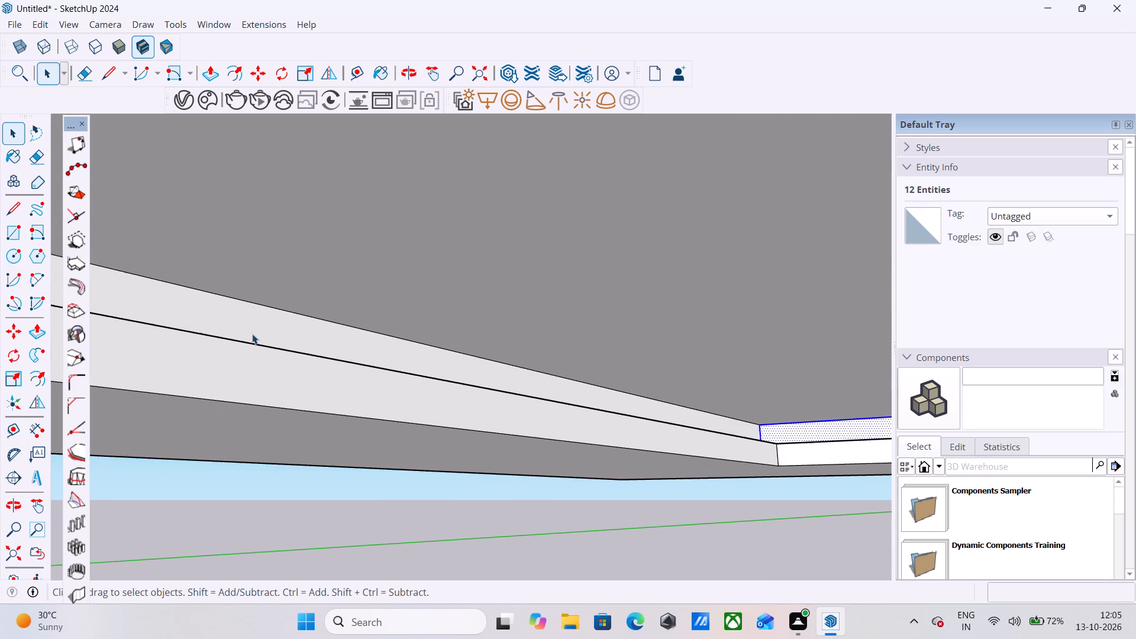
ctrl+double_click(253, 324)
scroll(460, 310, down, 18)
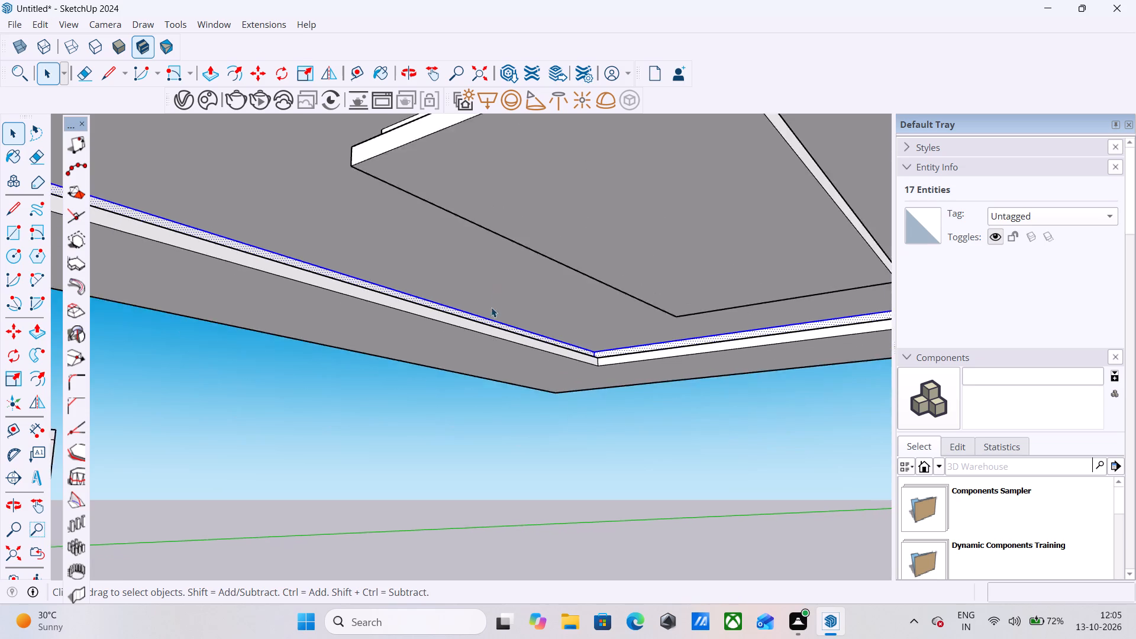
scroll(491, 307, down, 5)
middle_drag(534, 311, 156, 352)
scroll(156, 352, up, 1)
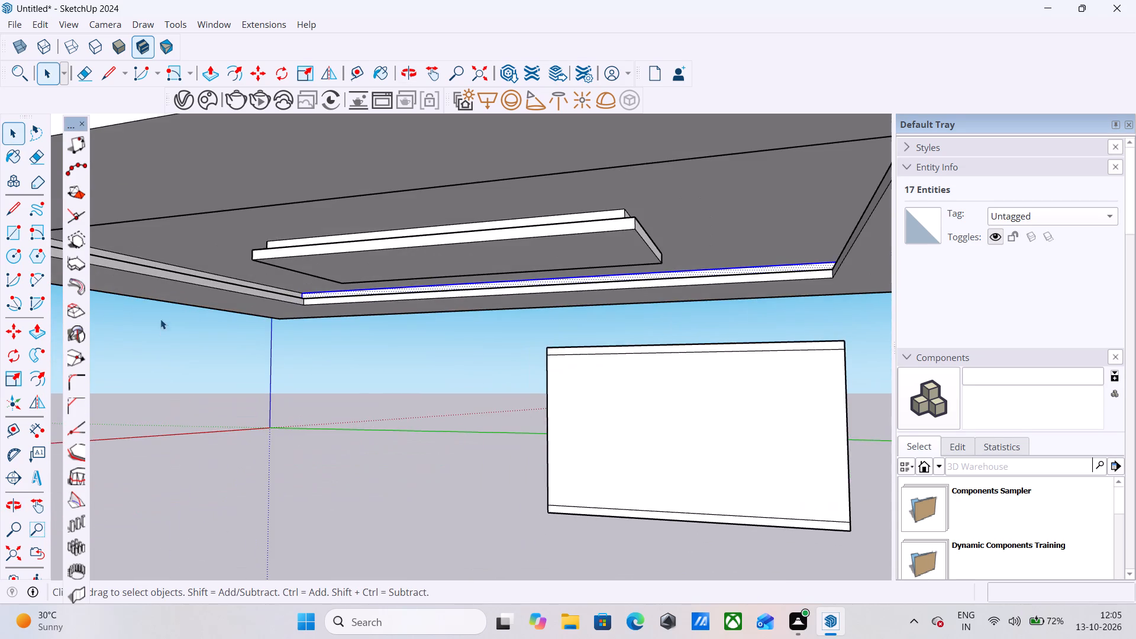
scroll(163, 276, up, 18)
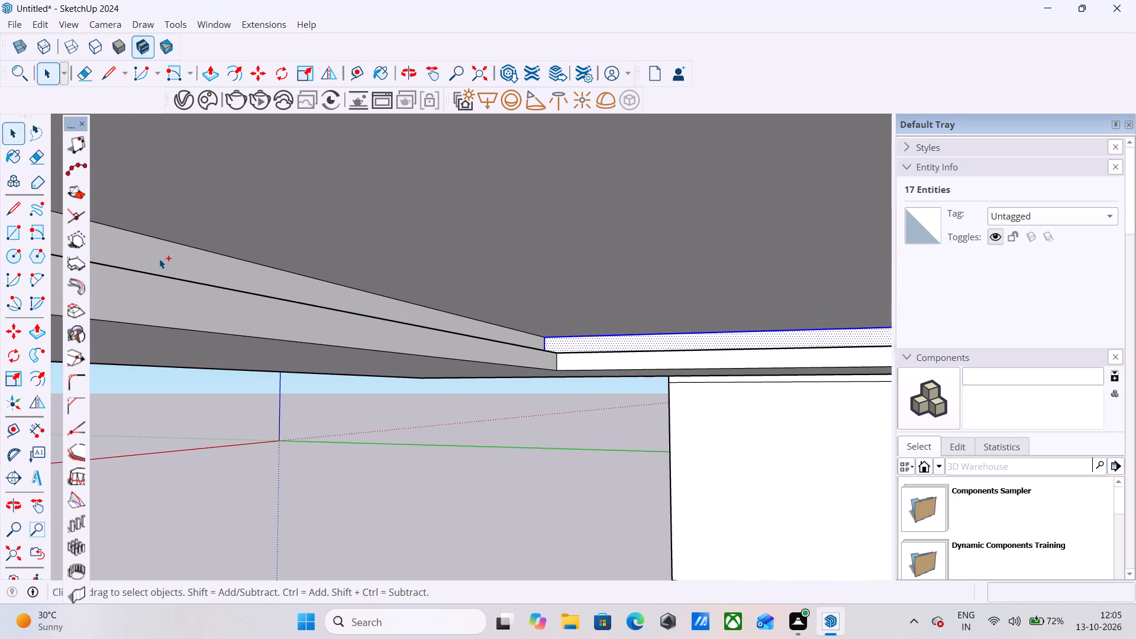
ctrl+double_click(159, 259)
Add the upper strips on two adjacent sides of the central panel, with their edges, to the selection.
scroll(271, 261, down, 20)
scroll(271, 261, down, 2)
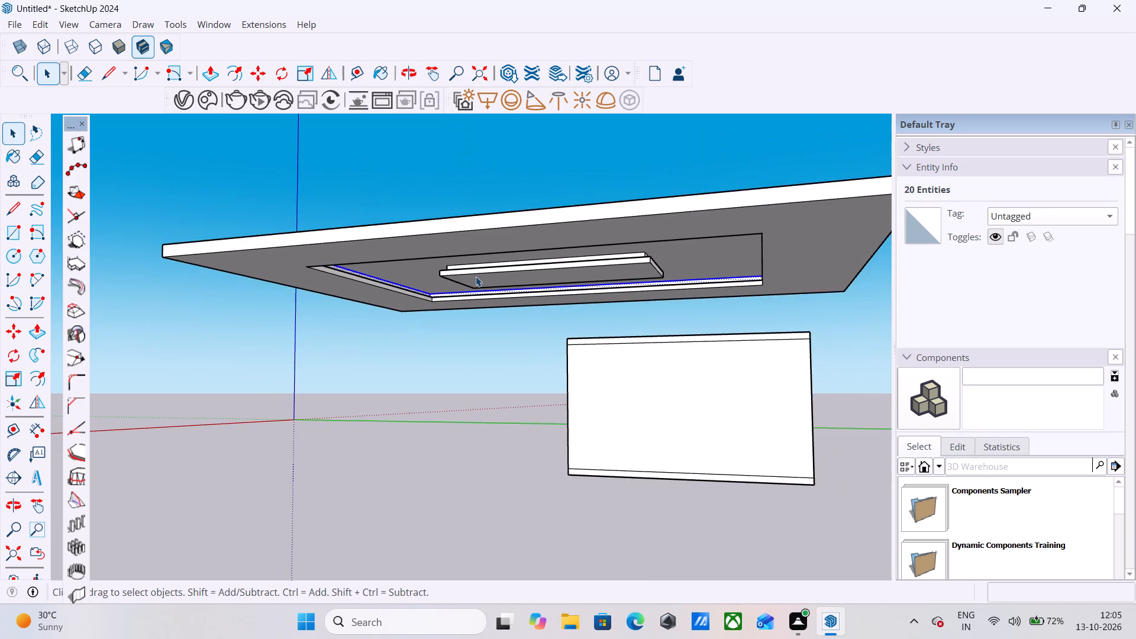
middle_drag(472, 277, 46, 284)
scroll(442, 235, up, 17)
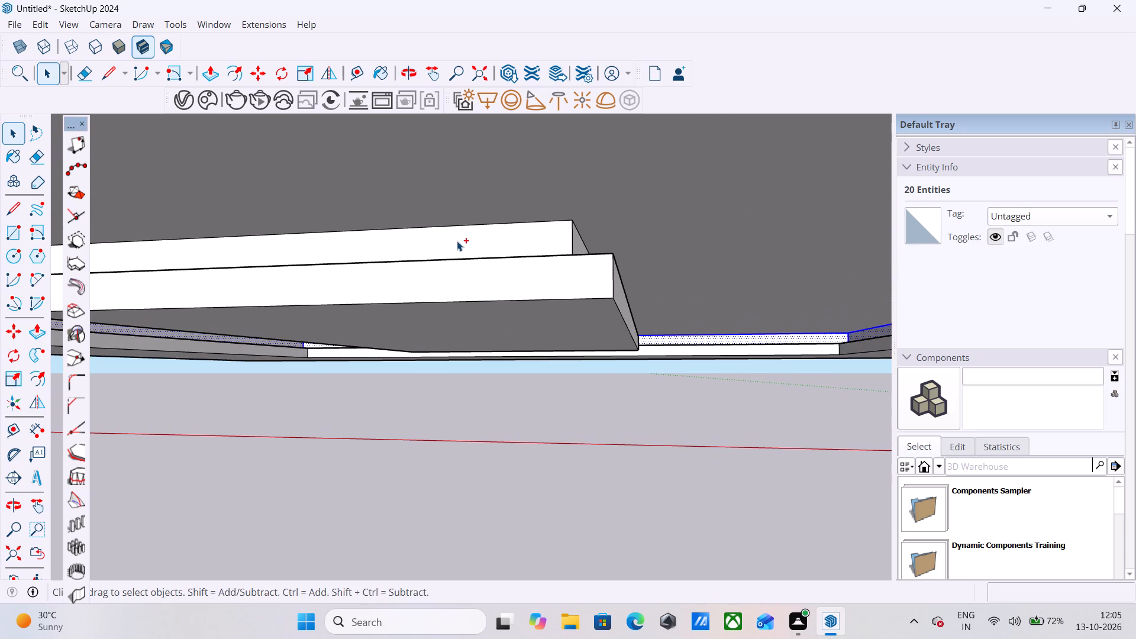
ctrl+double_click(457, 241)
scroll(474, 224, down, 5)
scroll(598, 266, down, 4)
middle_drag(661, 279, 494, 256)
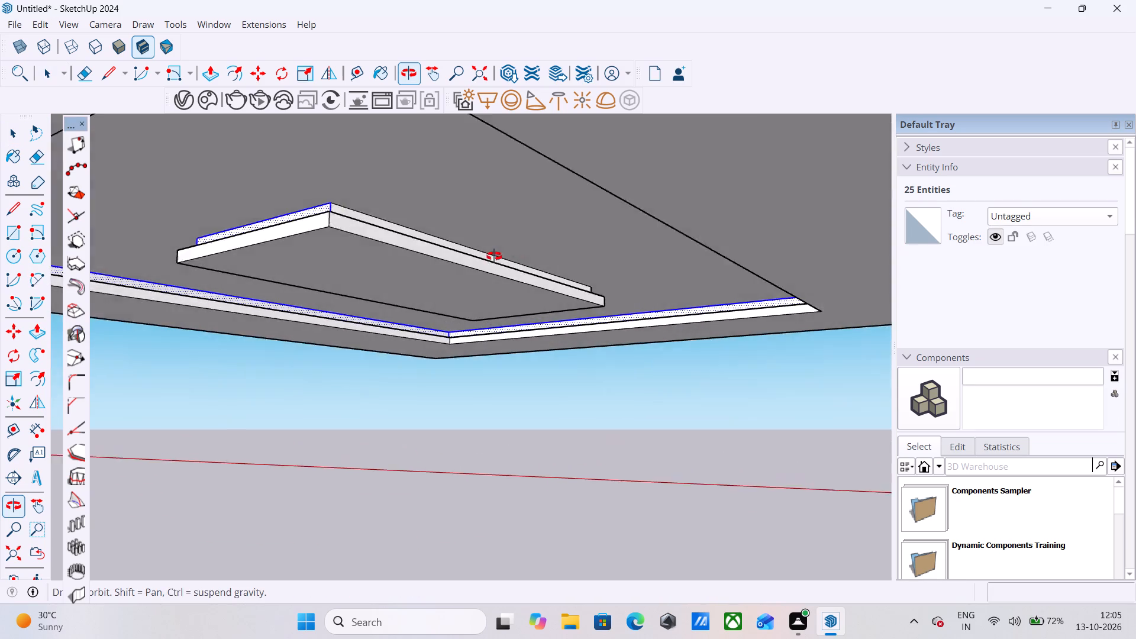
middle_drag(494, 256, 447, 272)
scroll(436, 272, up, 10)
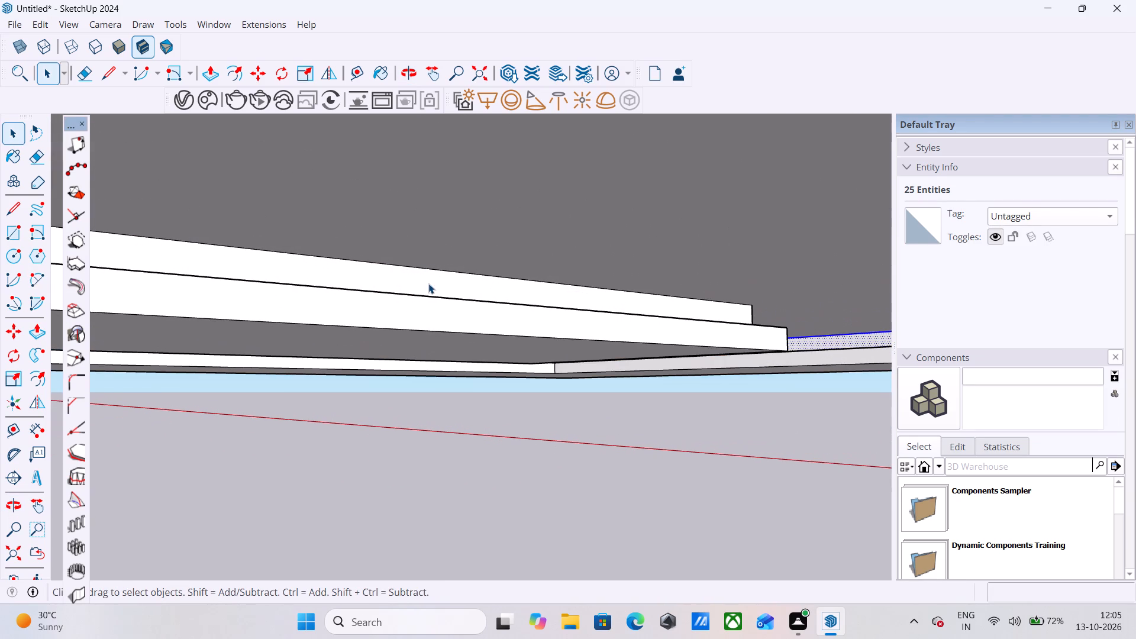
ctrl+double_click(428, 283)
Add the upper strips of the central panel's remaining two sides to the selection and make all eight strips one group.
scroll(463, 242, down, 18)
scroll(632, 277, up, 1)
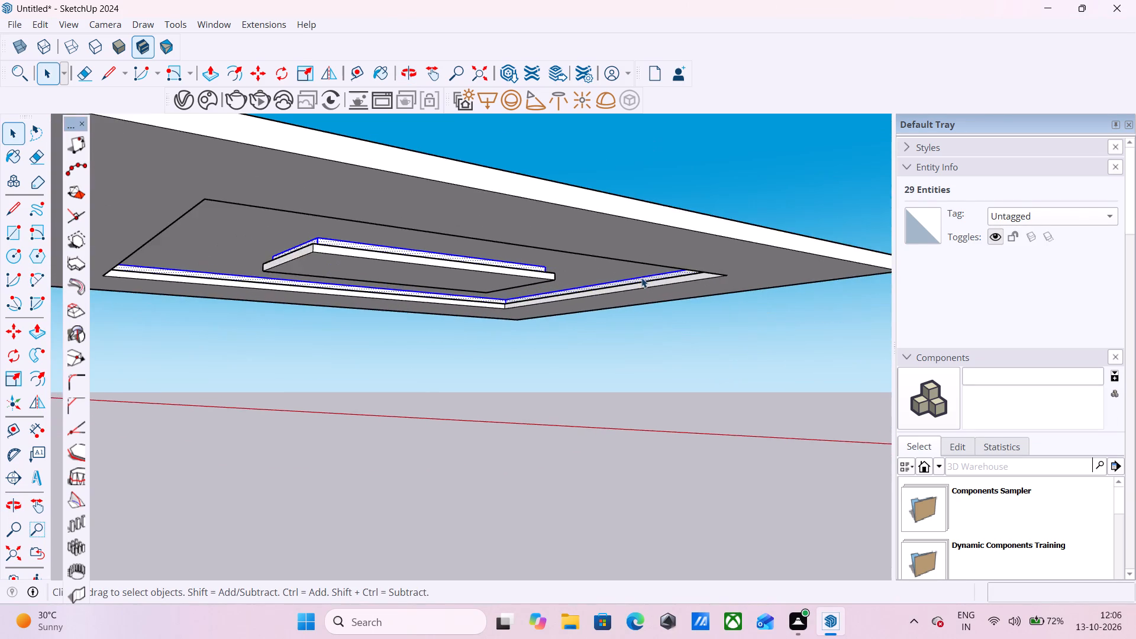
middle_drag(525, 256, 96, 235)
middle_drag(475, 258, 324, 251)
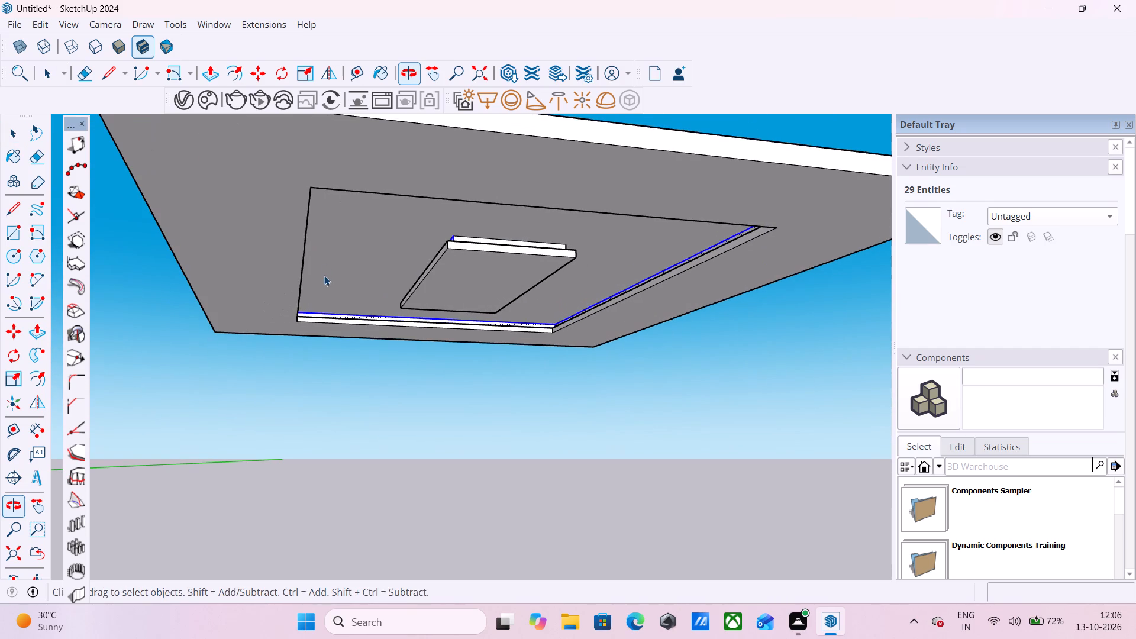
middle_click(324, 276)
middle_drag(446, 277, 431, 321)
scroll(508, 259, up, 13)
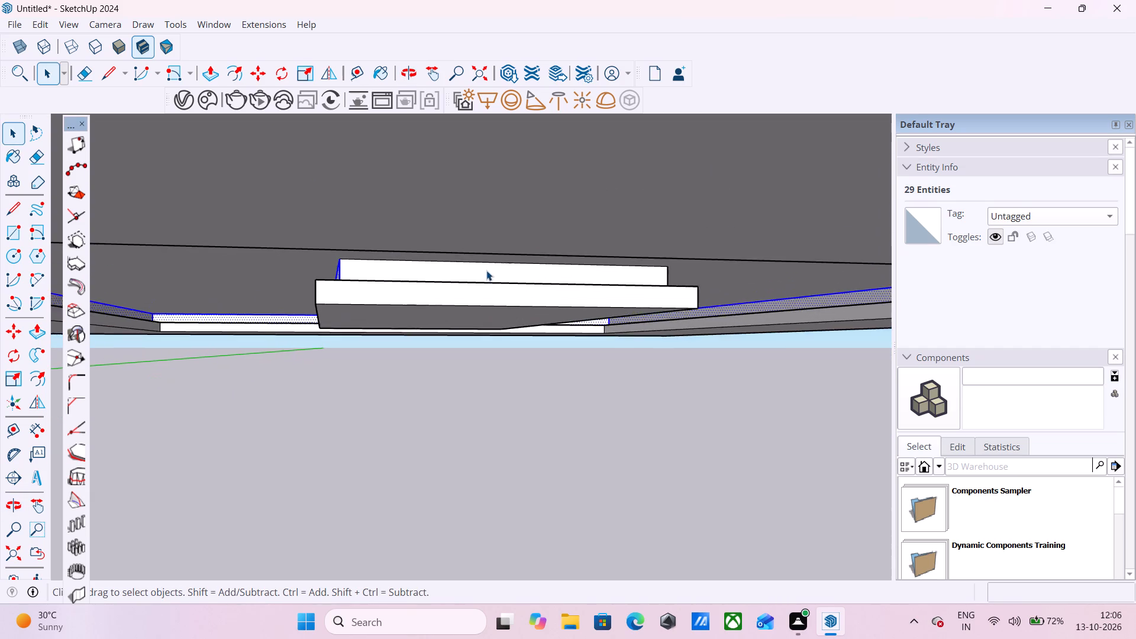
scroll(486, 270, up, 3)
ctrl+double_click(486, 270)
scroll(482, 257, down, 16)
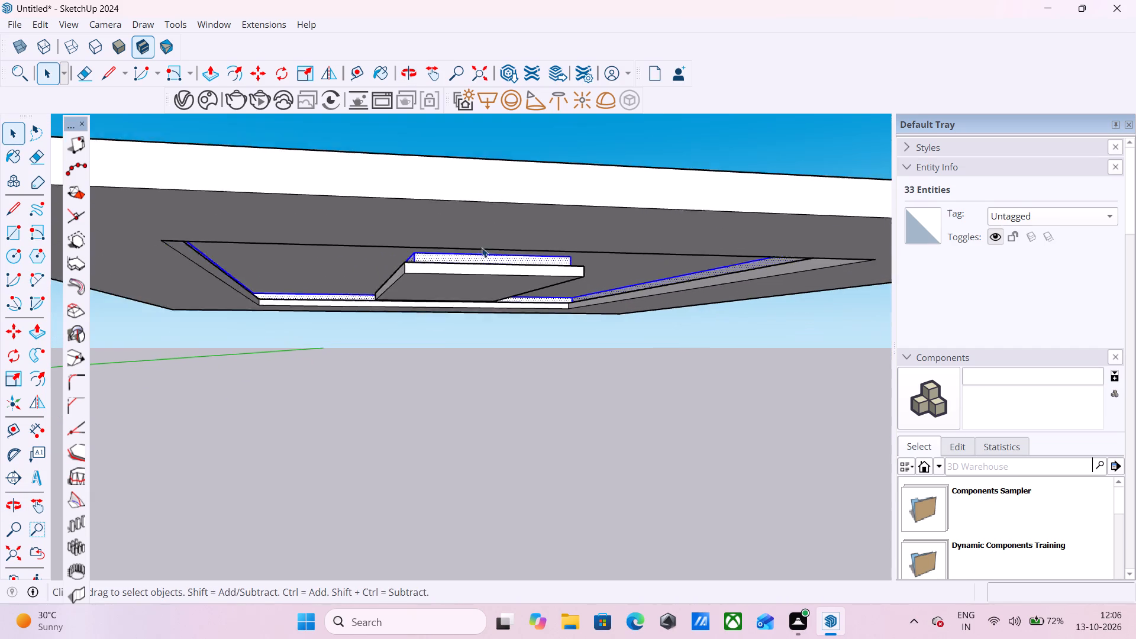
scroll(482, 247, down, 2)
scroll(353, 227, up, 1)
middle_drag(490, 280, 430, 260)
middle_drag(406, 256, 190, 269)
middle_drag(179, 267, 162, 264)
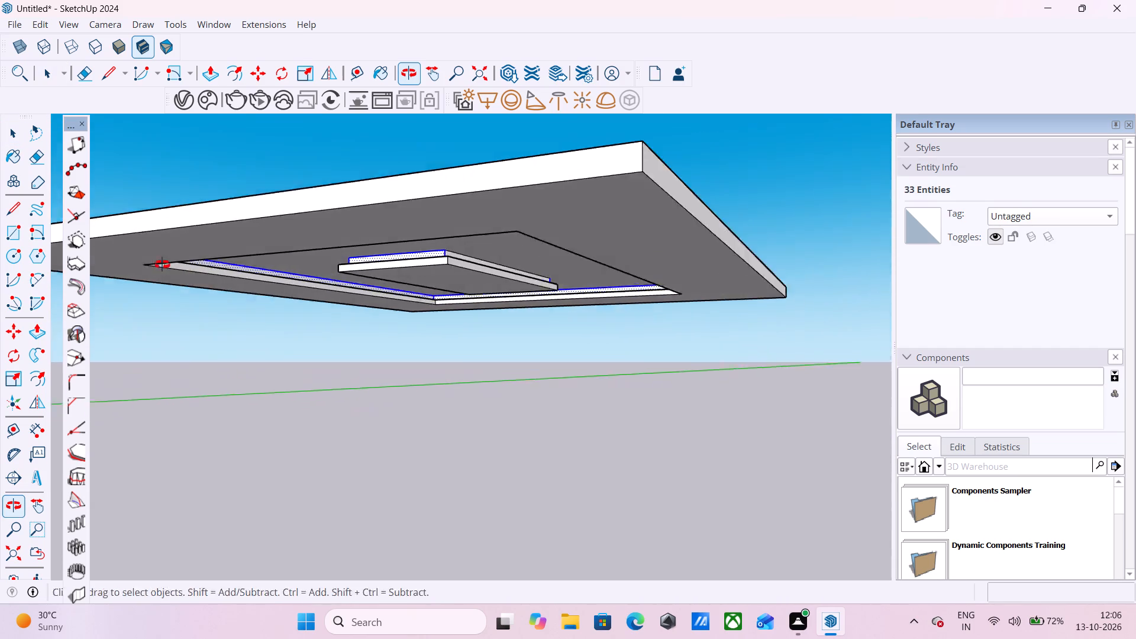
middle_drag(162, 264, 144, 260)
scroll(515, 263, up, 18)
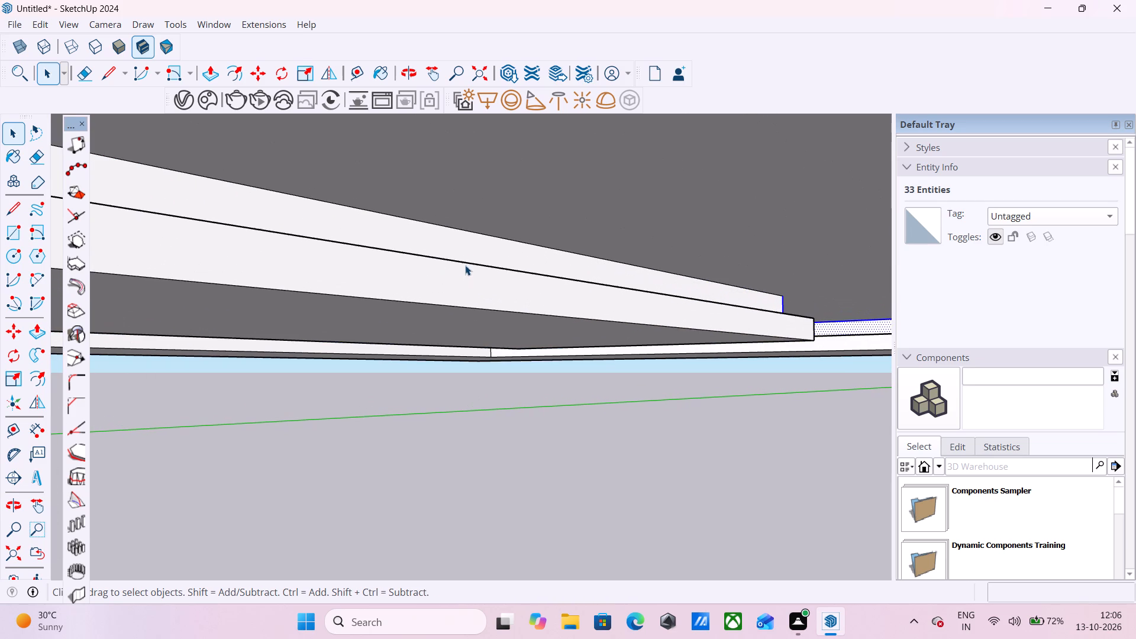
ctrl+double_click(462, 246)
scroll(459, 247, down, 17)
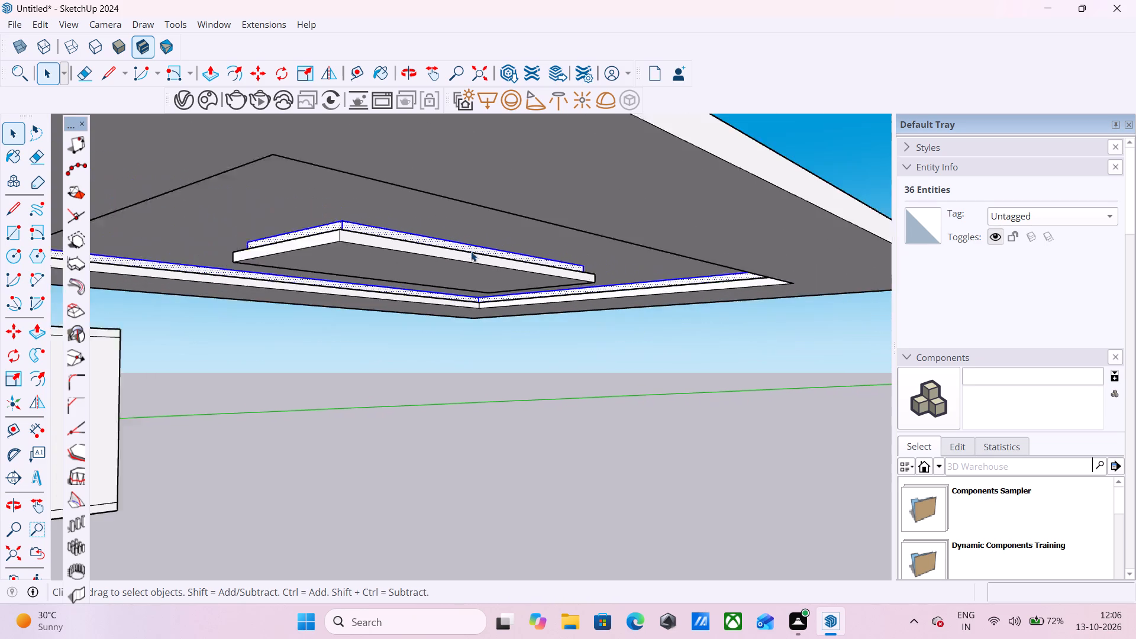
scroll(471, 251, down, 1)
middle_drag(667, 285, 393, 292)
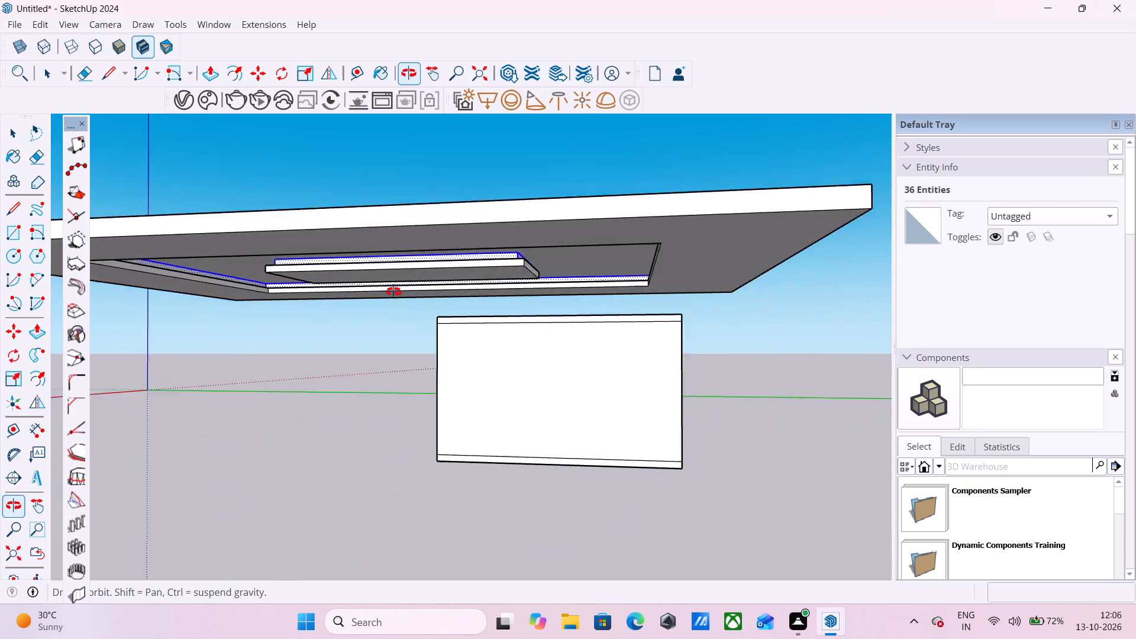
middle_drag(393, 292, 421, 275)
scroll(428, 267, up, 12)
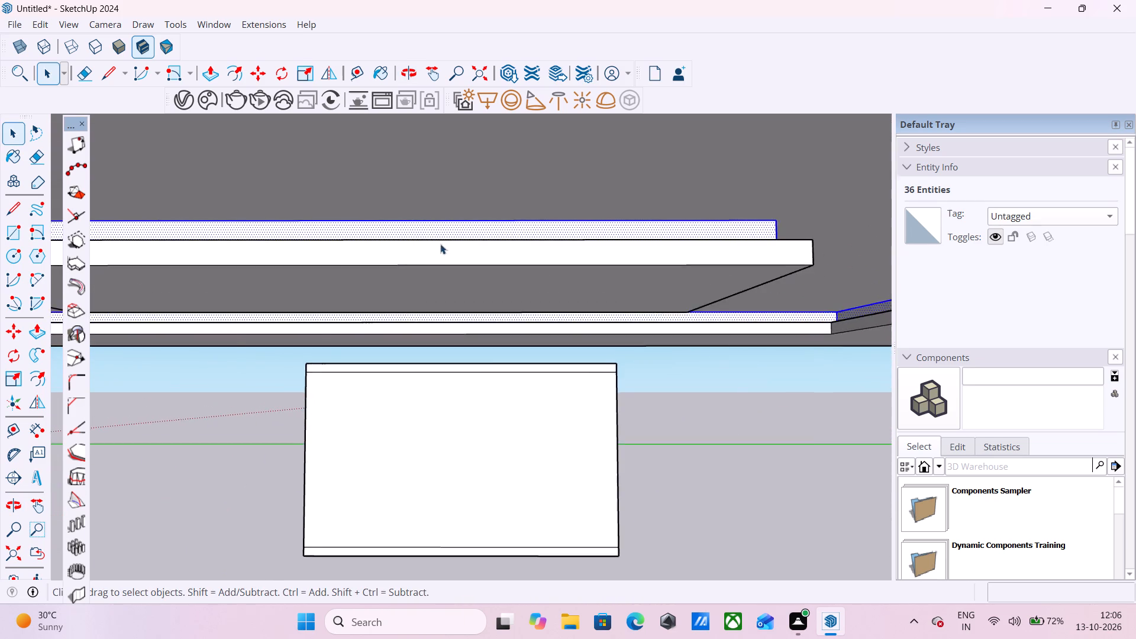
scroll(440, 244, up, 10)
right_click(423, 205)
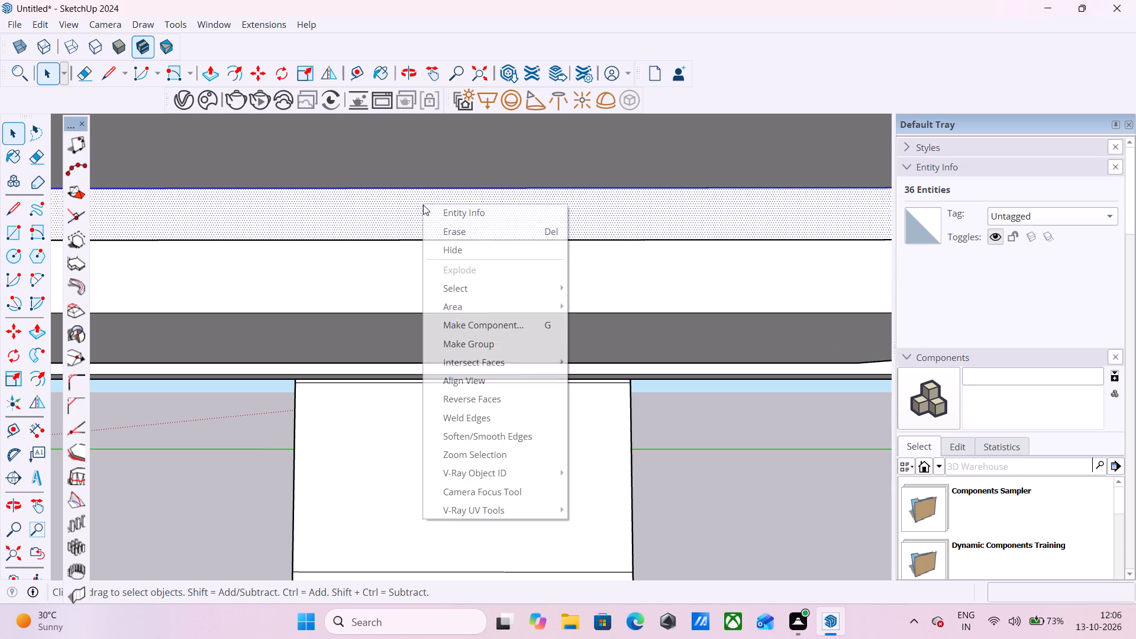
click(479, 344)
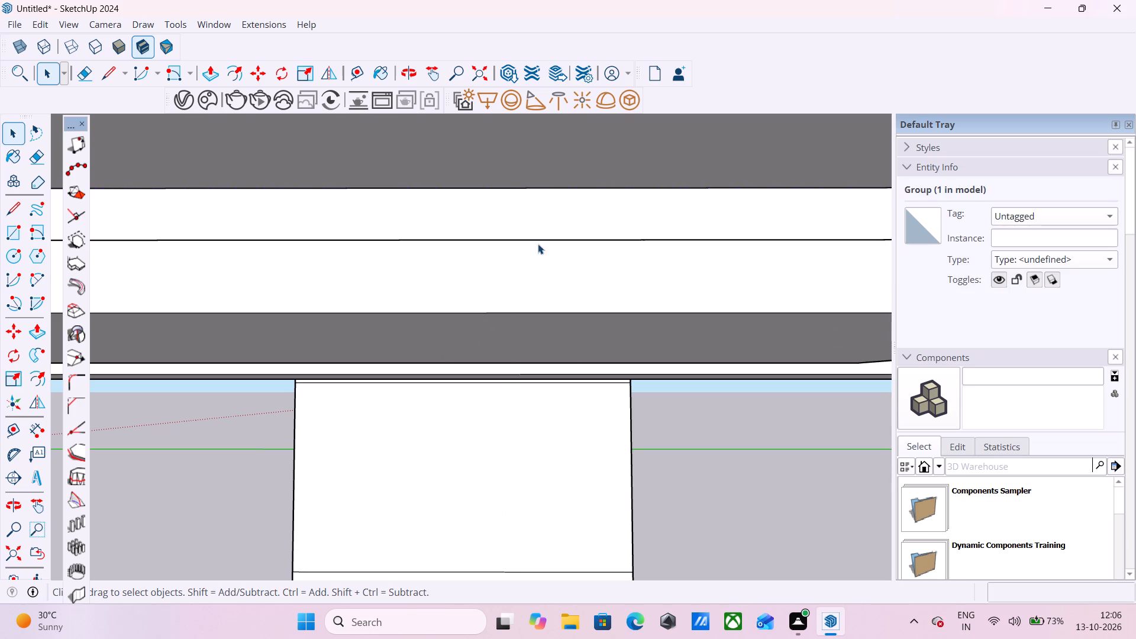
Convert the grouped cove strips into a V-Ray mesh light.
click(629, 103)
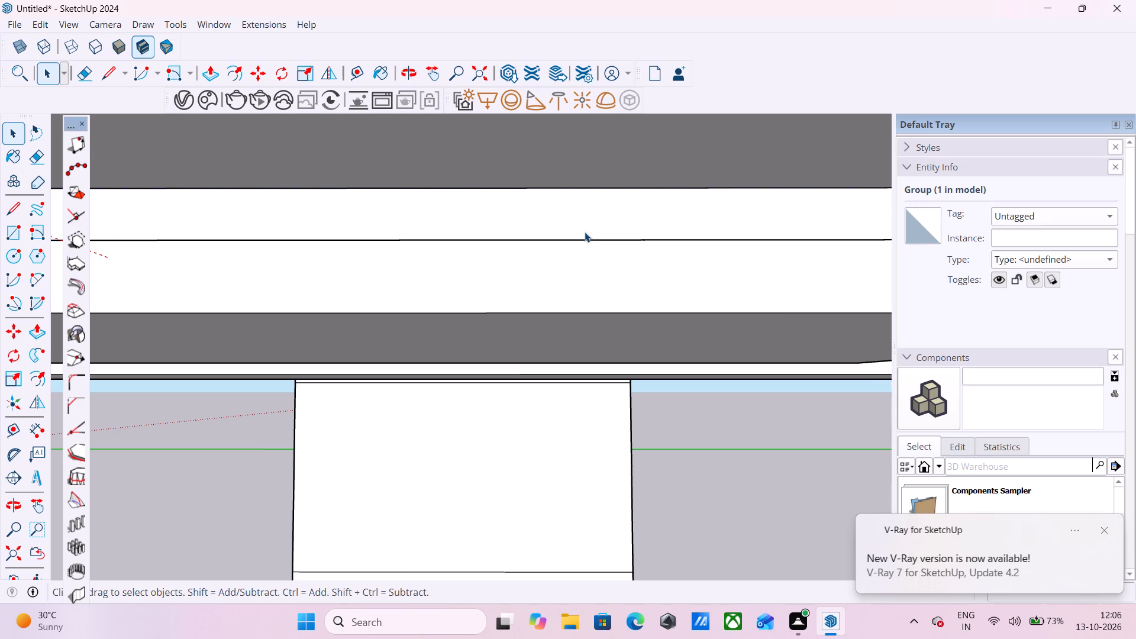
Examine the mesh light around the recess and central panel from below, clearing the selection to see it plainly.
scroll(585, 234, down, 10)
scroll(562, 272, down, 13)
middle_drag(576, 247, 582, 223)
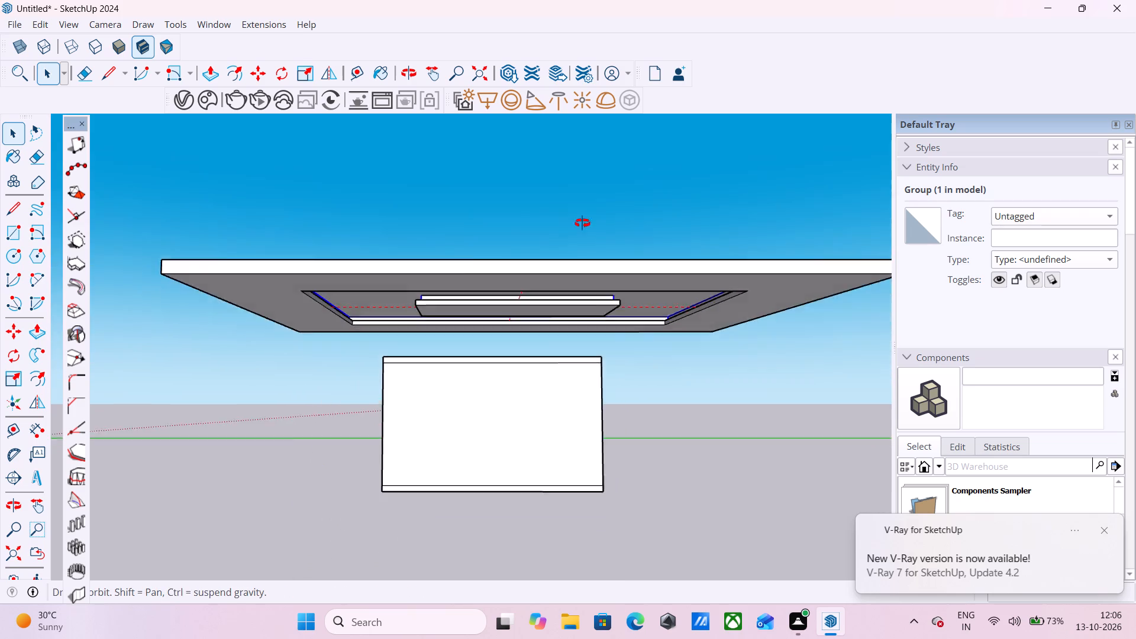
middle_drag(582, 223, 595, 280)
middle_drag(602, 253, 624, 188)
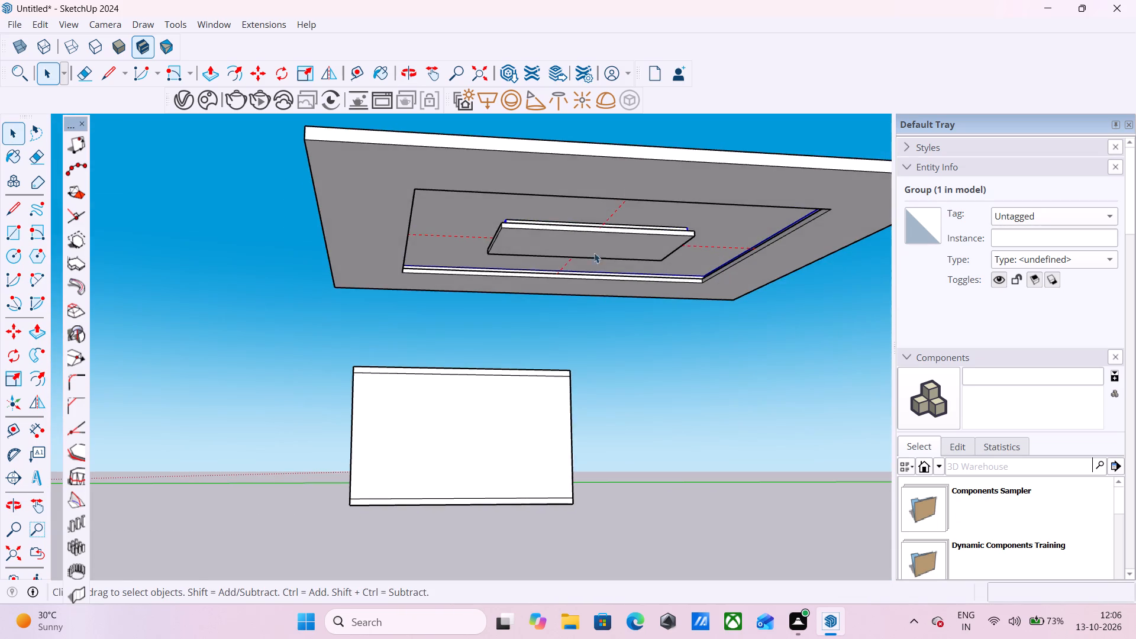
scroll(594, 253, down, 5)
middle_drag(577, 290, 608, 195)
scroll(643, 381, down, 5)
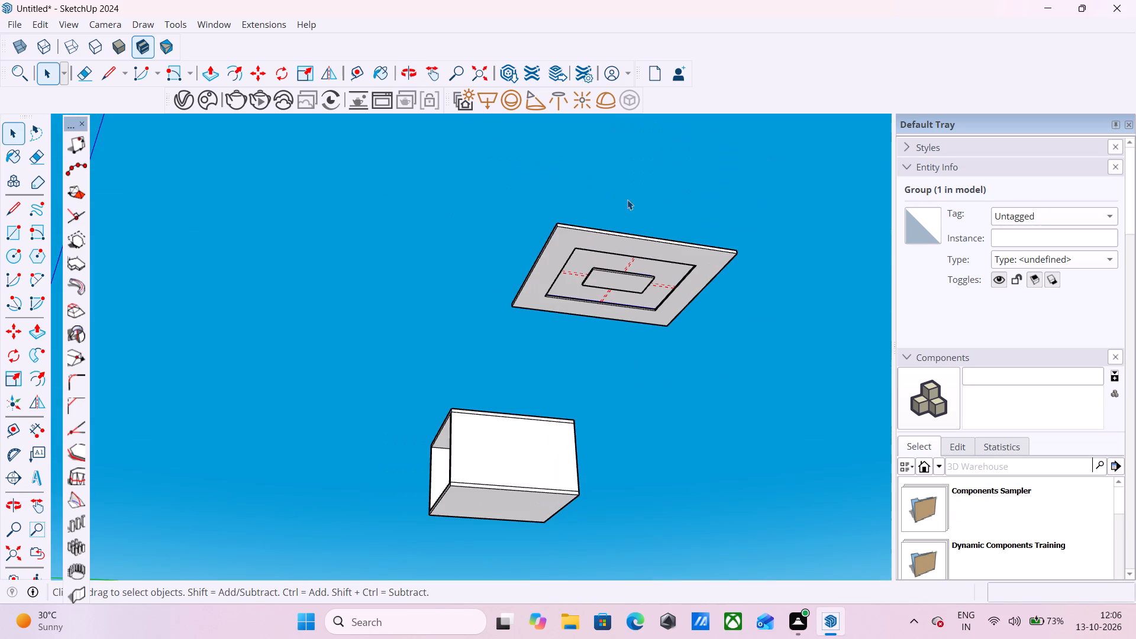
scroll(626, 212, up, 6)
scroll(609, 268, up, 11)
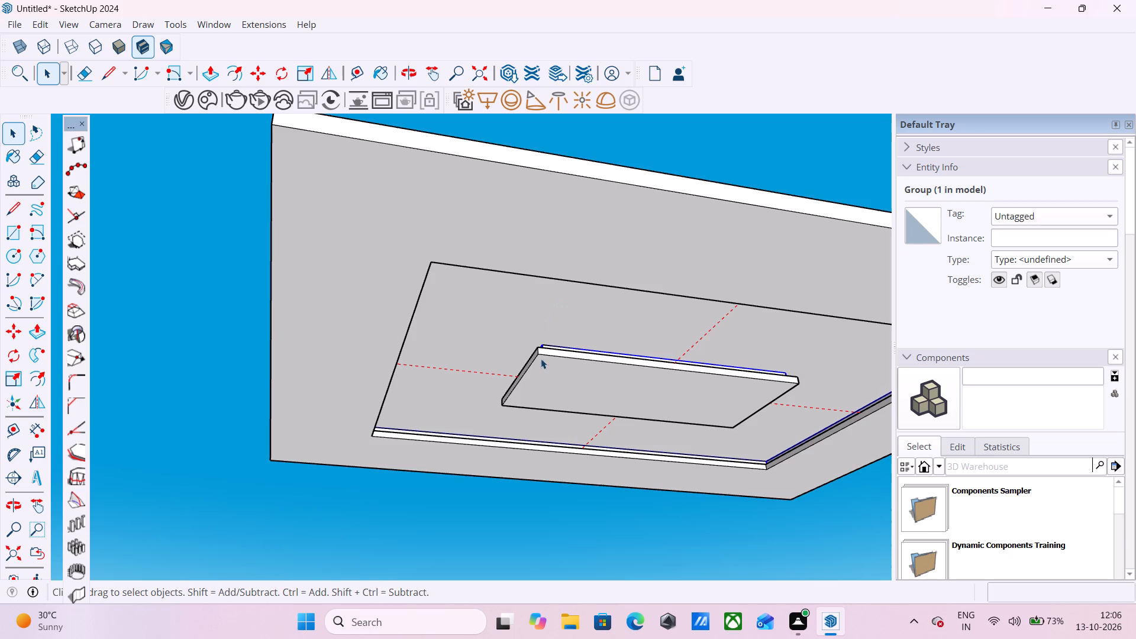
click(579, 508)
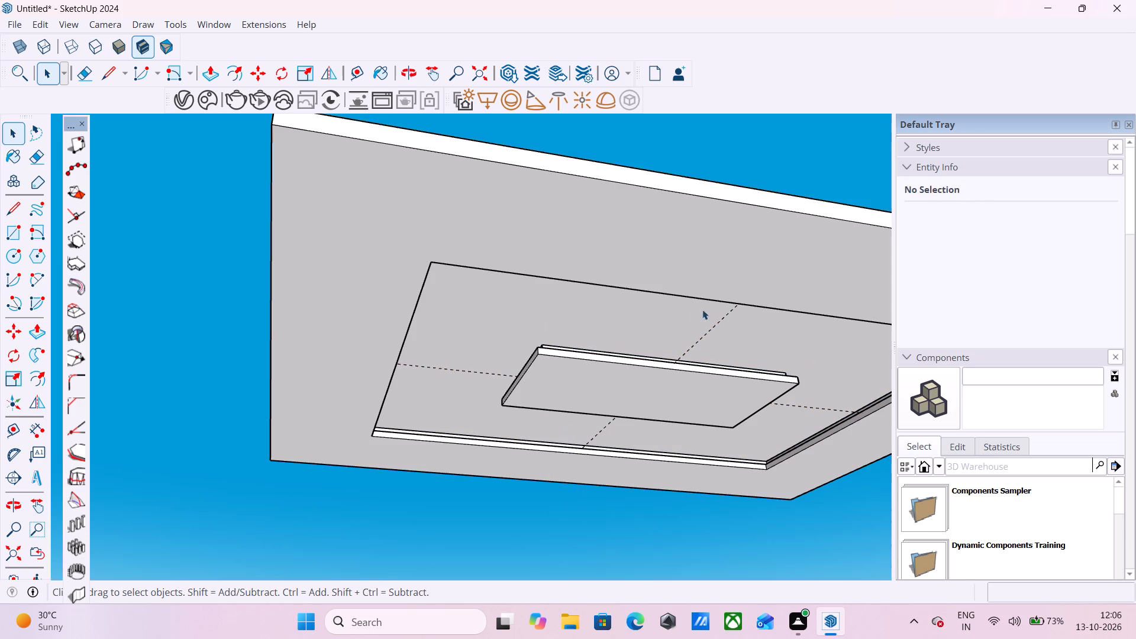
scroll(748, 322, up, 8)
scroll(632, 369, up, 4)
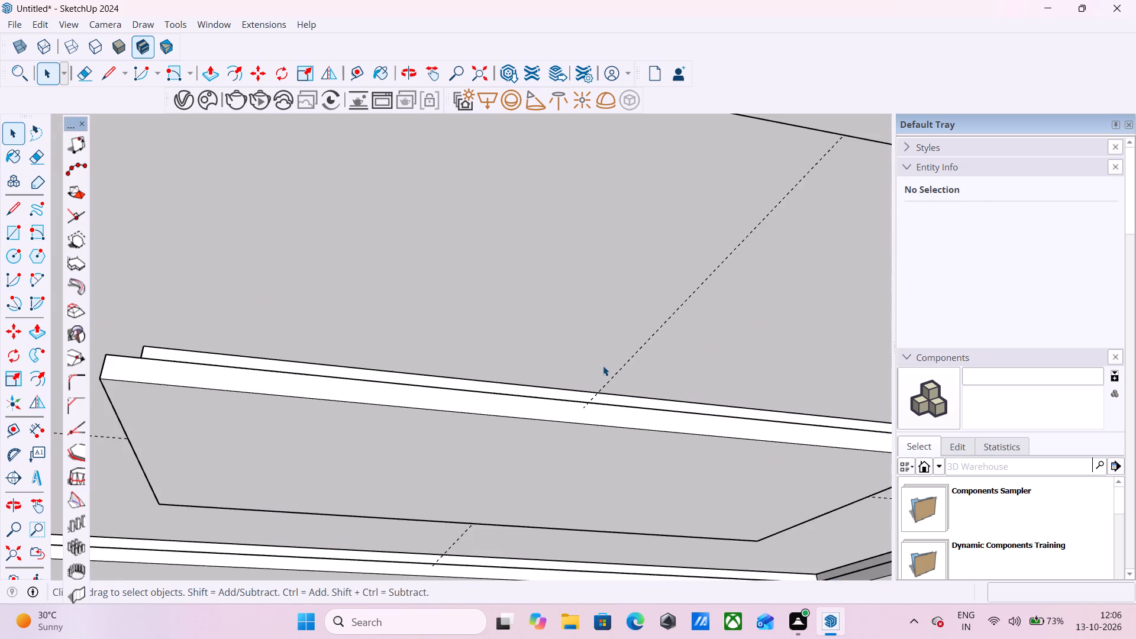
scroll(602, 366, up, 5)
scroll(619, 329, down, 13)
scroll(651, 327, down, 12)
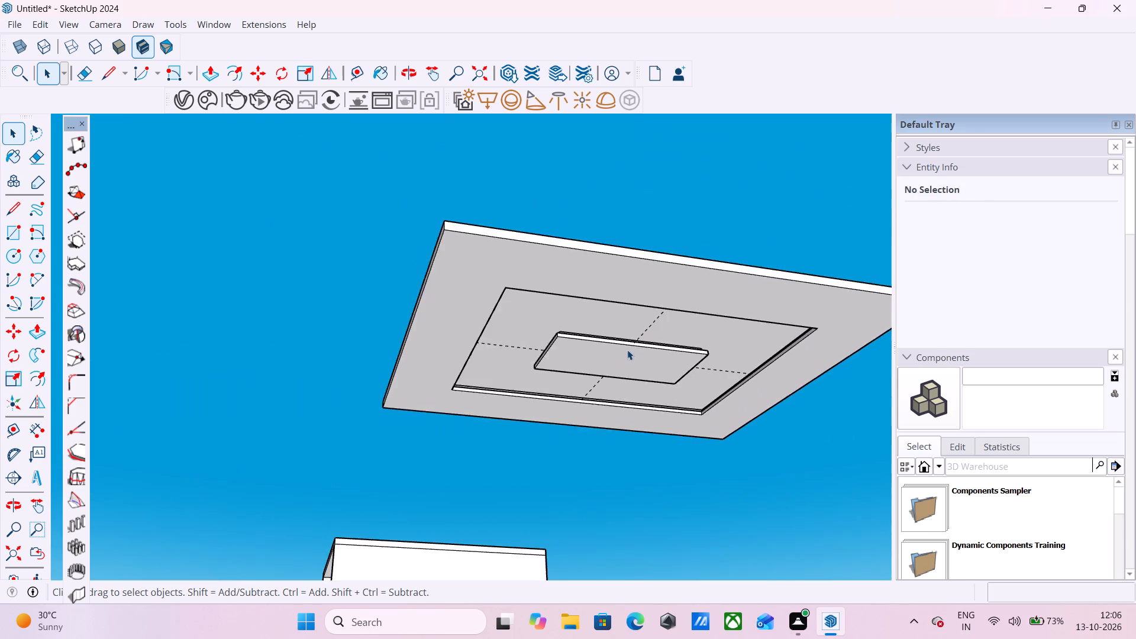
Examine the underside of the false ceiling, including its recess and central panel, from directly below.
scroll(620, 350, down, 4)
scroll(595, 312, up, 1)
middle_drag(609, 285, 661, 230)
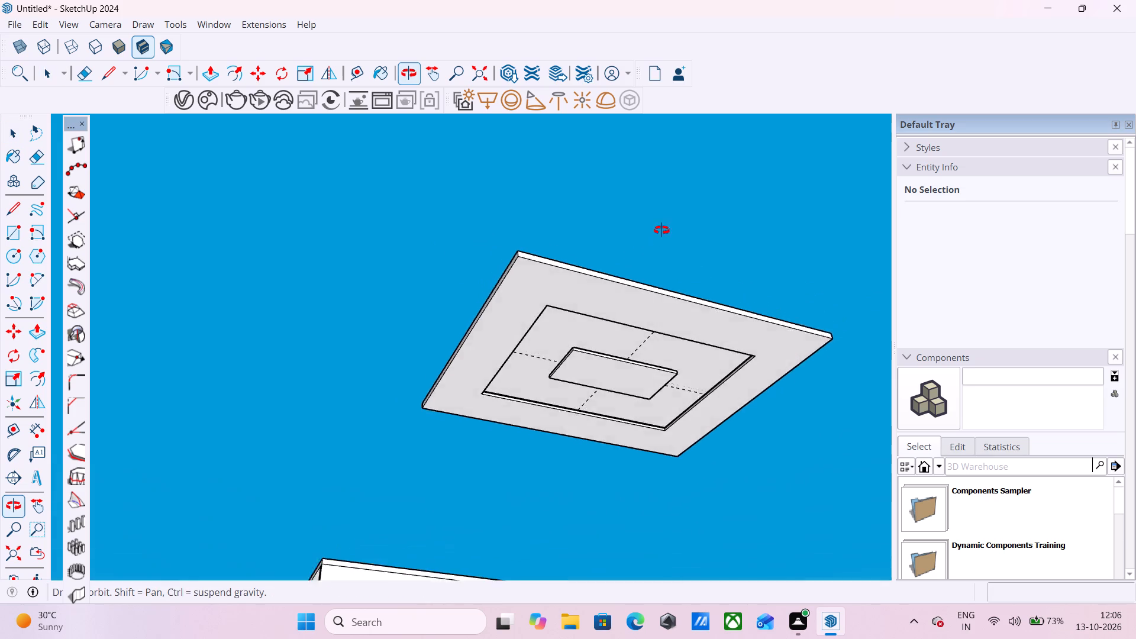
middle_drag(661, 230, 947, 188)
middle_drag(477, 349, 507, 298)
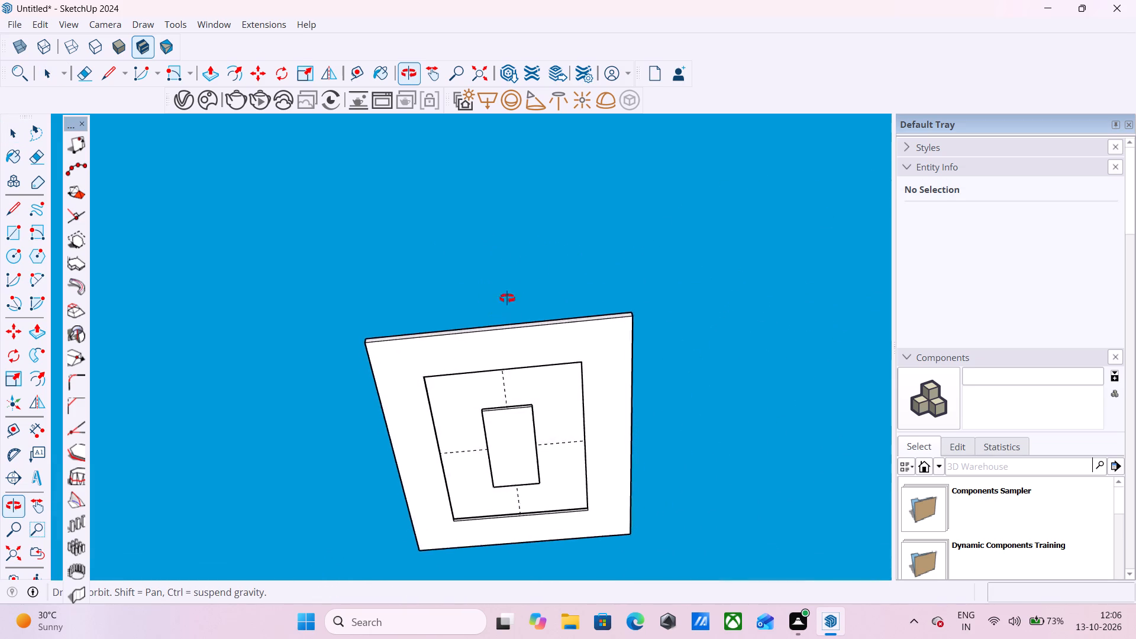
middle_drag(507, 298, 553, 262)
scroll(553, 262, up, 1)
scroll(517, 277, down, 5)
middle_drag(508, 386, 506, 370)
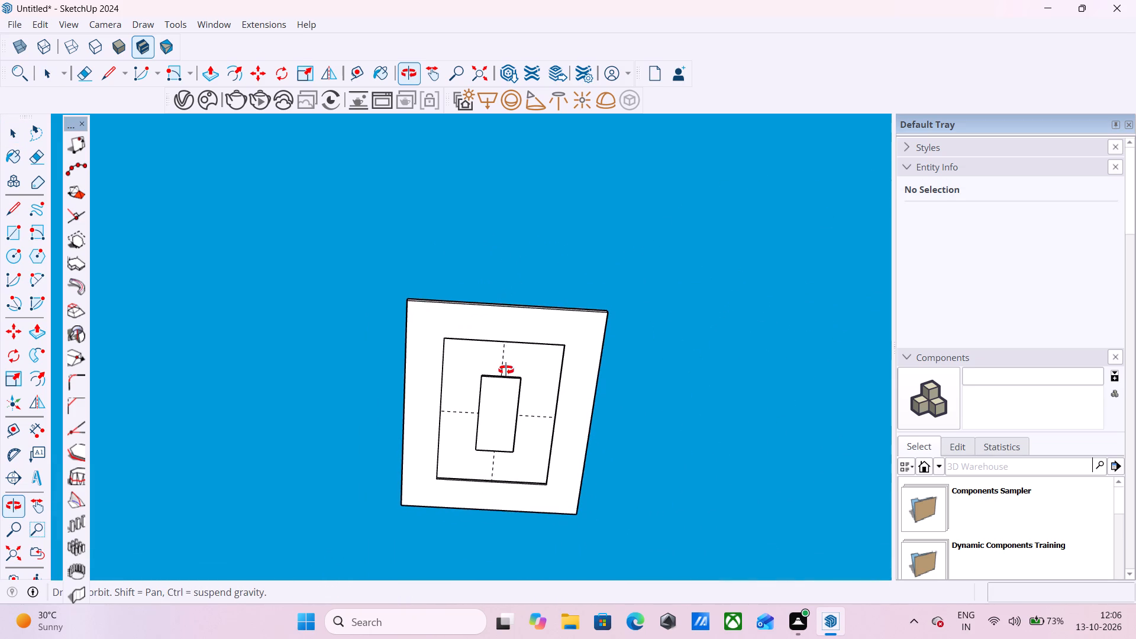
middle_drag(506, 370, 536, 359)
scroll(486, 360, up, 1)
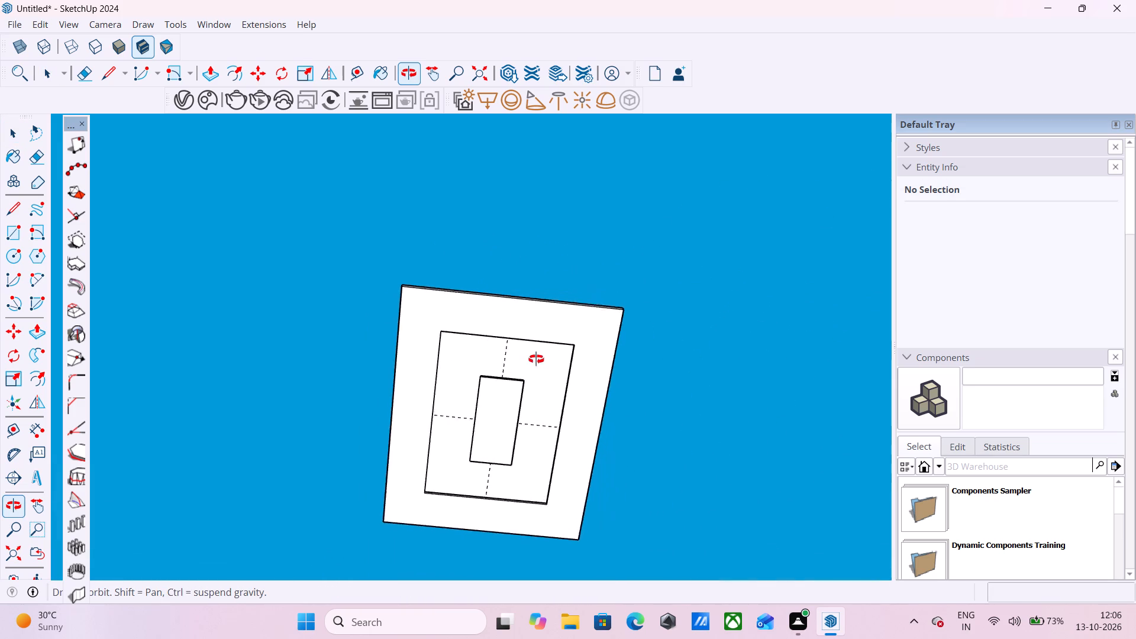
middle_drag(536, 359, 495, 333)
middle_drag(490, 310, 490, 290)
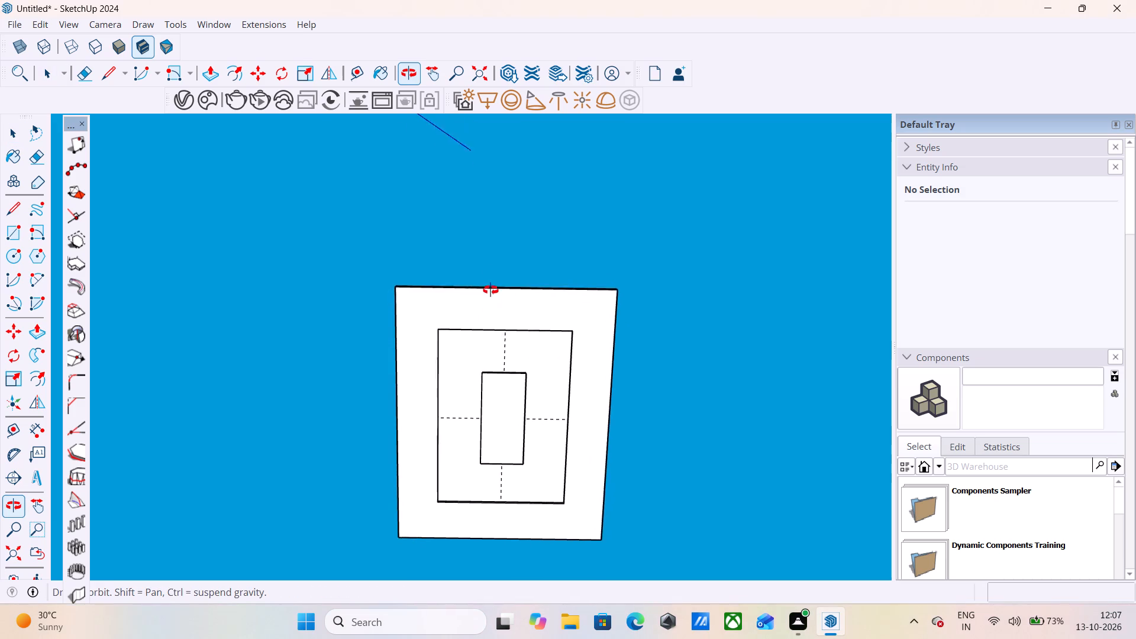
middle_drag(490, 290, 464, 264)
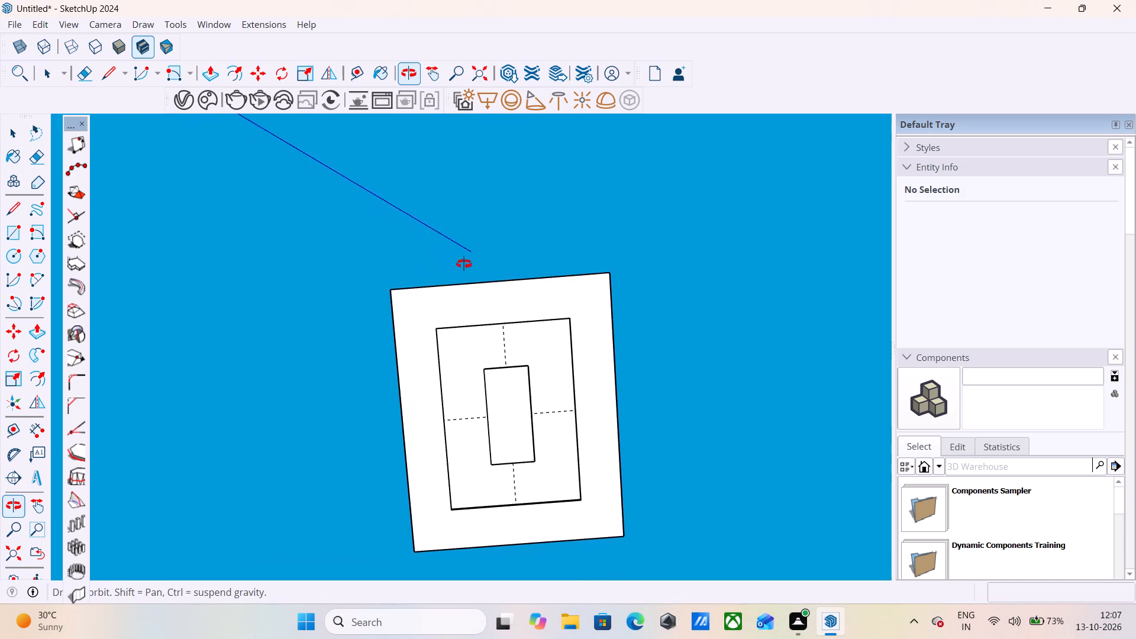
middle_drag(464, 264, 462, 275)
middle_drag(462, 275, 463, 235)
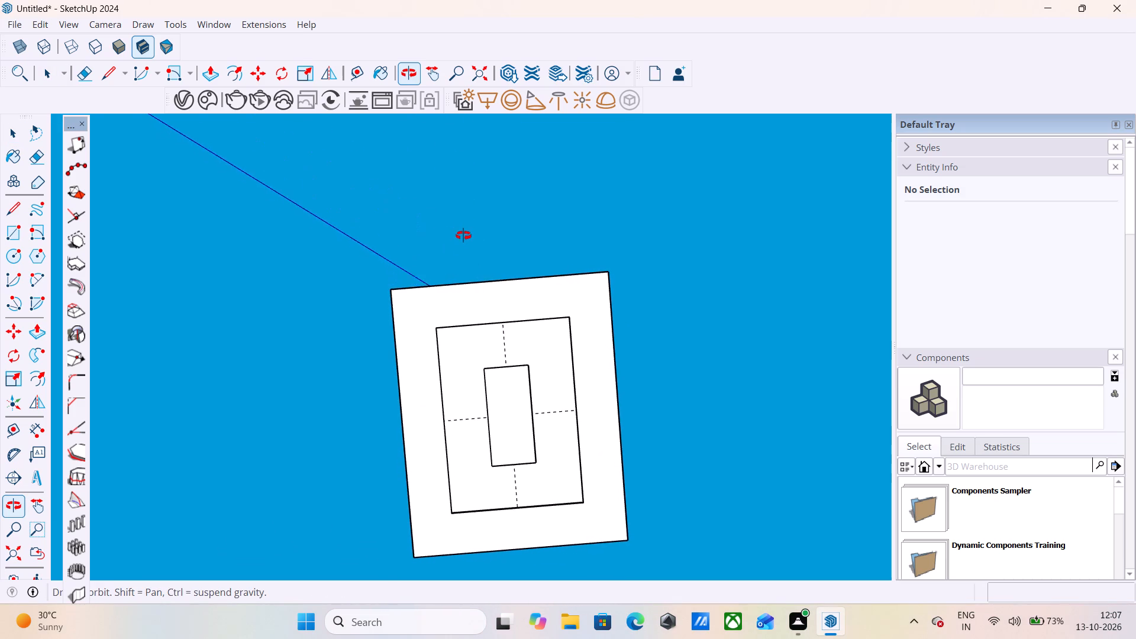
middle_drag(463, 235, 462, 247)
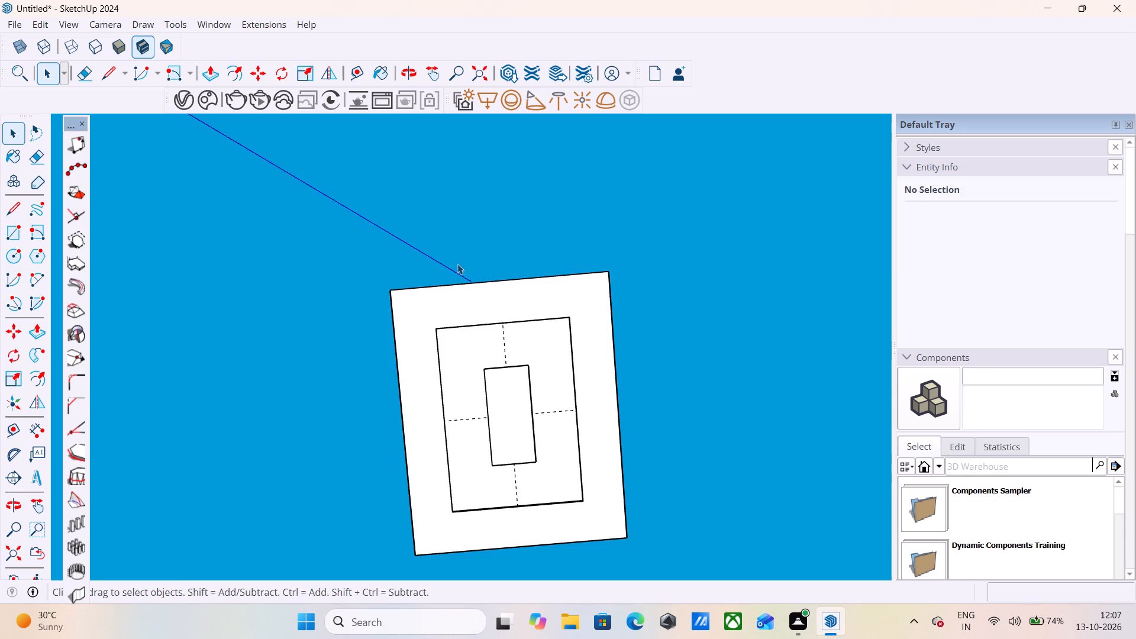
Select the entire false ceiling assembly and copy it into the room, snapping its lower front corner to the side wall's inner edge below the roof slab.
scroll(335, 213, down, 3)
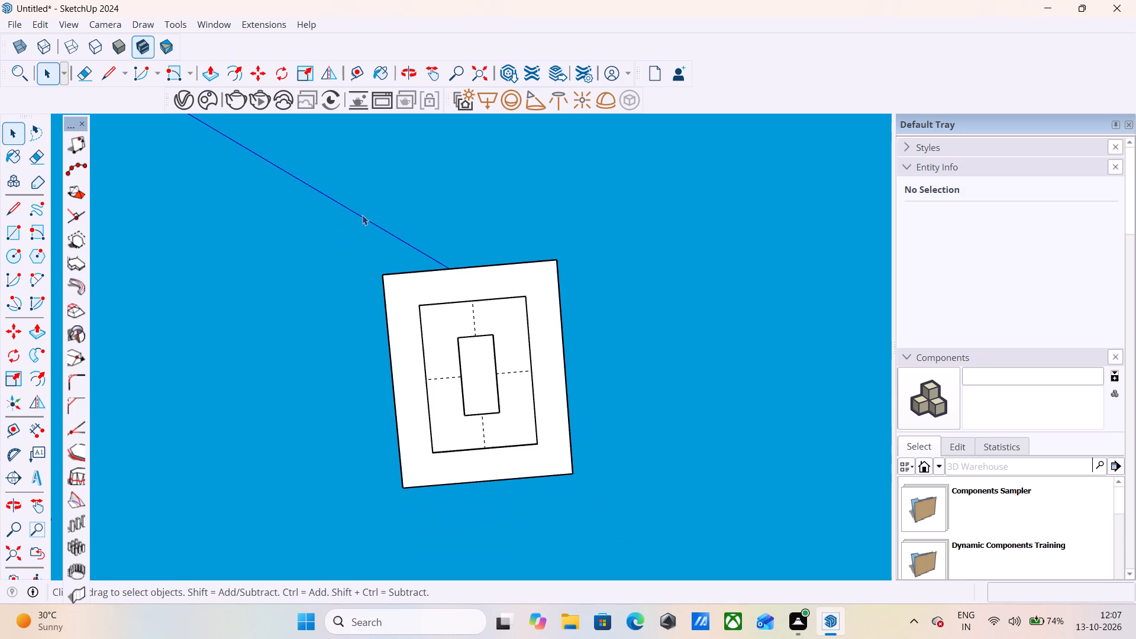
drag(317, 211, 659, 538)
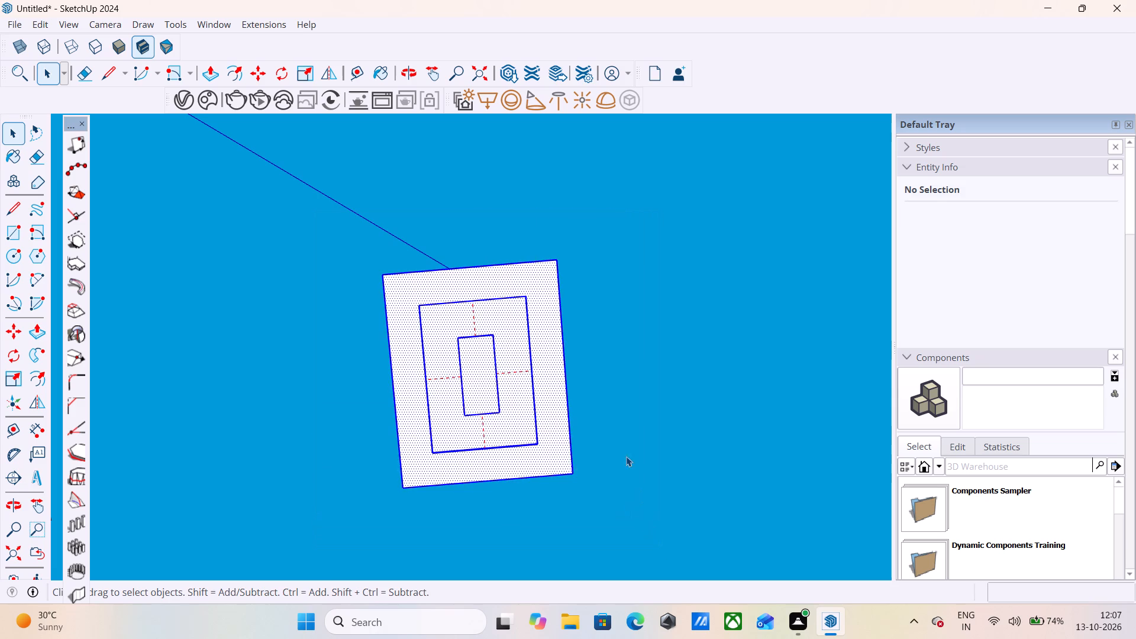
scroll(585, 267, down, 3)
middle_drag(605, 328, 609, 573)
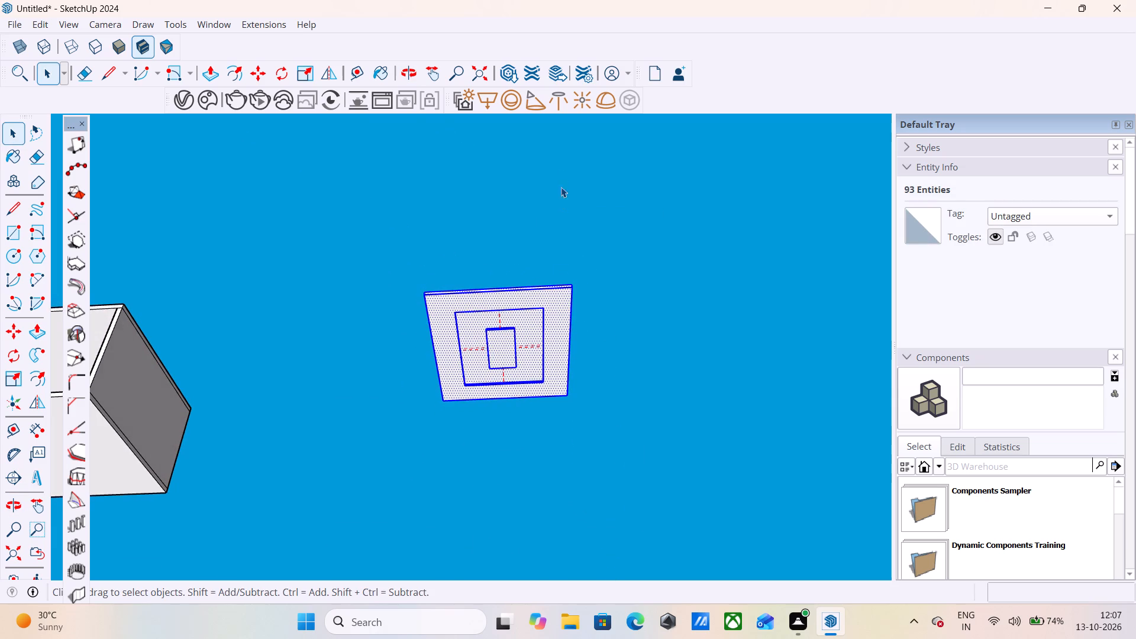
middle_click(591, 349)
scroll(591, 349, up, 1)
middle_click(591, 349)
middle_drag(600, 271, 650, 507)
scroll(650, 507, up, 1)
scroll(627, 334, down, 5)
key(m)
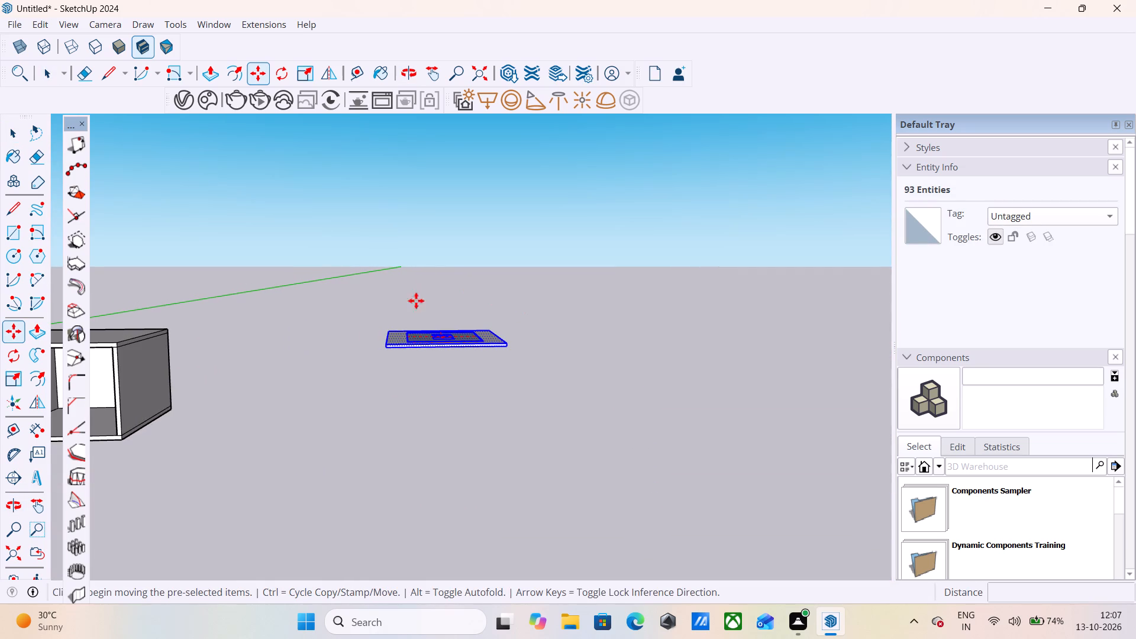
scroll(368, 343, up, 7)
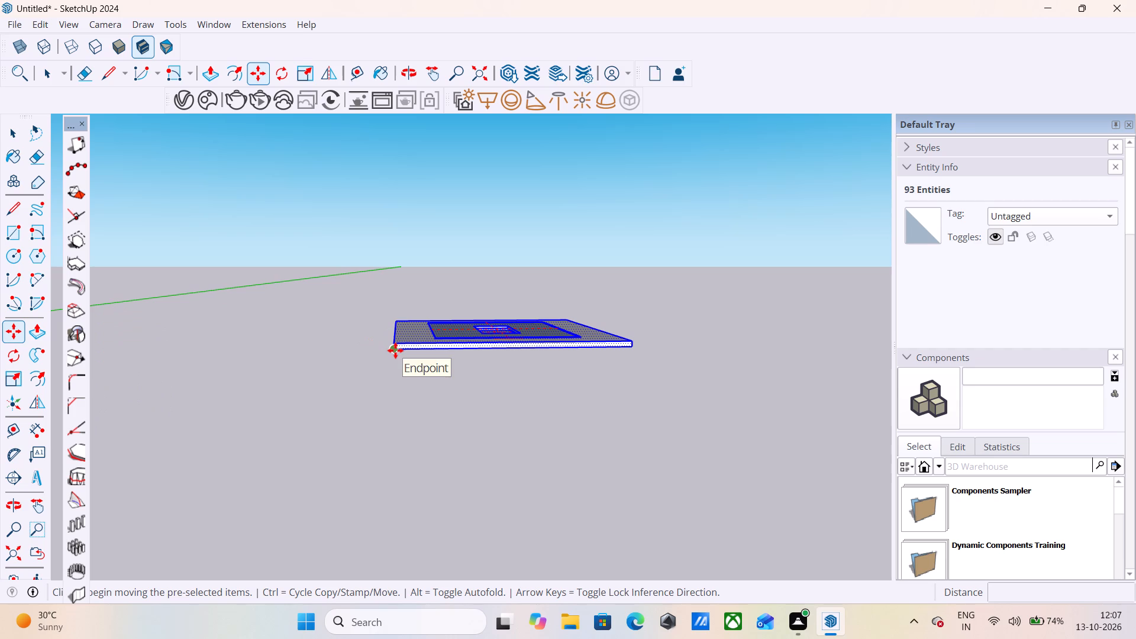
click(395, 350)
scroll(665, 267, down, 5)
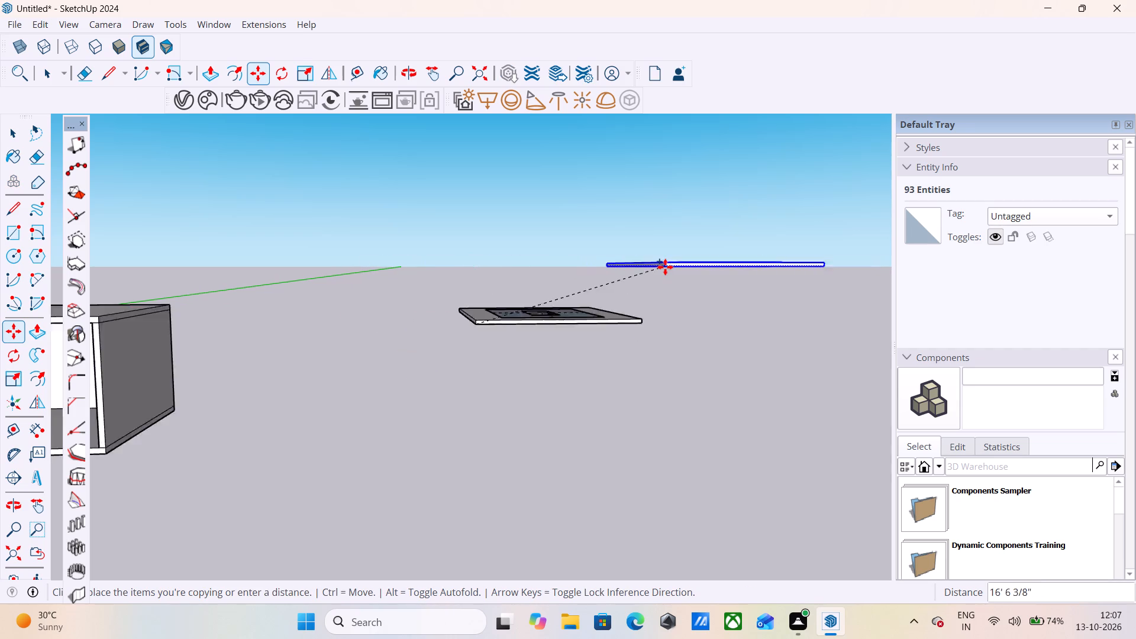
scroll(665, 267, down, 4)
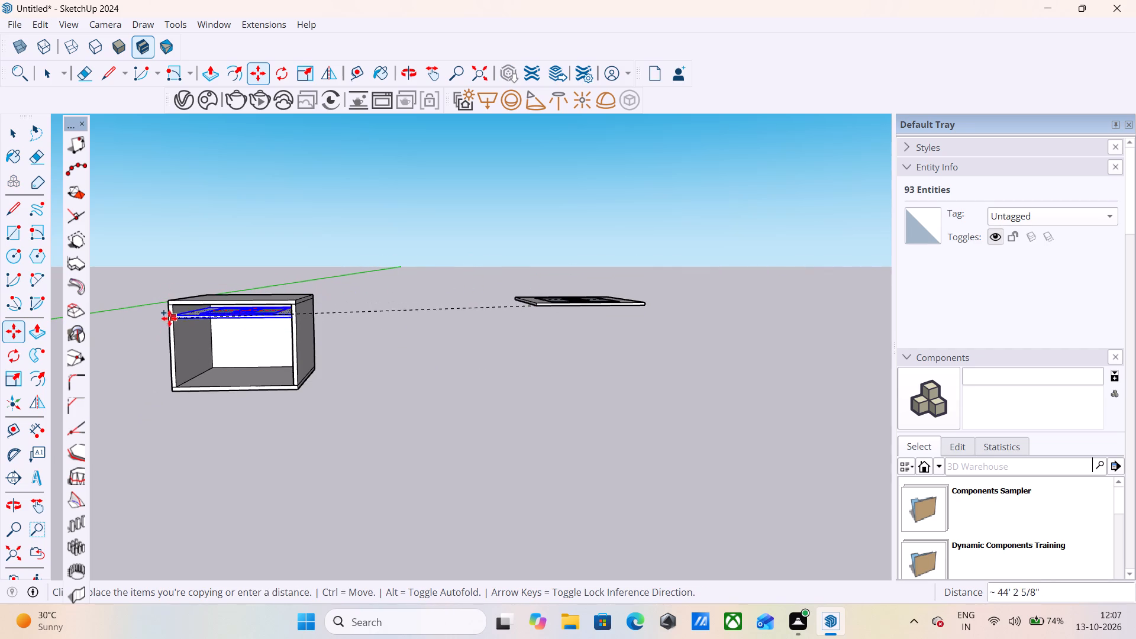
scroll(170, 315, up, 14)
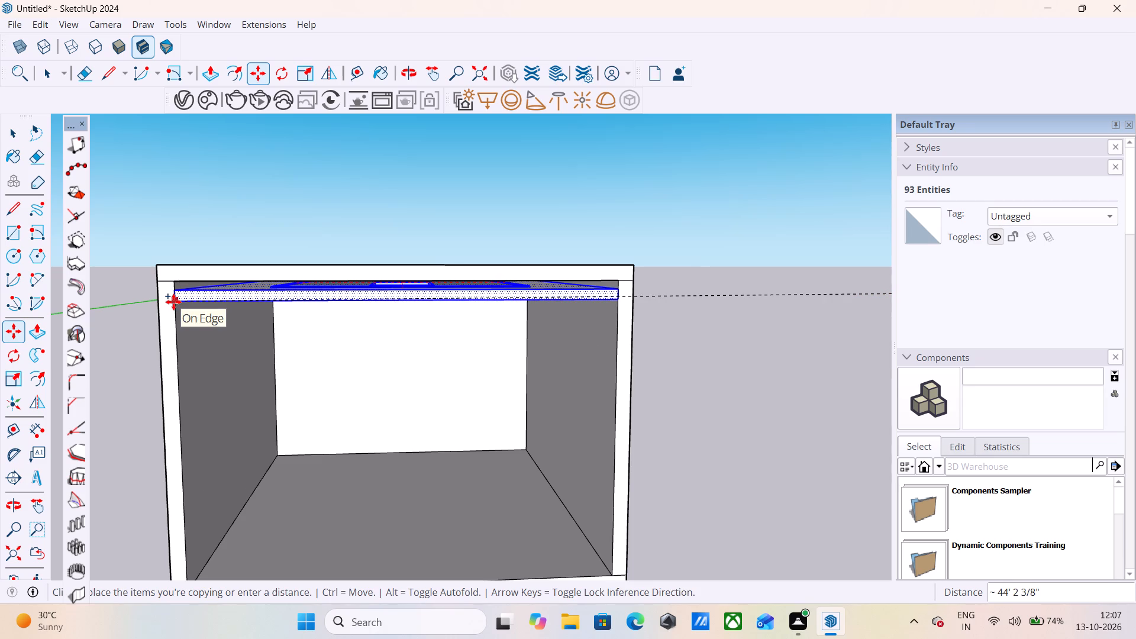
click(173, 302)
scroll(596, 251, up, 1)
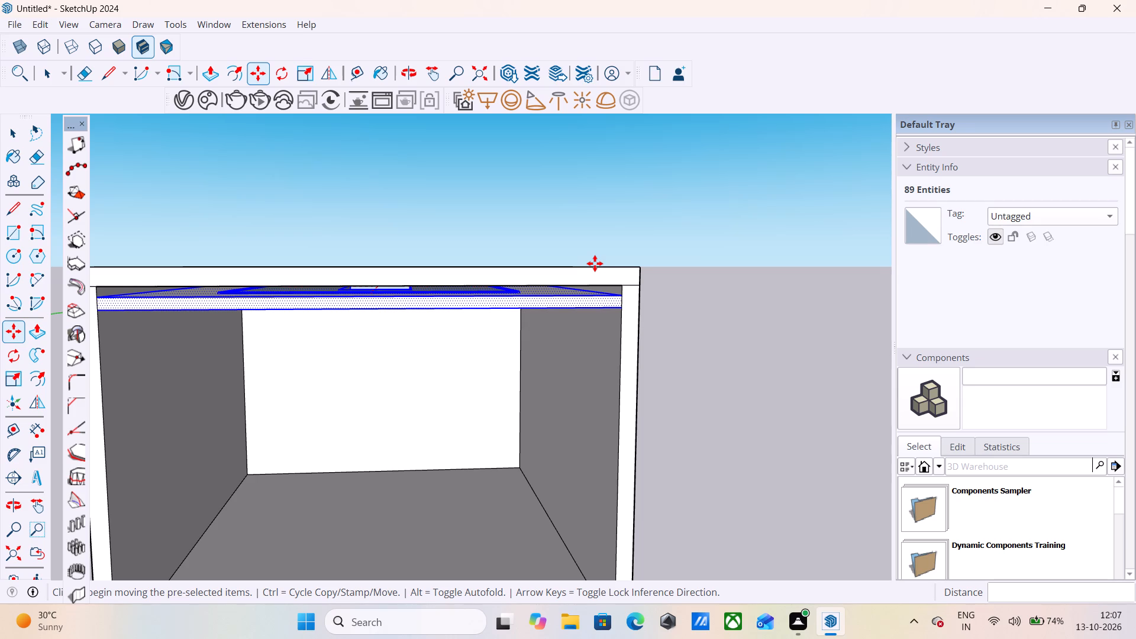
scroll(619, 222, down, 3)
key(space)
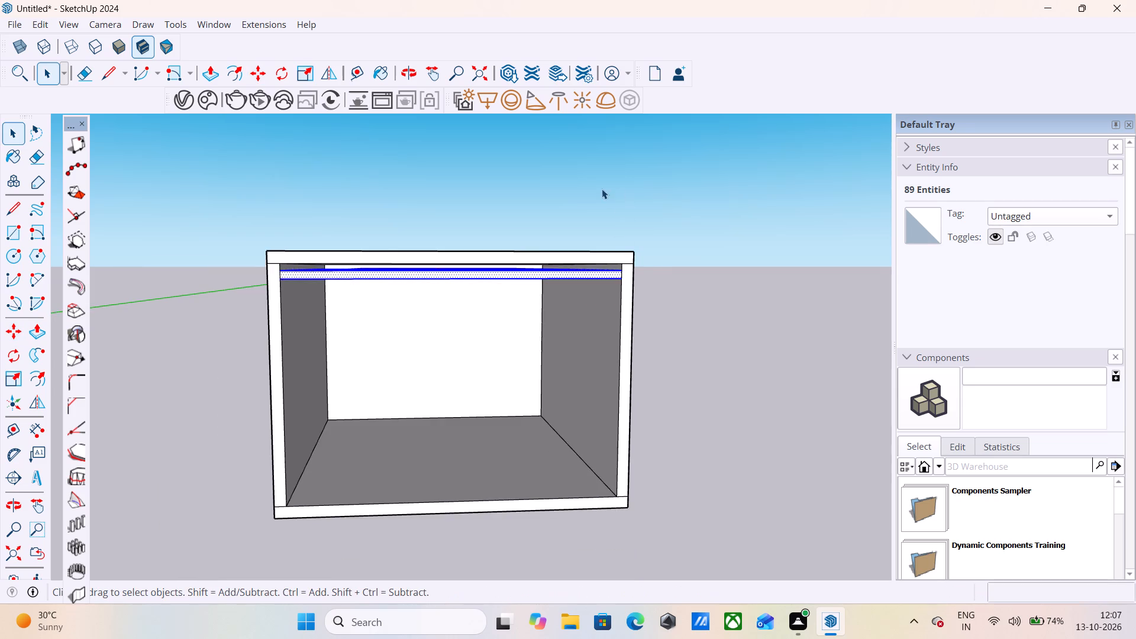
Clear the selection and examine how the copied false ceiling fits inside the room from below and through the open front.
scroll(660, 198, down, 4)
middle_drag(542, 414, 377, 306)
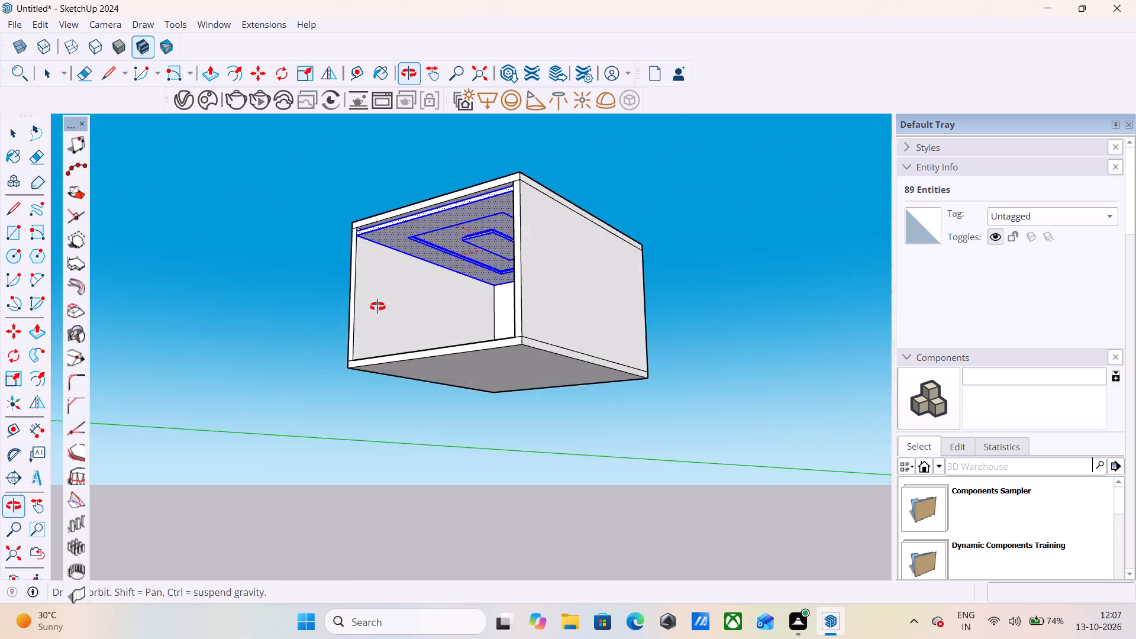
middle_drag(377, 306, 459, 295)
click(506, 427)
scroll(588, 437, down, 1)
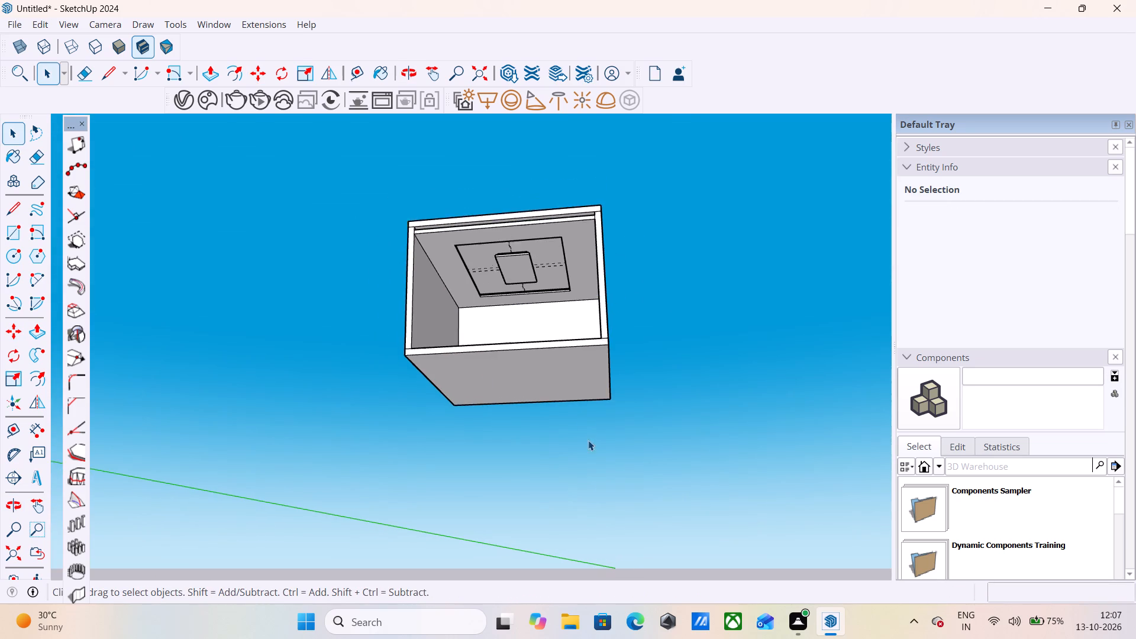
scroll(588, 440, down, 1)
scroll(534, 249, up, 8)
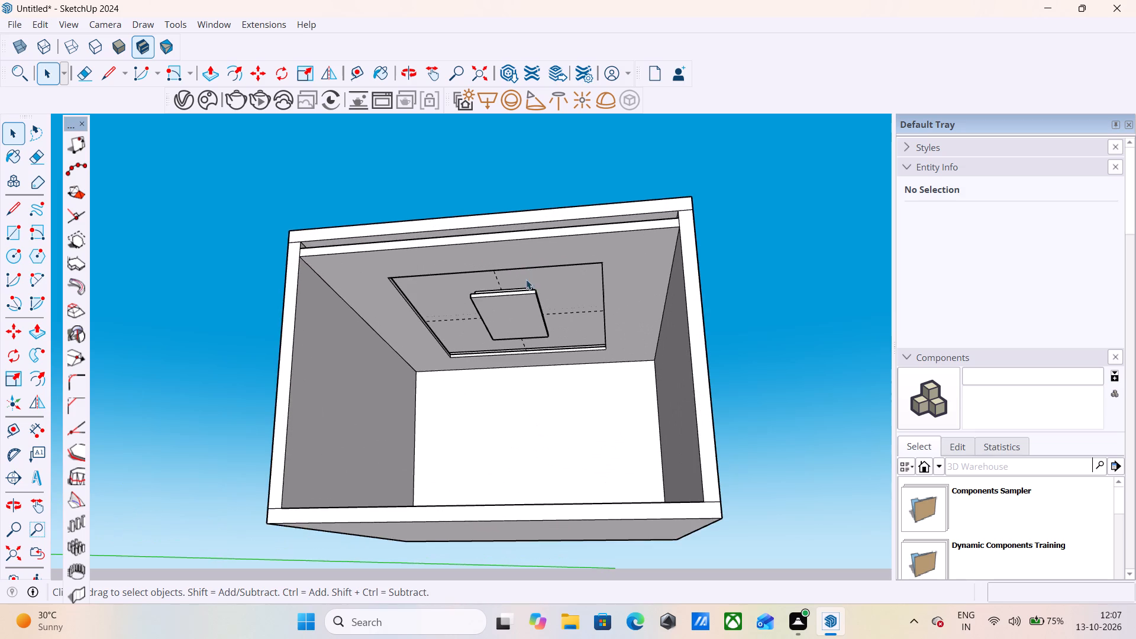
middle_drag(526, 279, 404, 198)
scroll(544, 224, up, 1)
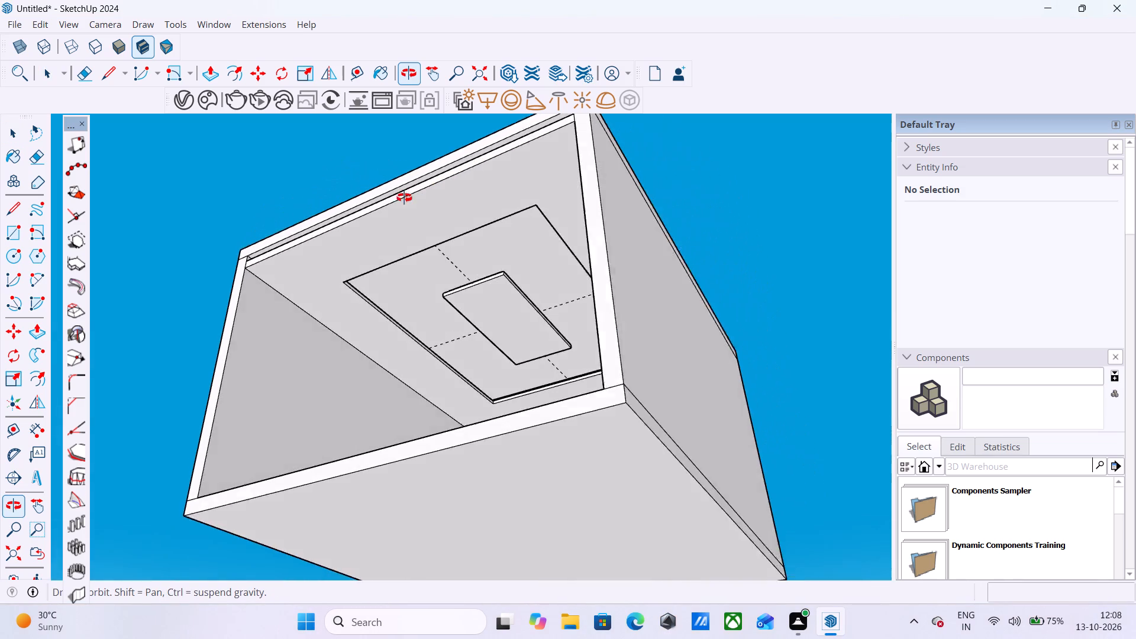
middle_drag(404, 198, 453, 372)
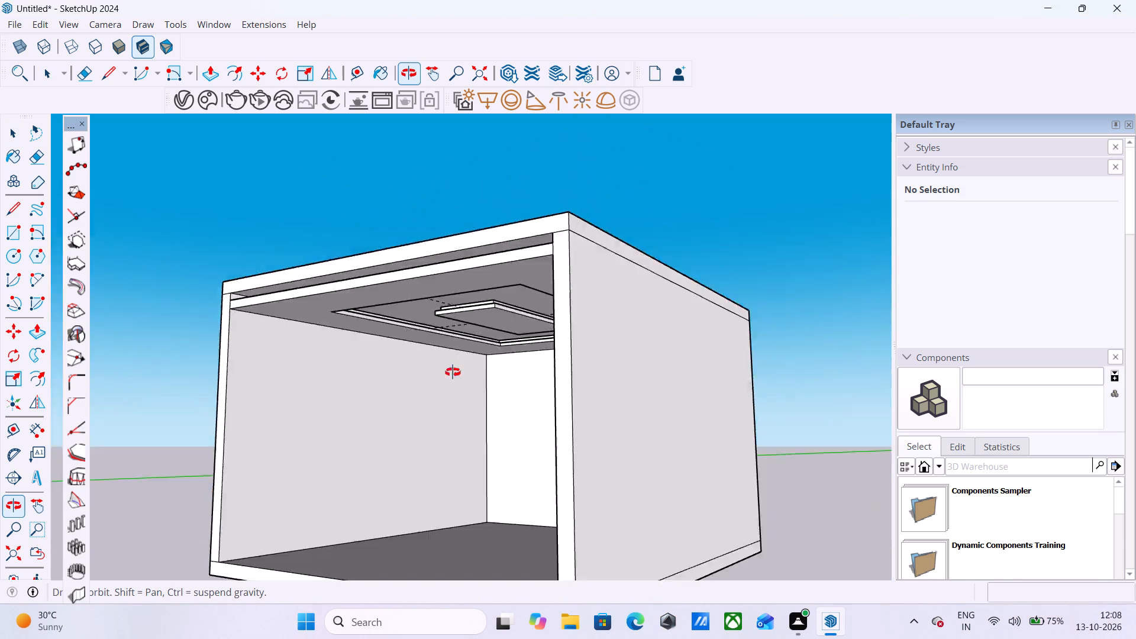
middle_drag(453, 372, 588, 380)
middle_drag(680, 331, 689, 323)
scroll(695, 315, down, 4)
scroll(690, 380, up, 1)
middle_drag(690, 380, 596, 358)
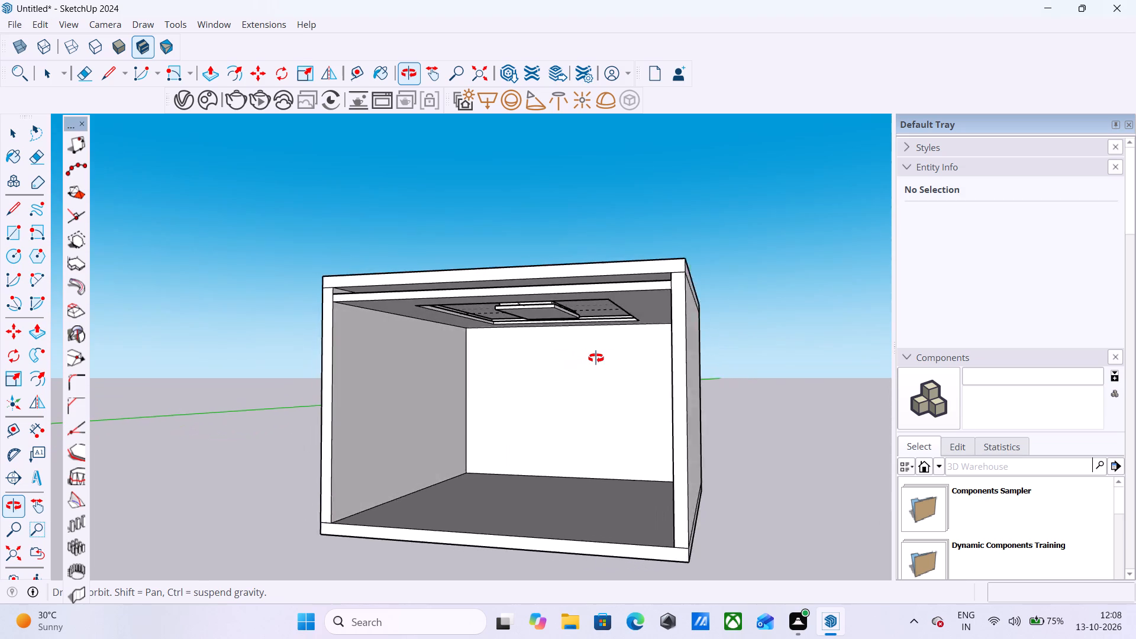
middle_drag(596, 358, 635, 363)
scroll(671, 327, down, 4)
scroll(451, 374, up, 3)
middle_drag(626, 375, 511, 366)
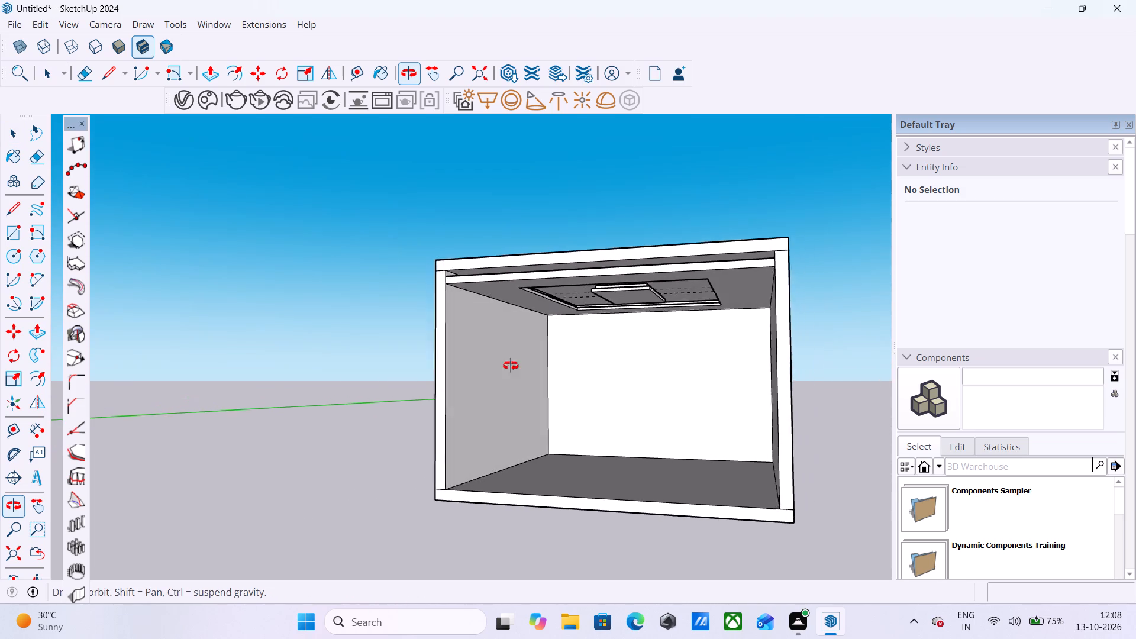
middle_drag(511, 366, 520, 382)
scroll(625, 327, down, 5)
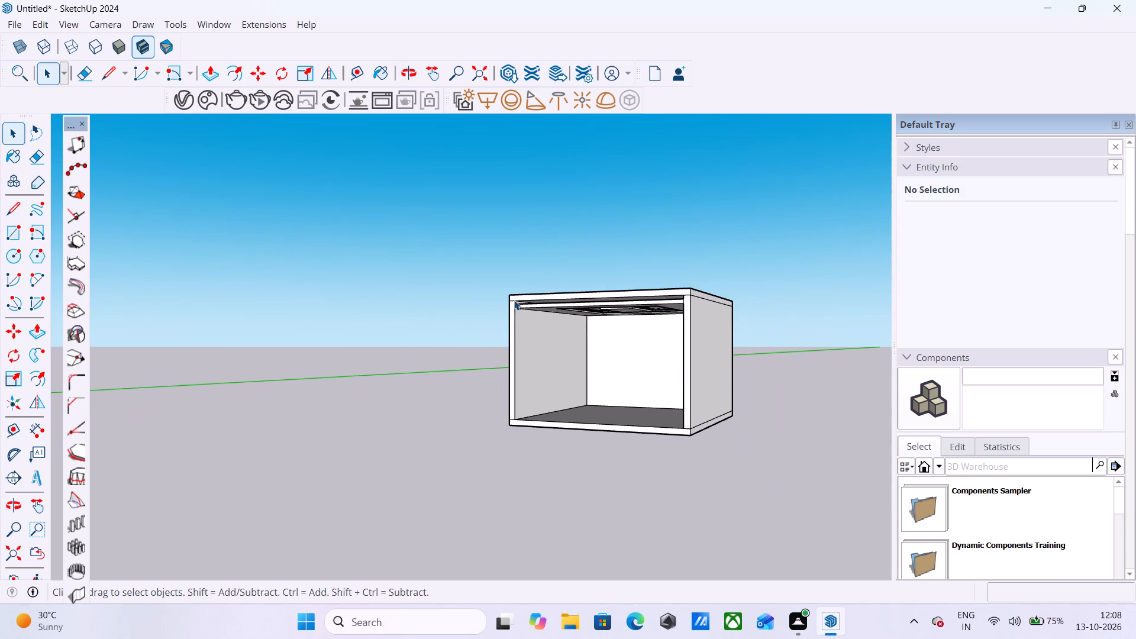
Import the bed model Component_143 from the Downloads folder and place it on the room's floor near the side wall.
click(19, 24)
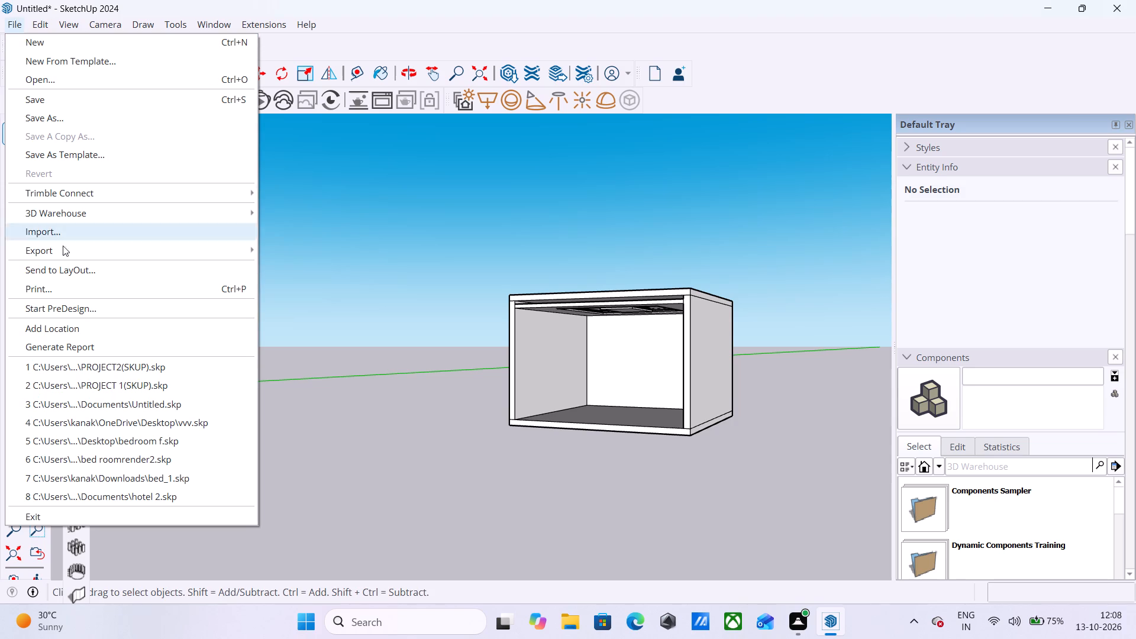
click(71, 238)
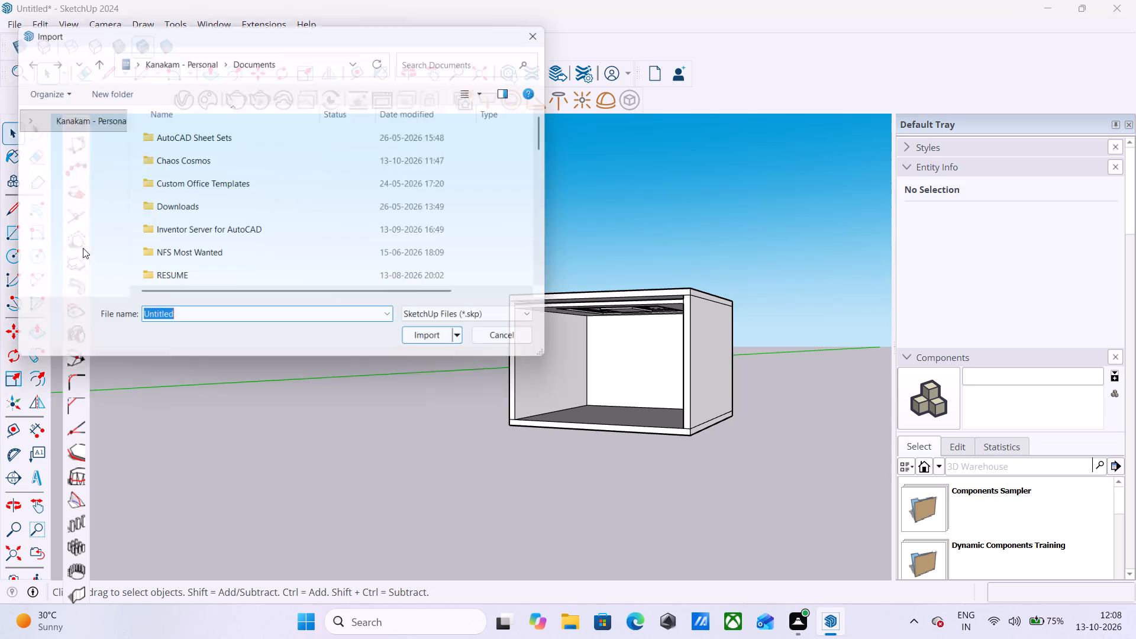
click(71, 238)
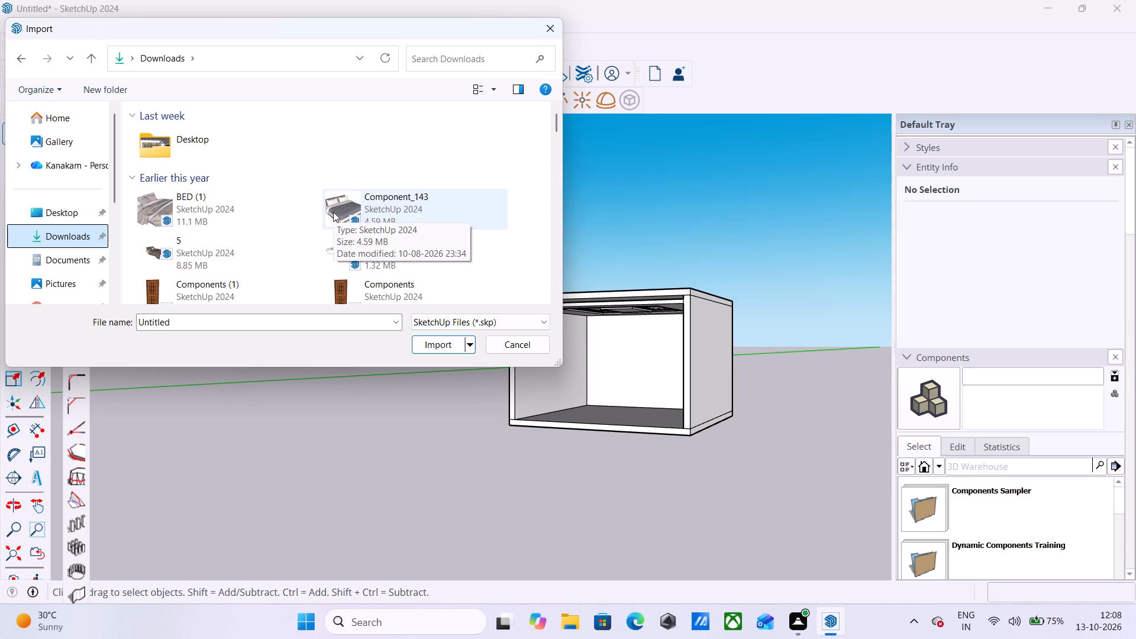
click(333, 212)
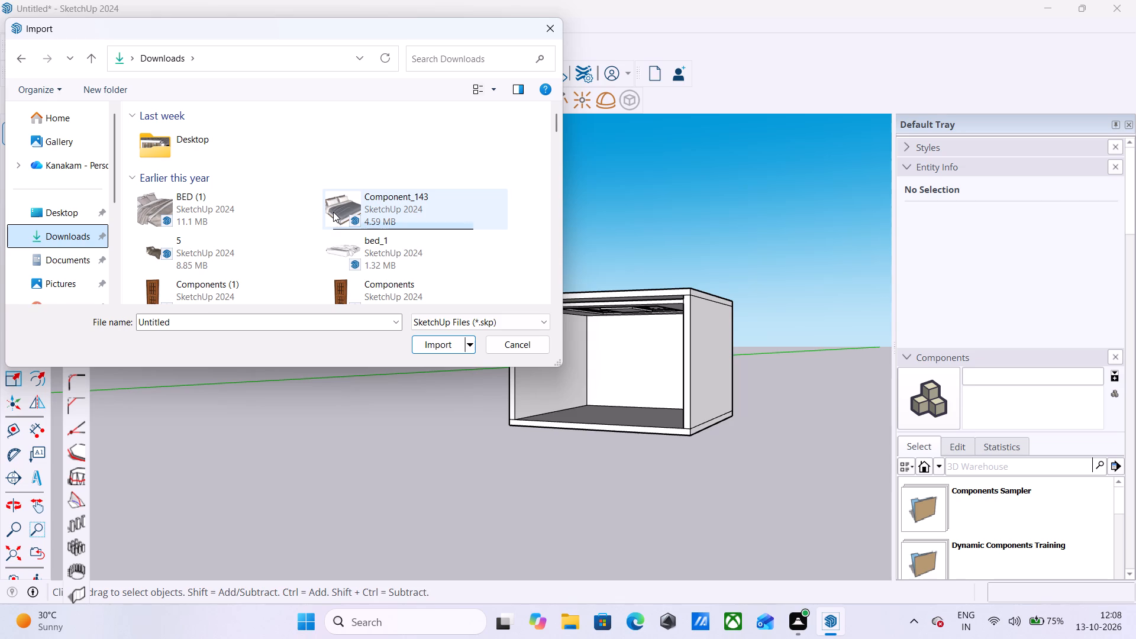
click(421, 341)
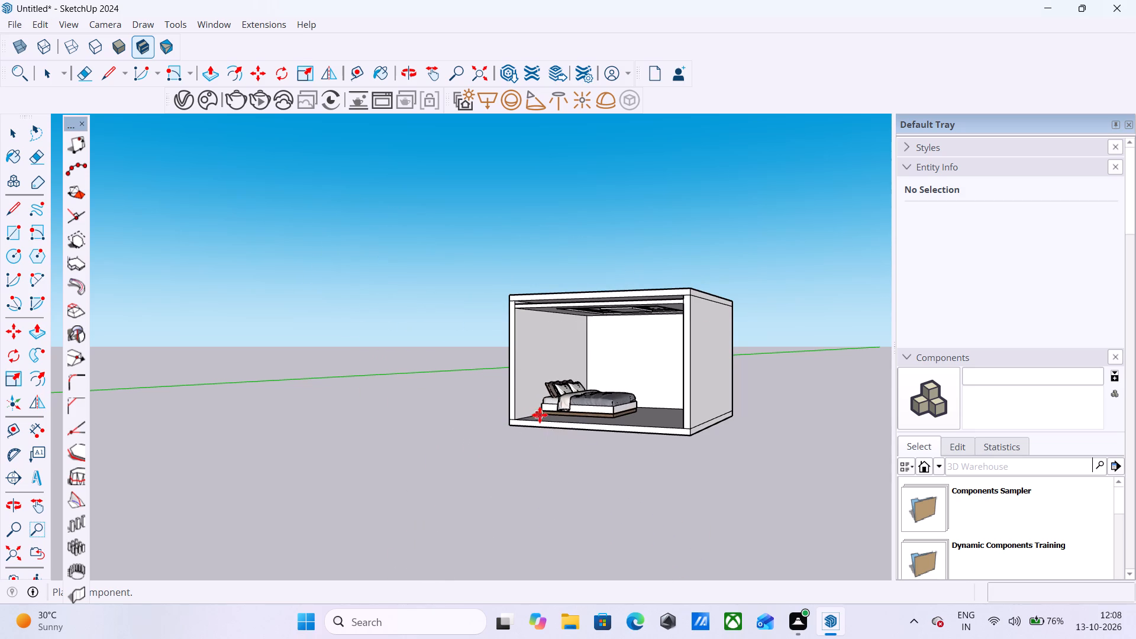
click(540, 415)
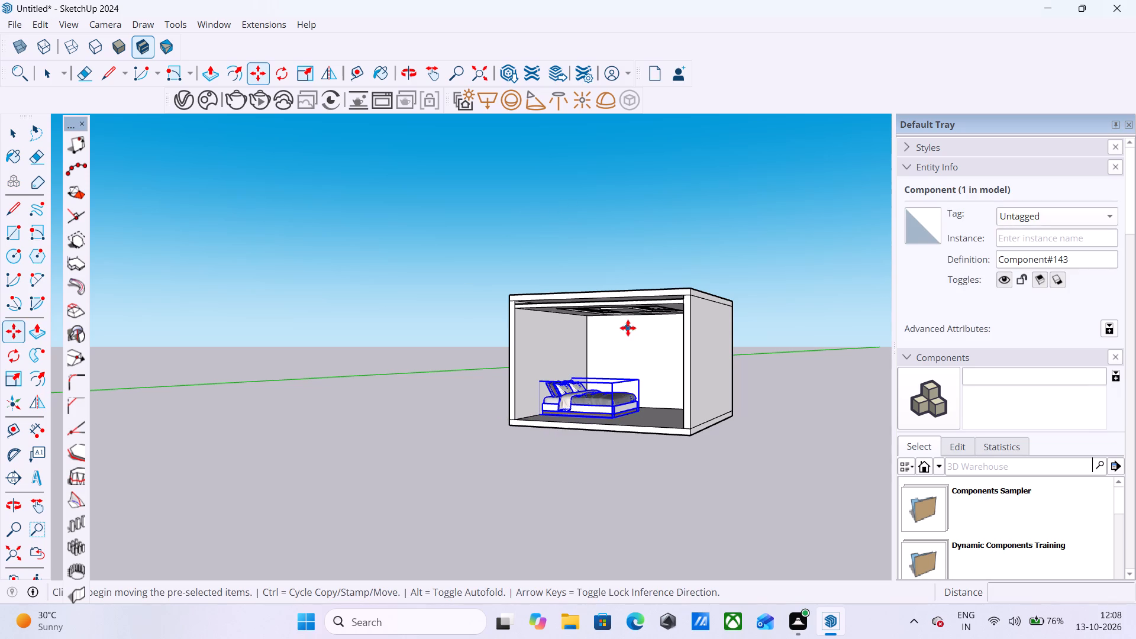
scroll(628, 328, up, 5)
scroll(634, 348, down, 2)
scroll(537, 498, up, 1)
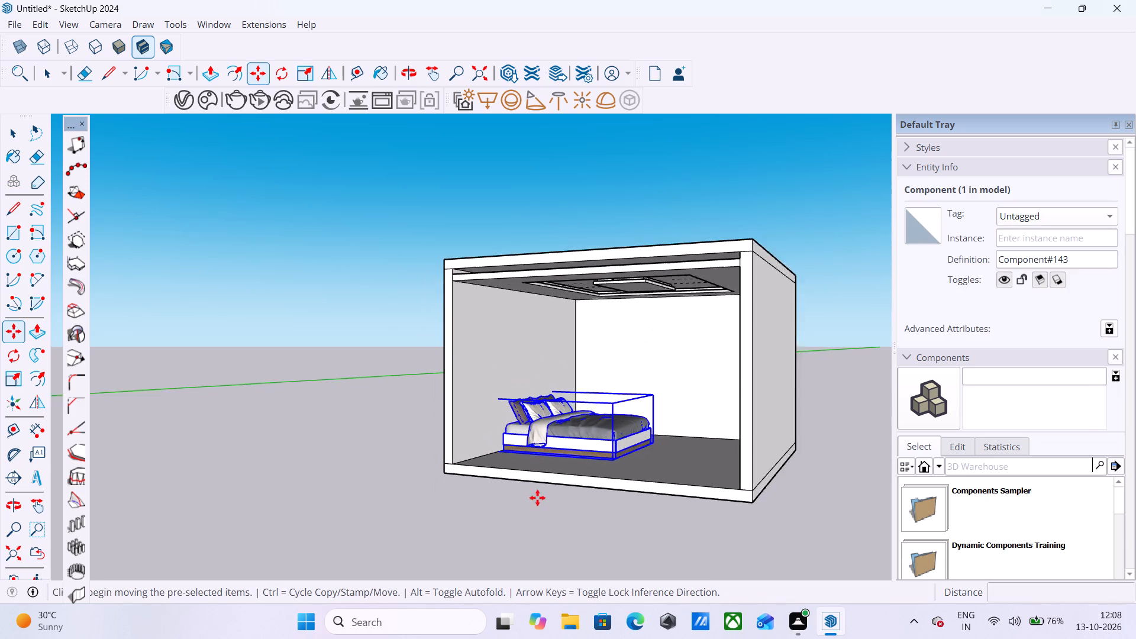
scroll(537, 498, up, 2)
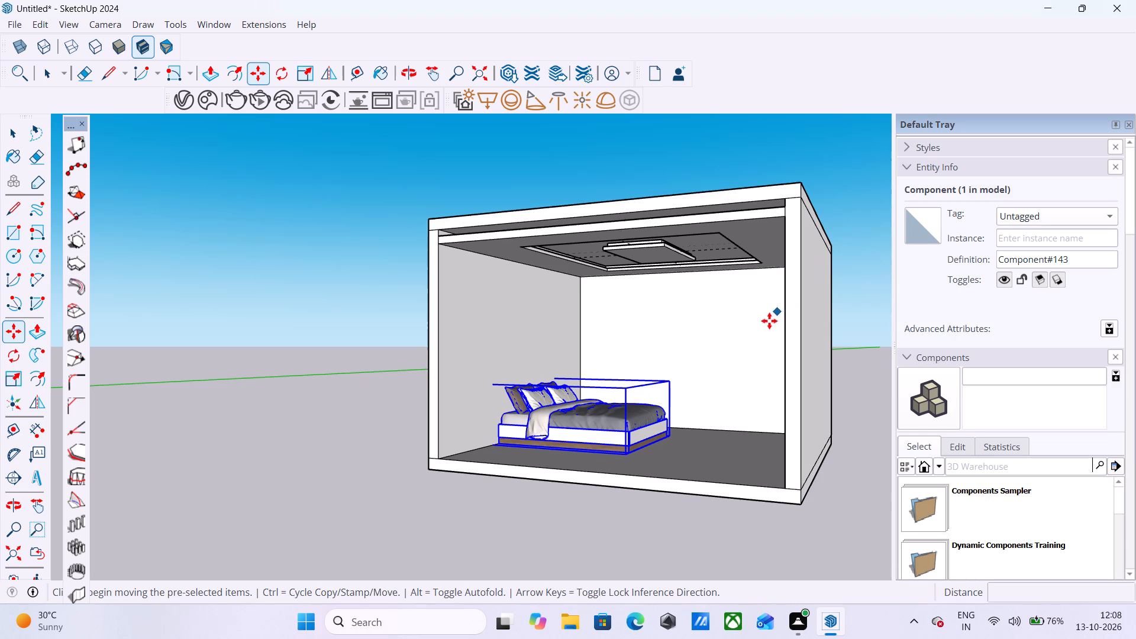
key(space)
middle_click(706, 334)
middle_drag(706, 334, 699, 344)
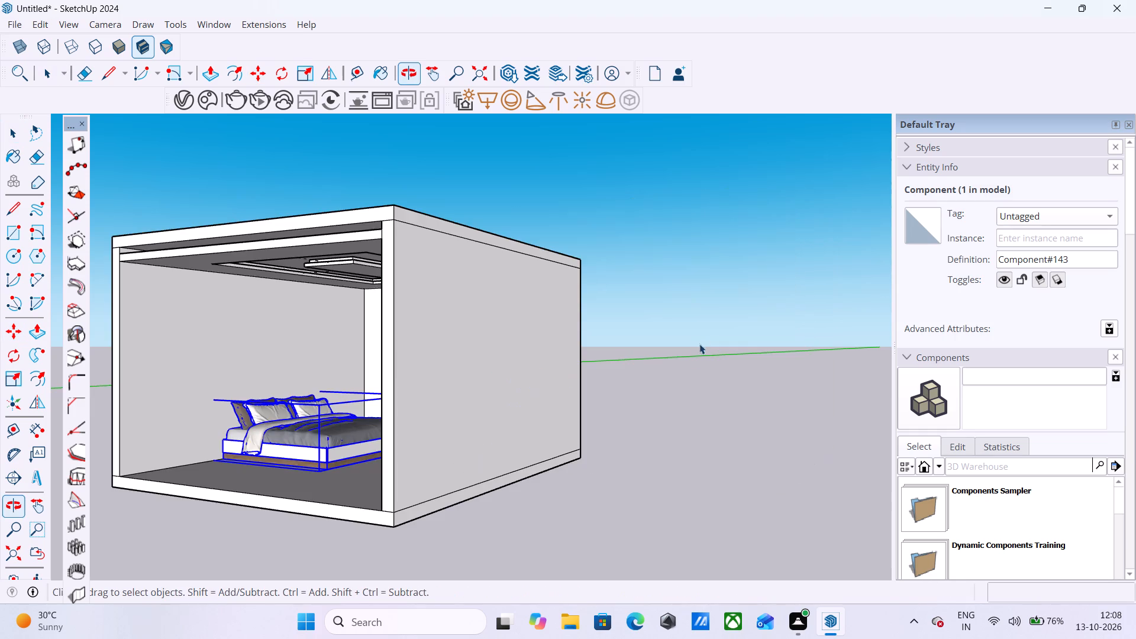
Examine the bed's position in the room and how its head end meets the side wall up close.
middle_drag(699, 344, 657, 392)
scroll(657, 392, up, 1)
middle_drag(682, 314, 680, 319)
middle_drag(677, 328, 674, 356)
middle_drag(674, 361, 784, 425)
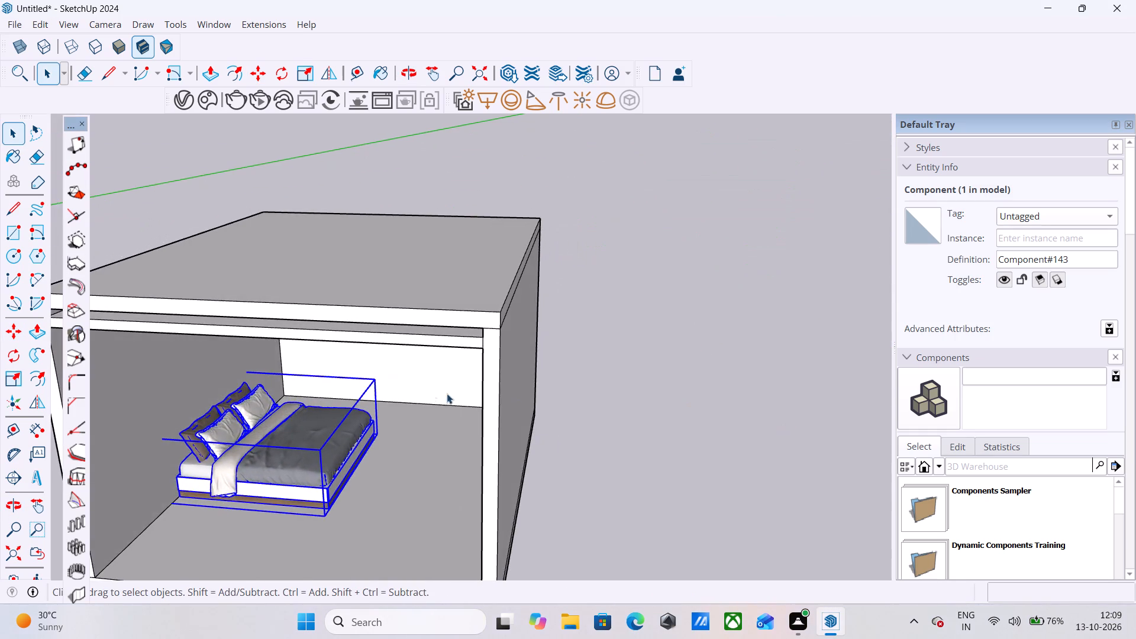
scroll(485, 354, down, 4)
scroll(267, 433, up, 10)
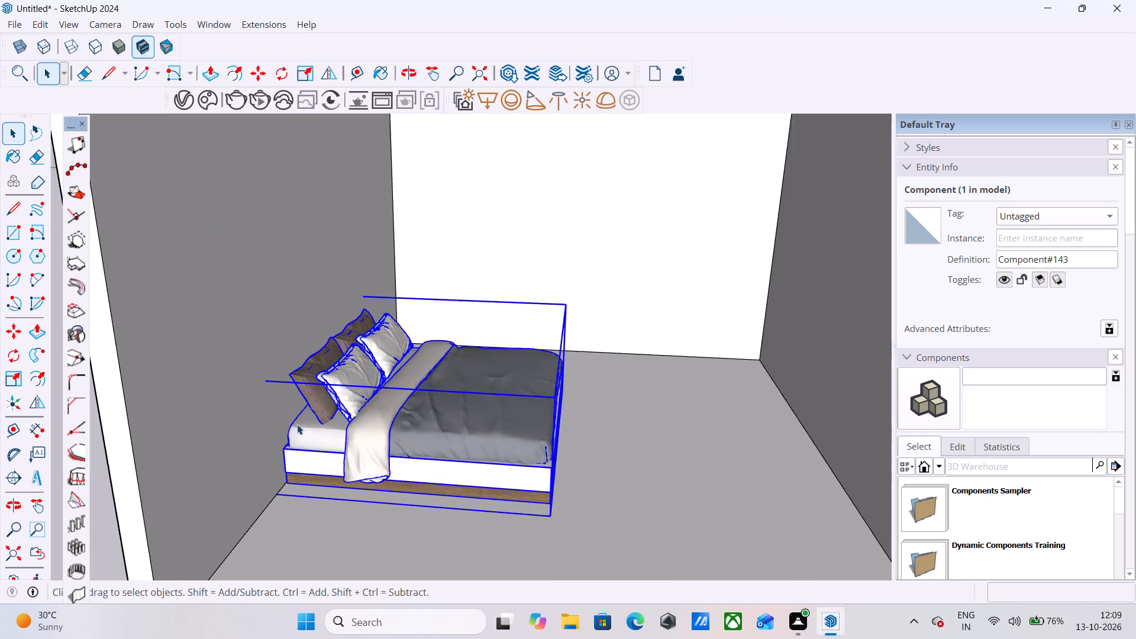
scroll(297, 424, up, 2)
middle_drag(307, 406, 370, 387)
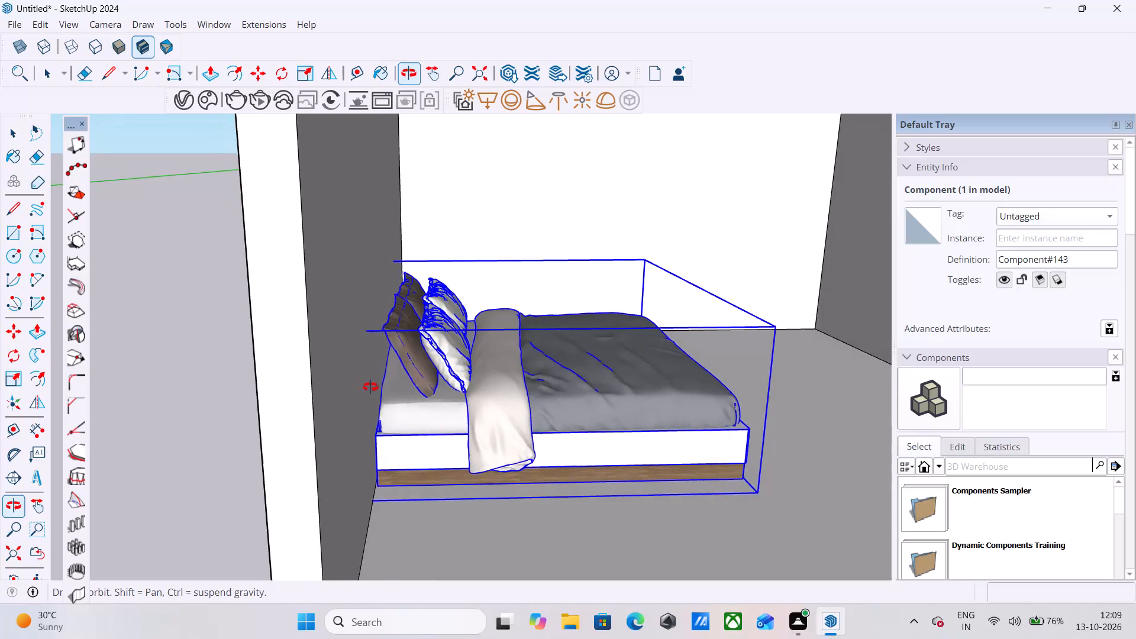
middle_drag(370, 387, 375, 387)
middle_click(375, 387)
scroll(399, 392, up, 5)
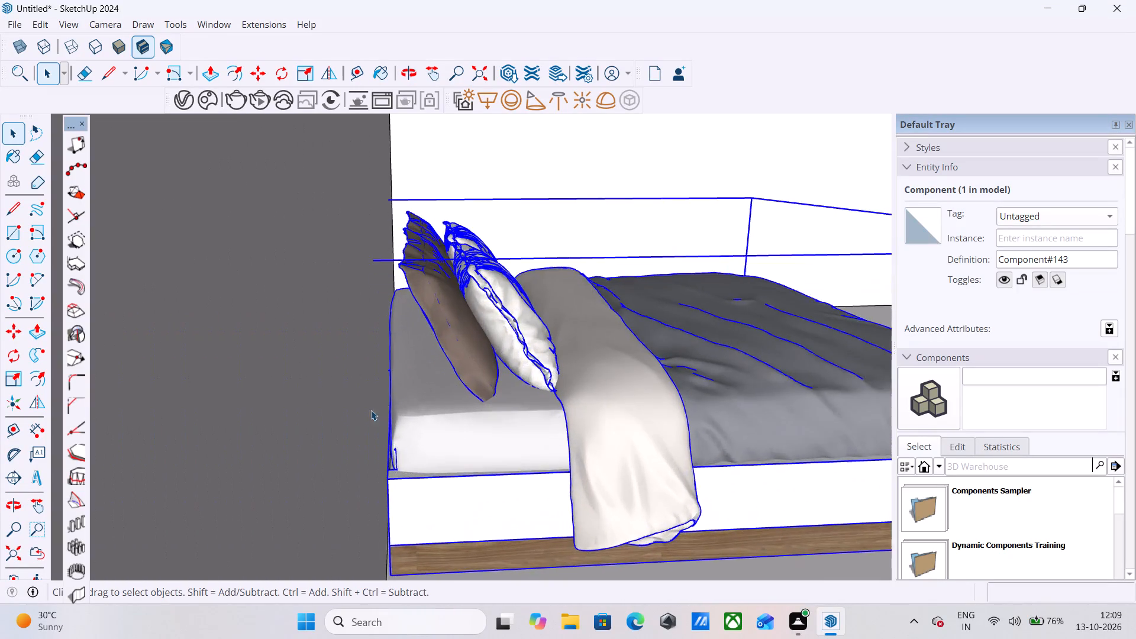
scroll(371, 410, up, 12)
middle_drag(425, 402, 408, 396)
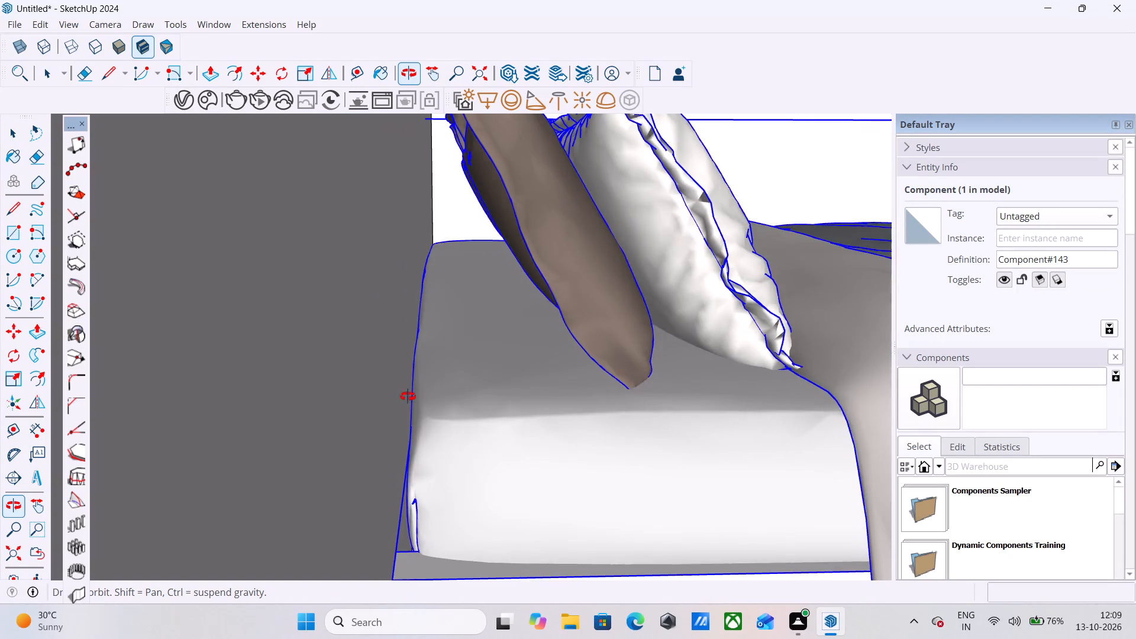
middle_drag(408, 396, 433, 425)
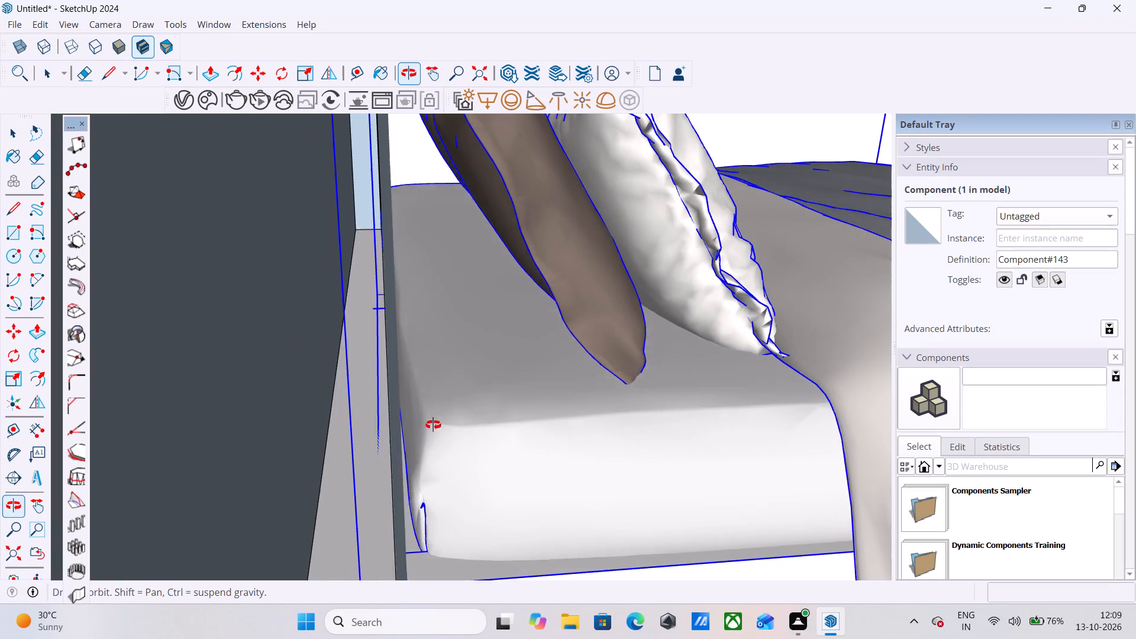
middle_drag(433, 425, 433, 421)
middle_click(340, 361)
scroll(502, 363, up, 1)
scroll(521, 244, down, 2)
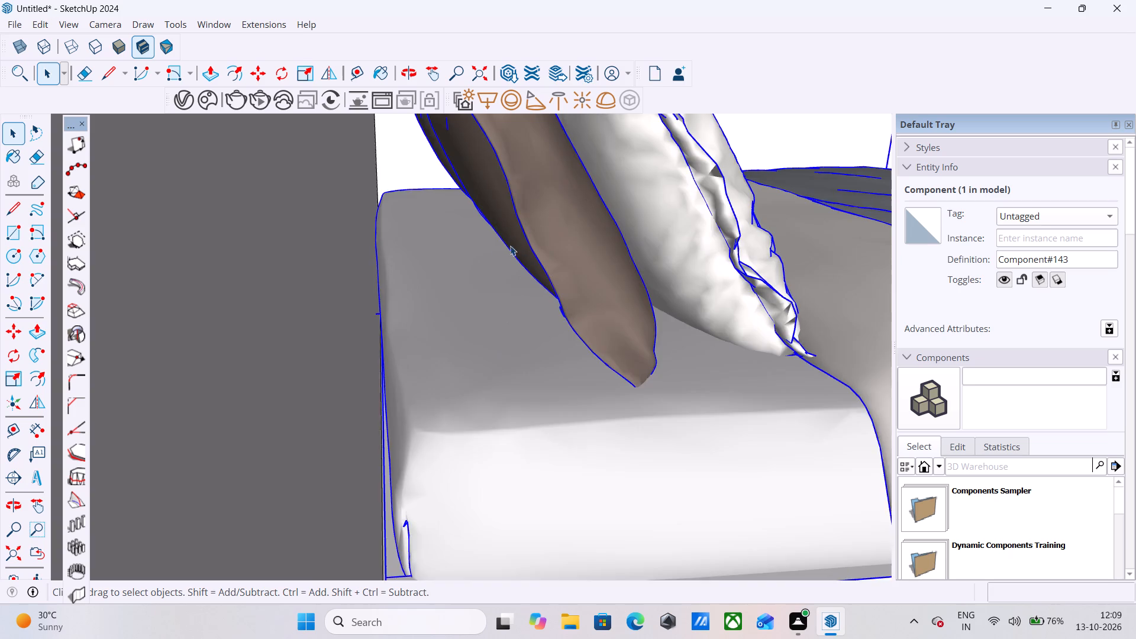
Move the bed about 3/8" toward the side wall behind its pillows, picking it by its lower corner.
scroll(510, 246, down, 5)
middle_drag(448, 279, 363, 283)
scroll(398, 262, down, 2)
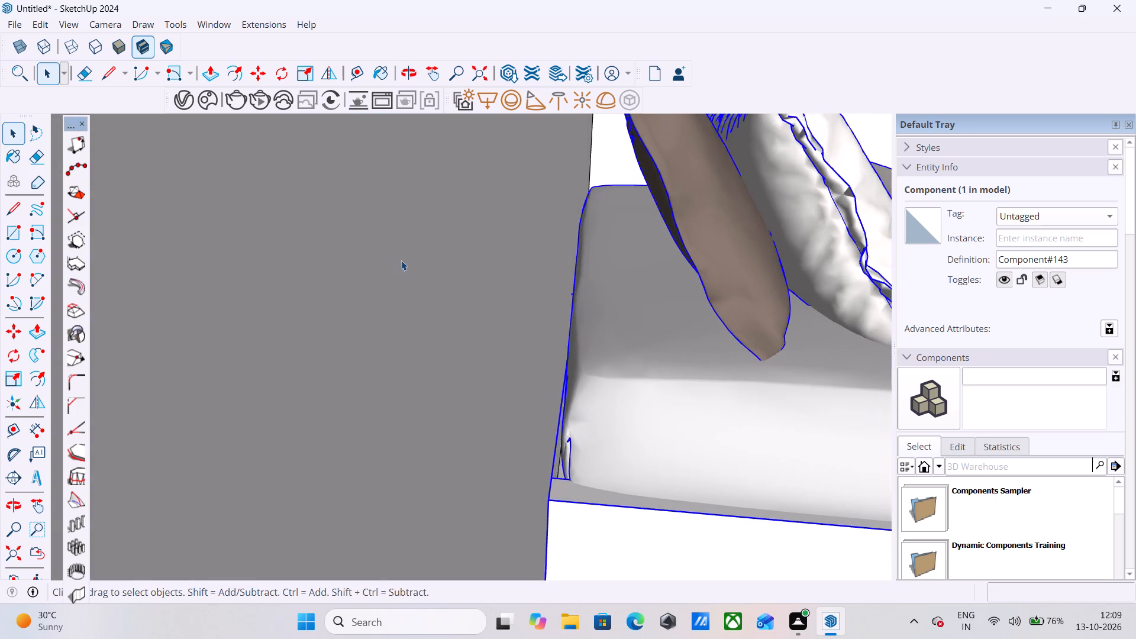
scroll(401, 260, down, 16)
key(m)
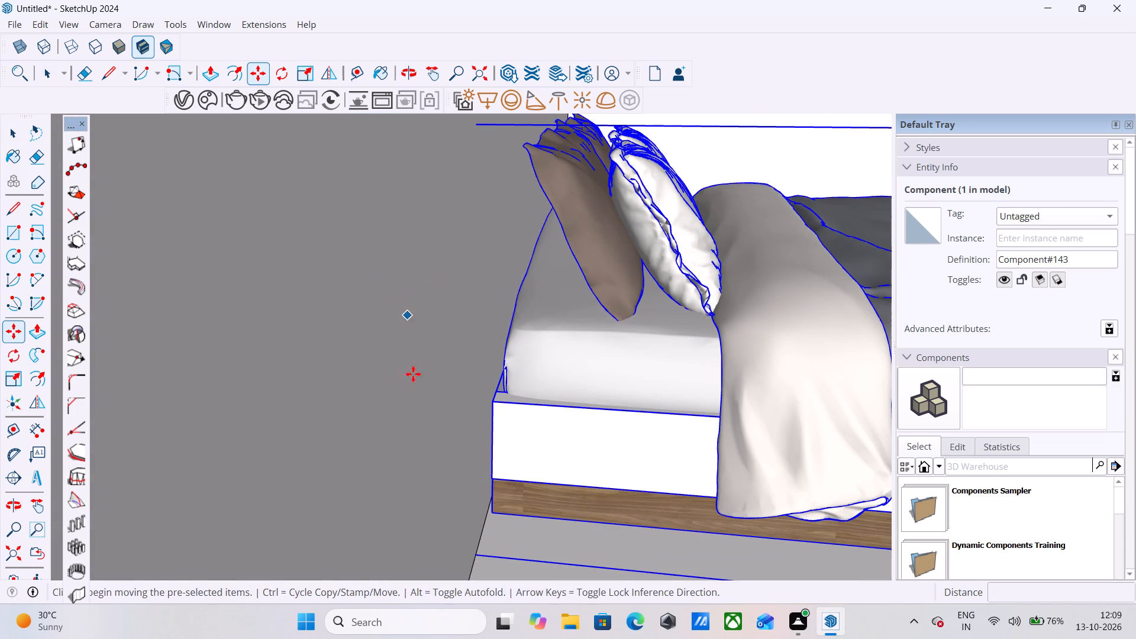
click(463, 554)
click(459, 551)
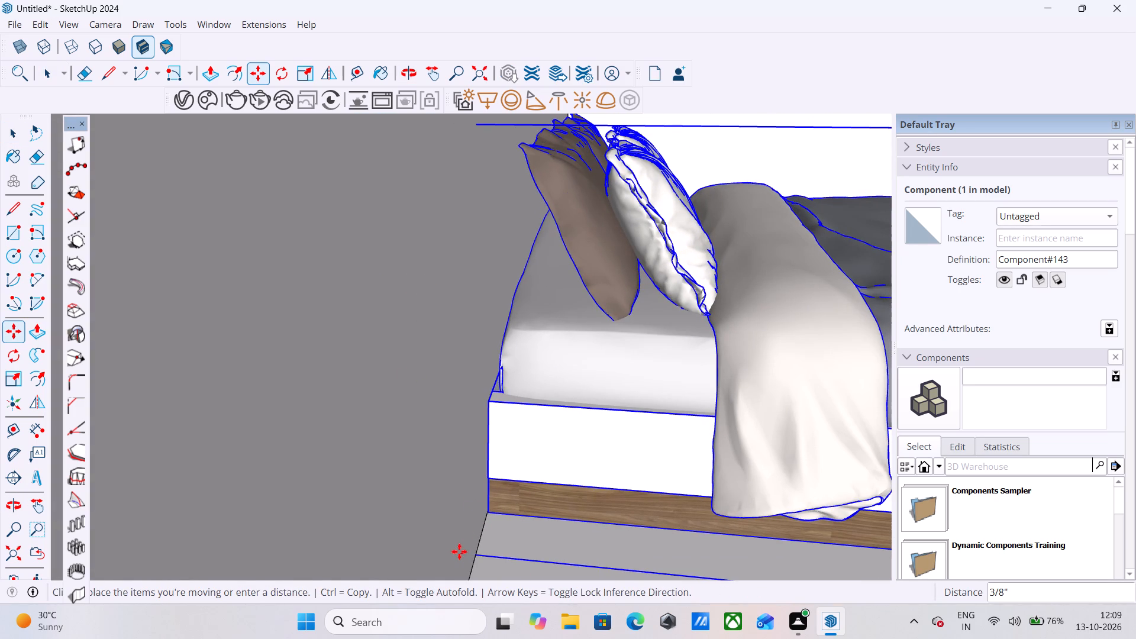
Clear the bed's selection and examine its placement in the room through the open front.
scroll(398, 426, down, 20)
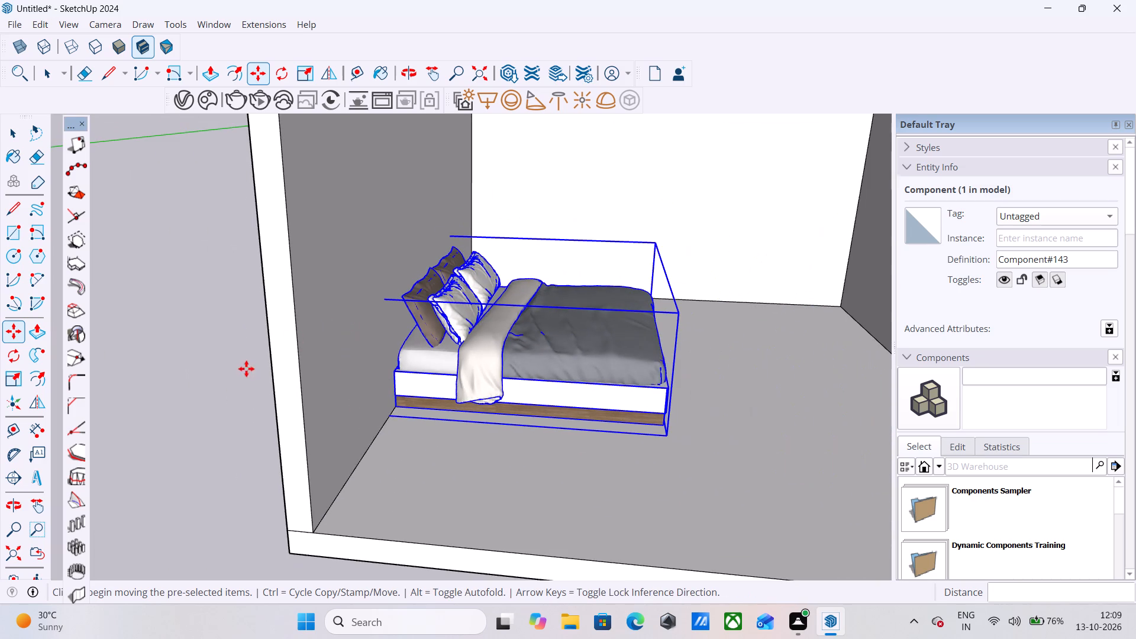
middle_drag(767, 323, 689, 333)
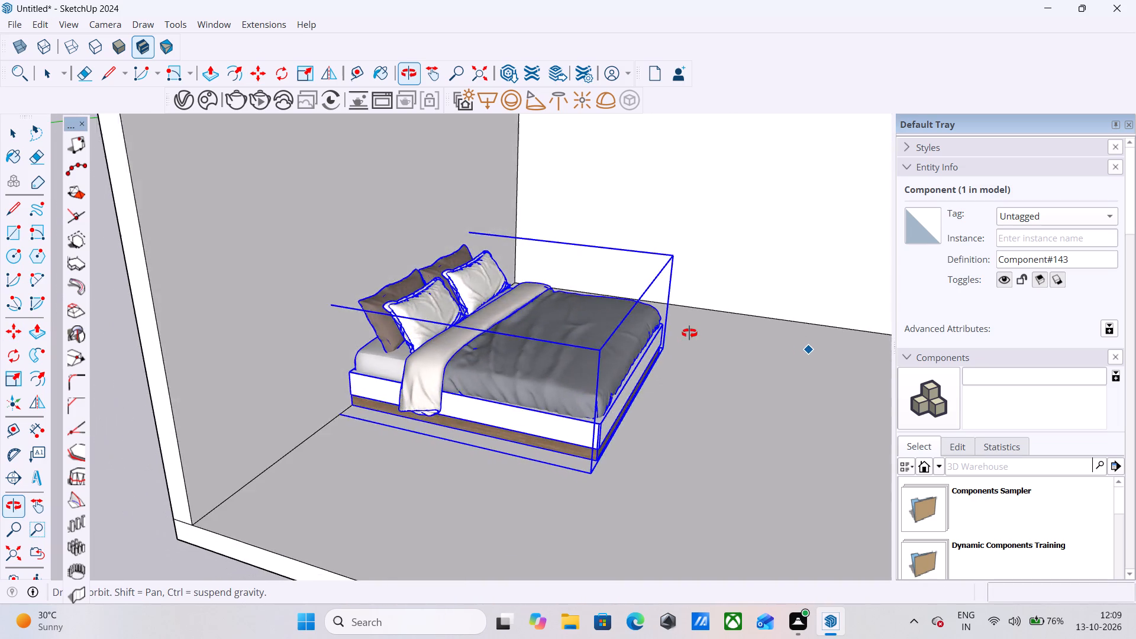
middle_drag(689, 333, 686, 326)
scroll(672, 325, down, 3)
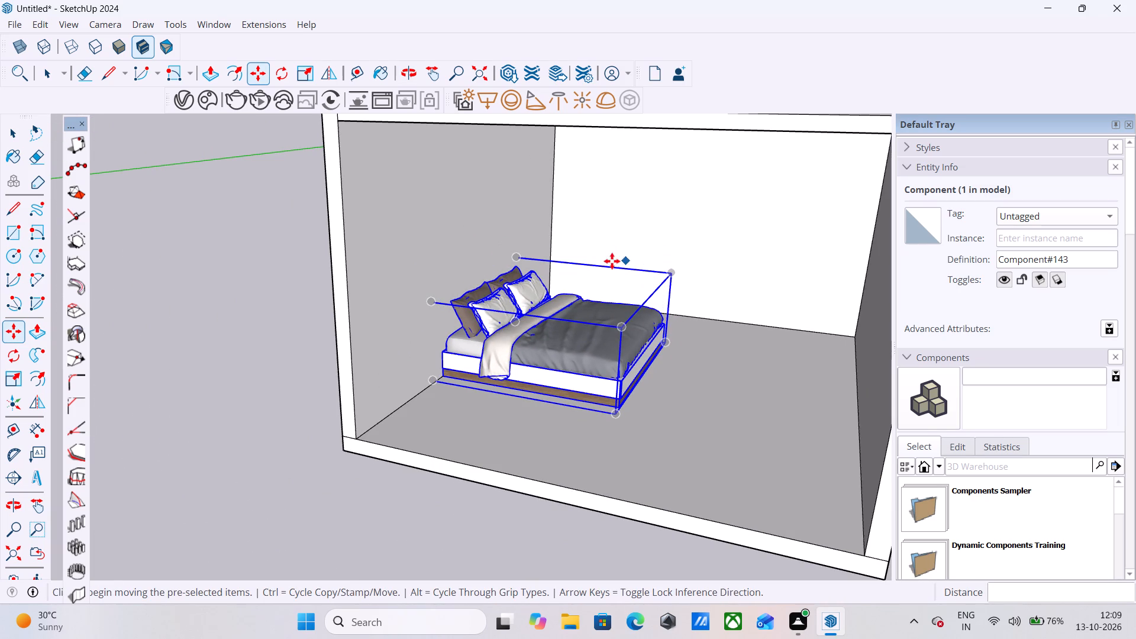
click(306, 302)
key(space)
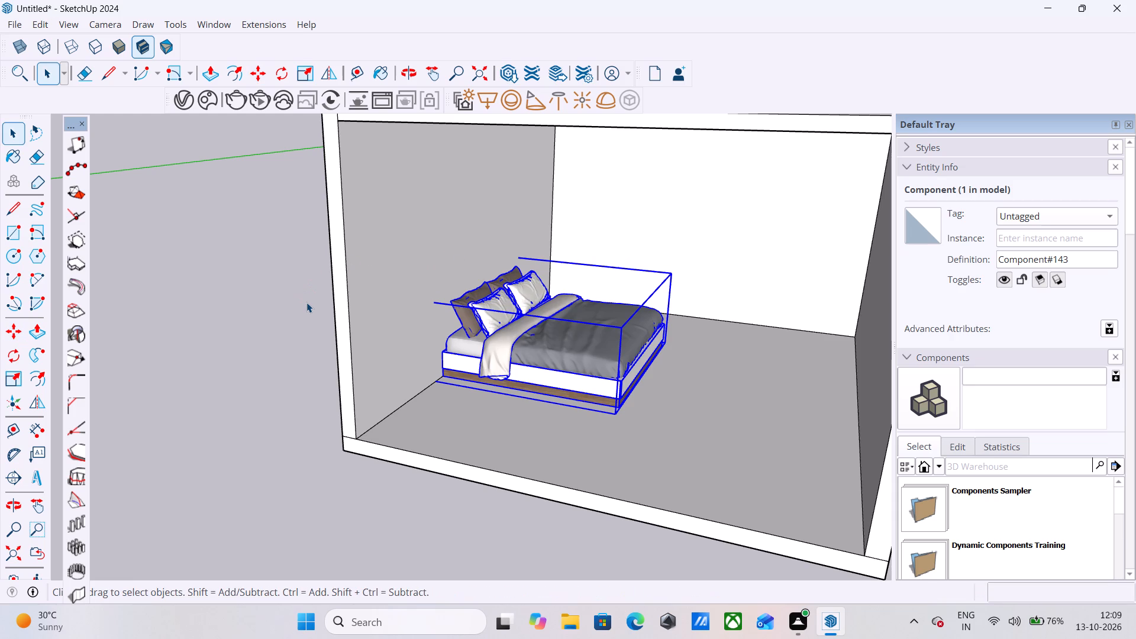
key(space)
click(280, 298)
scroll(284, 283, down, 3)
middle_drag(285, 286, 317, 286)
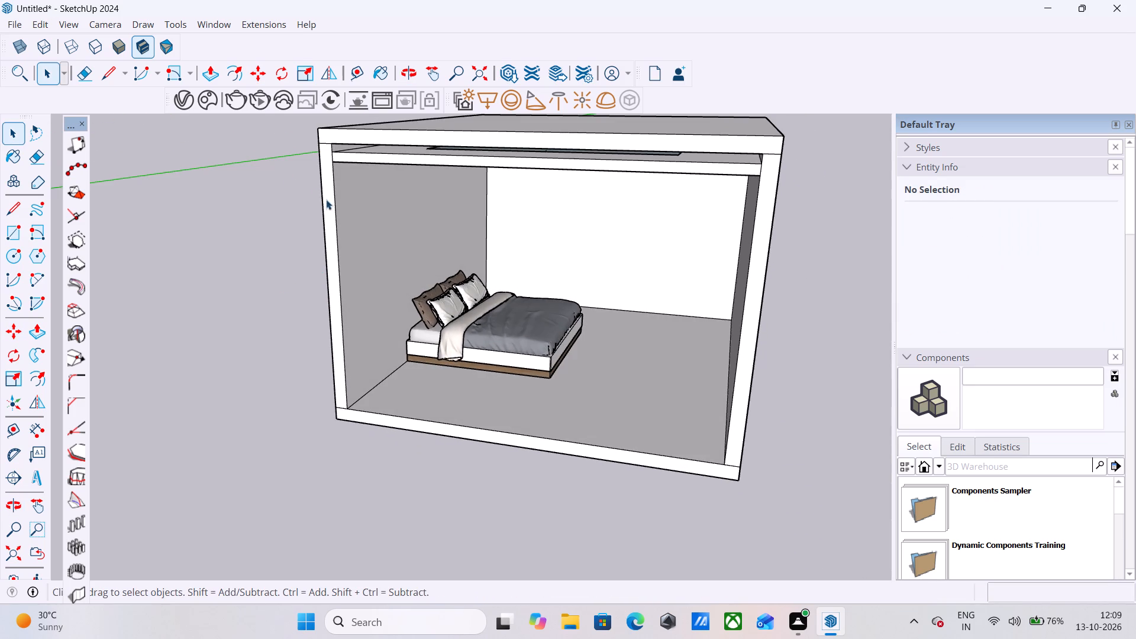
Start another model import and browse the SketchUp files in the Downloads folder for a model to bring in.
click(17, 25)
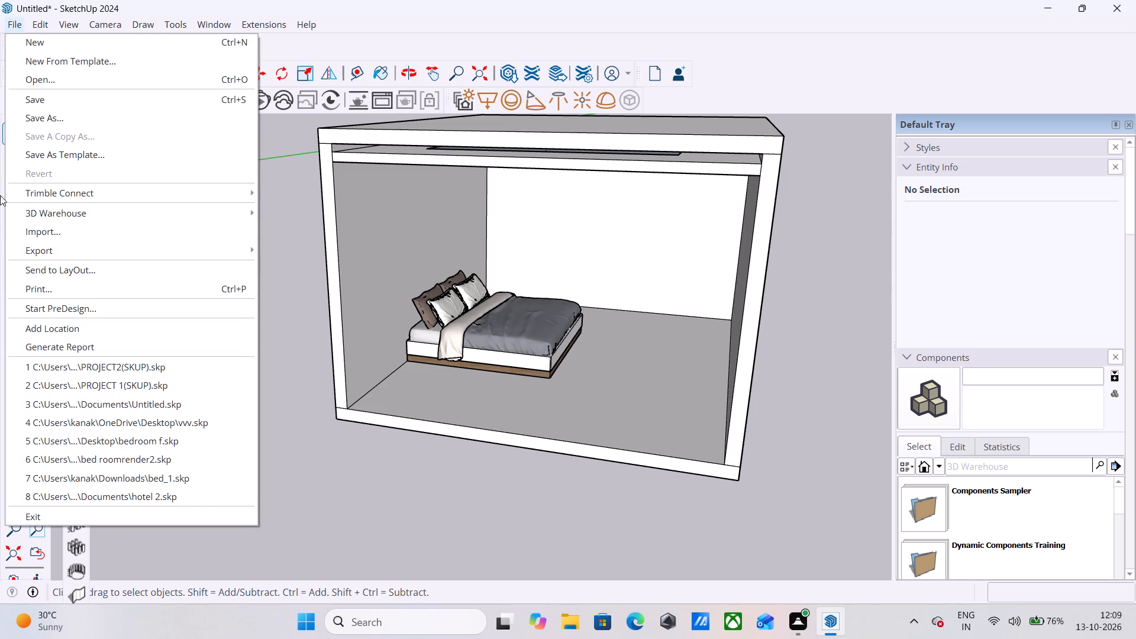
click(36, 227)
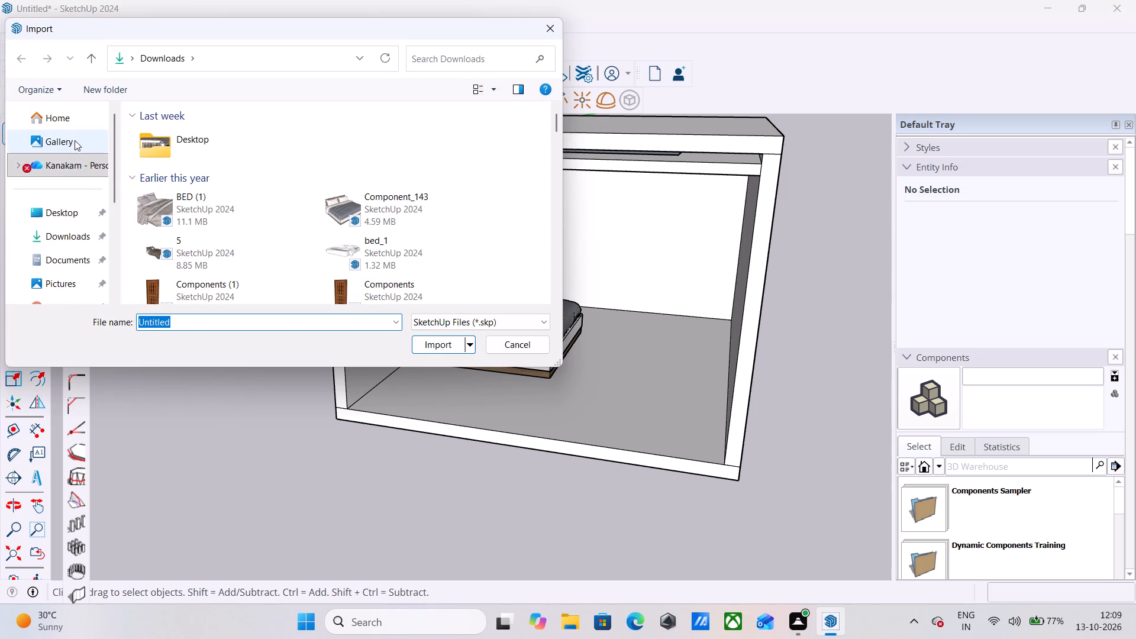
click(91, 233)
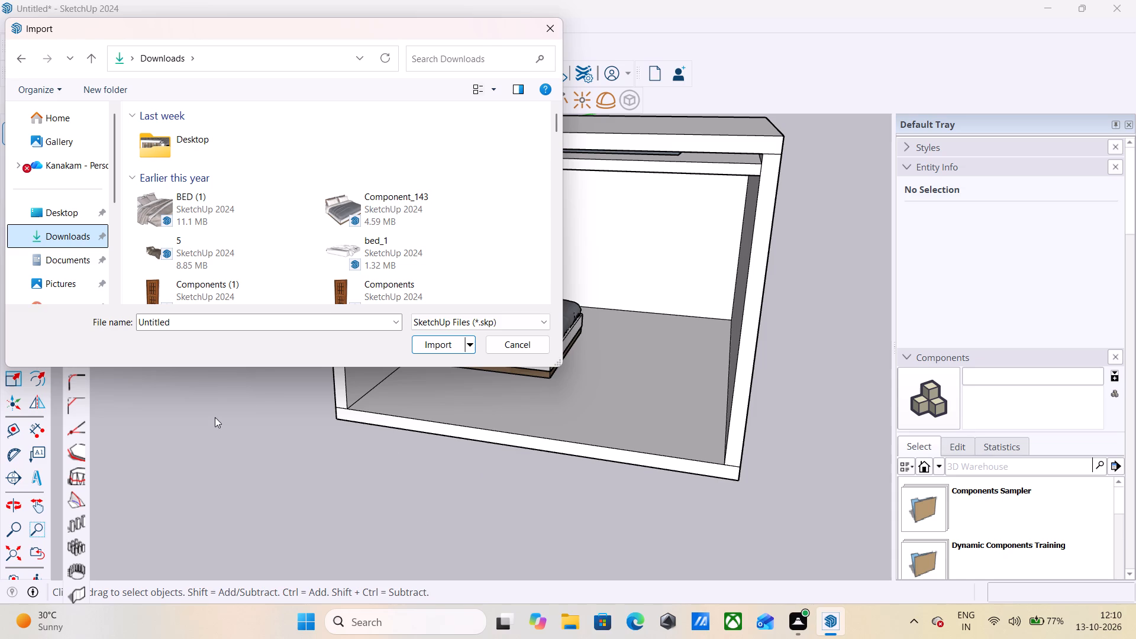
scroll(305, 273, down, 4)
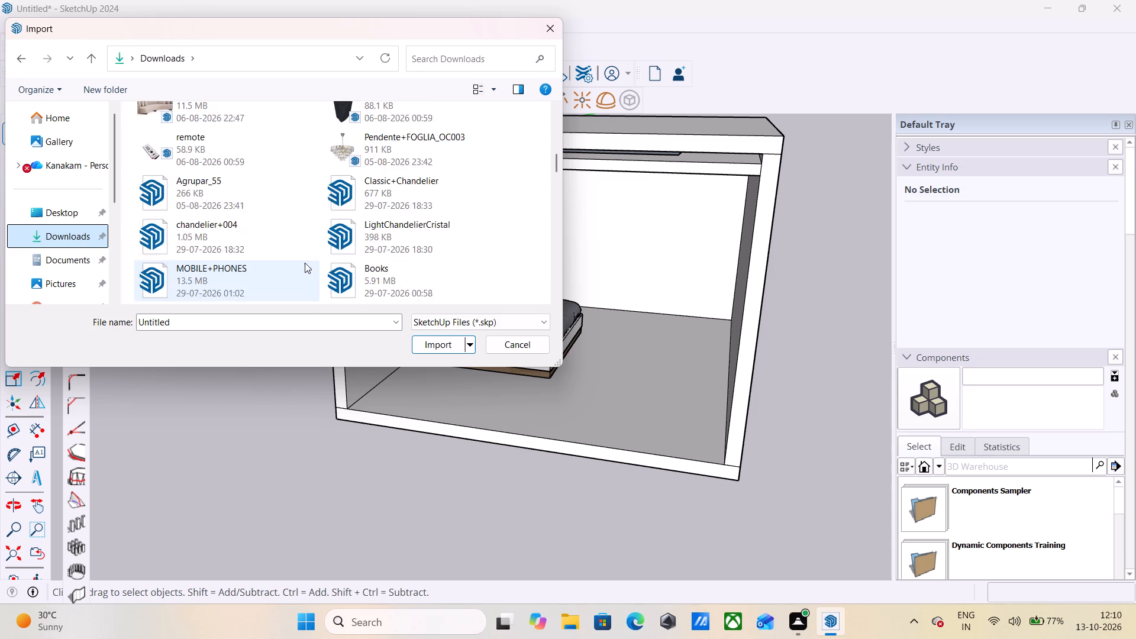
scroll(304, 255, down, 2)
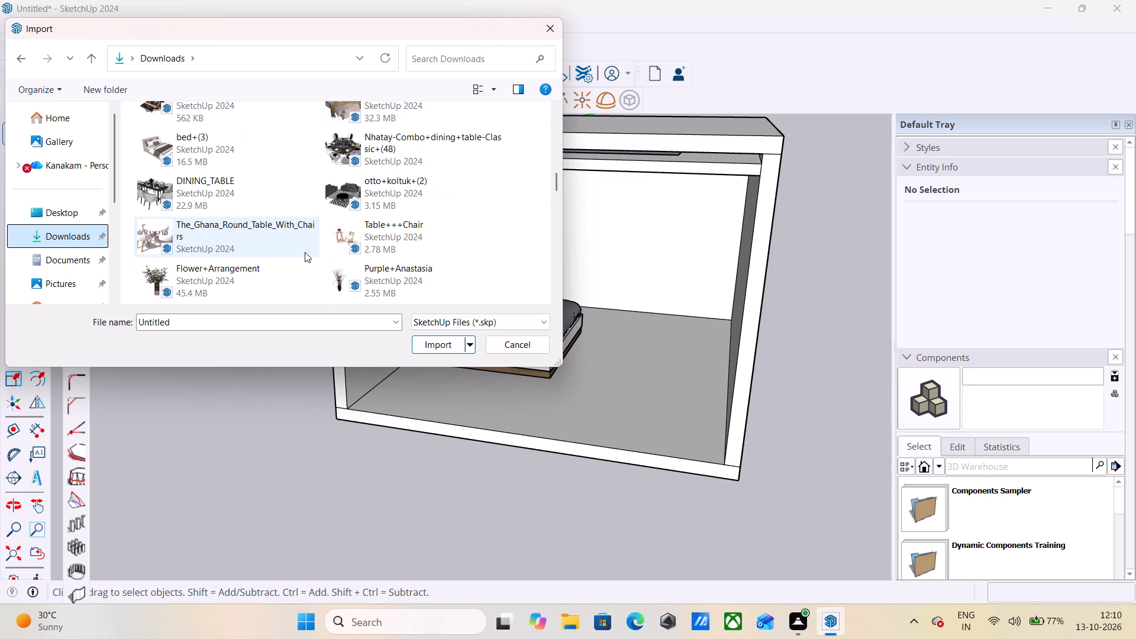
scroll(296, 239, down, 1)
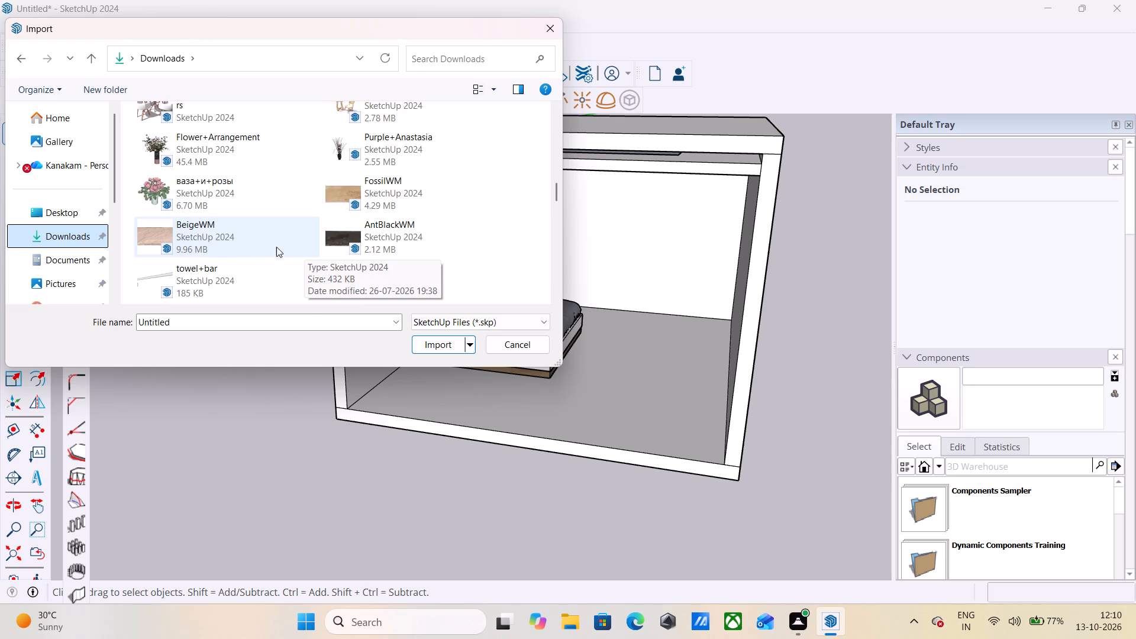
scroll(255, 238, down, 3)
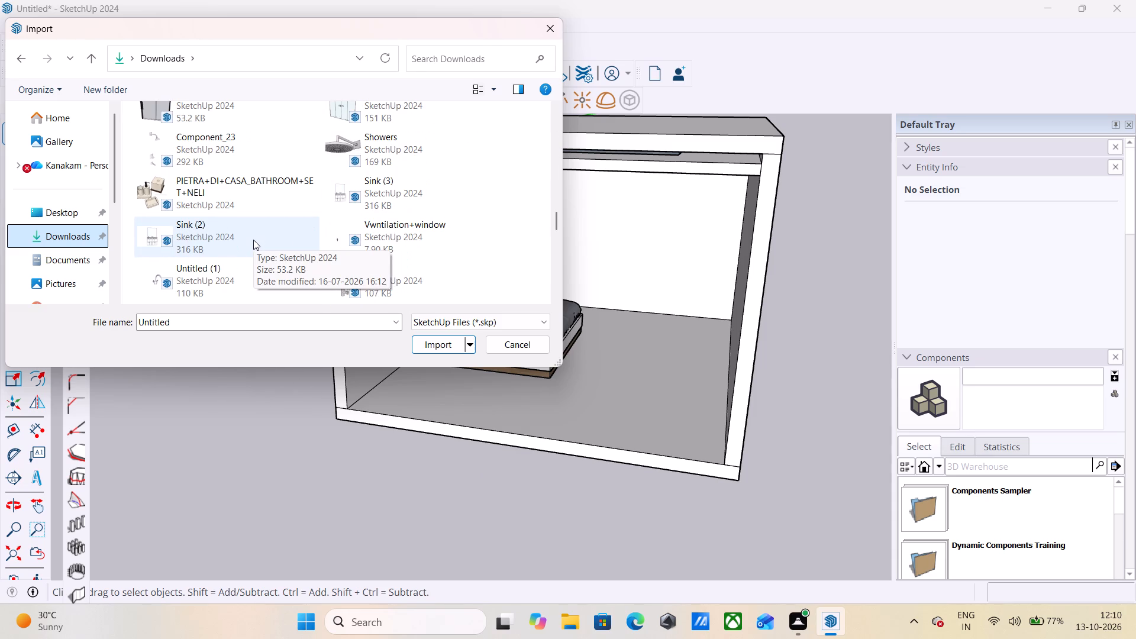
scroll(248, 240, down, 2)
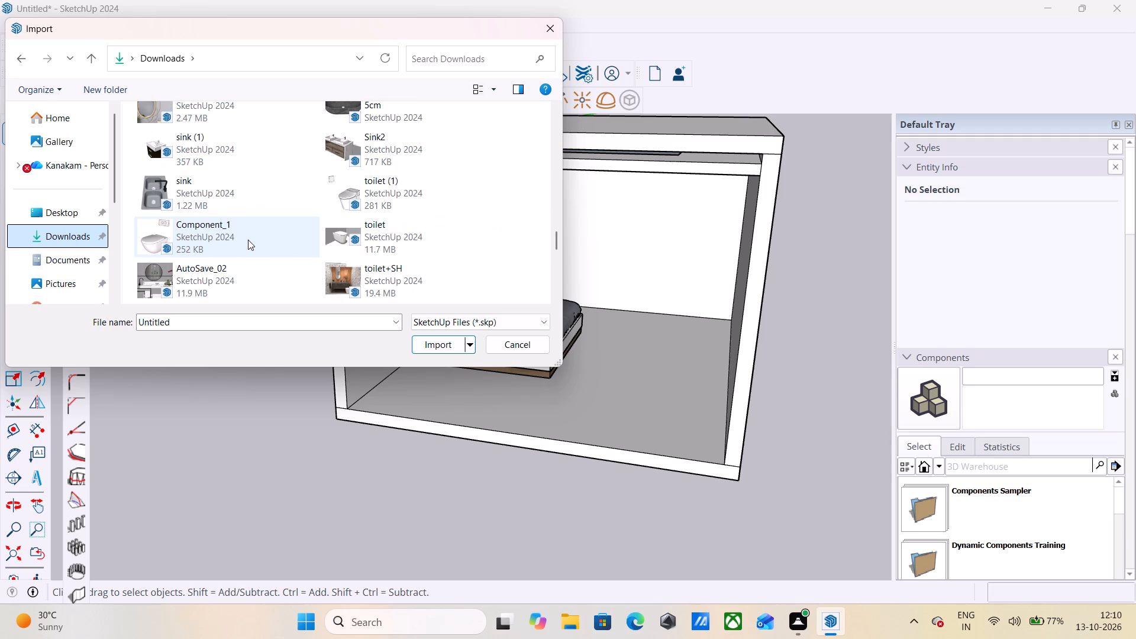
scroll(248, 240, down, 2)
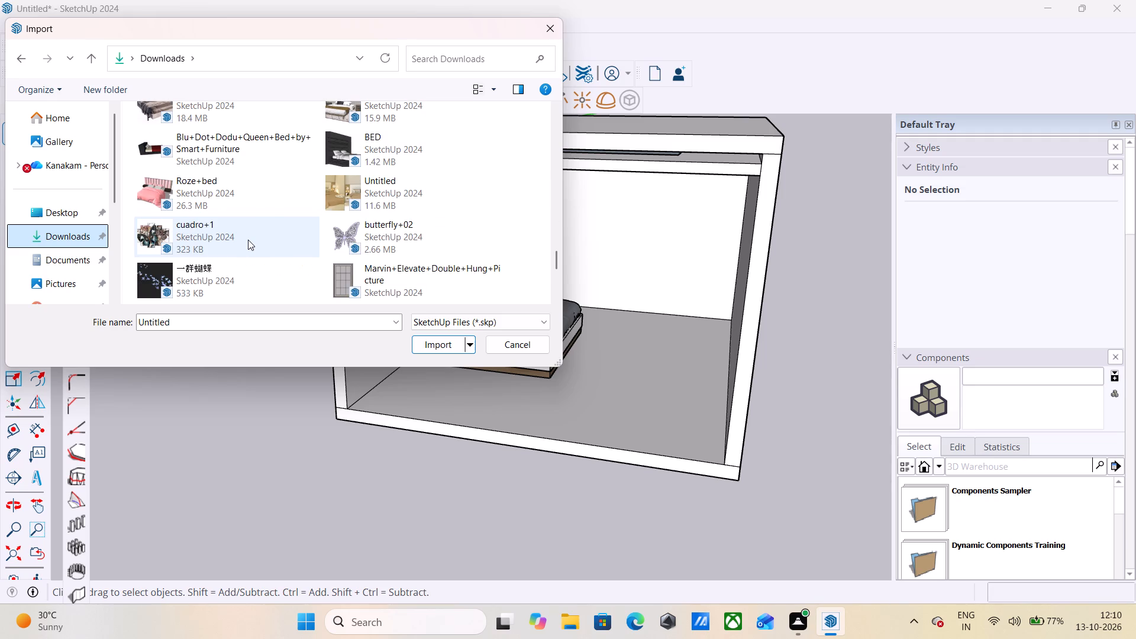
scroll(248, 240, down, 2)
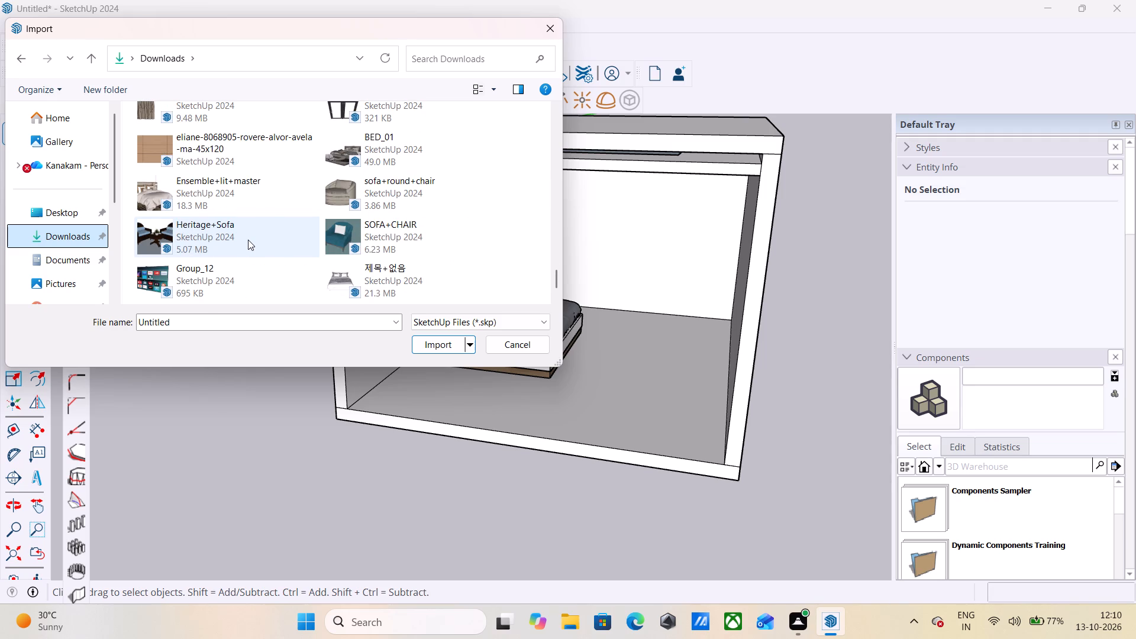
scroll(248, 240, down, 6)
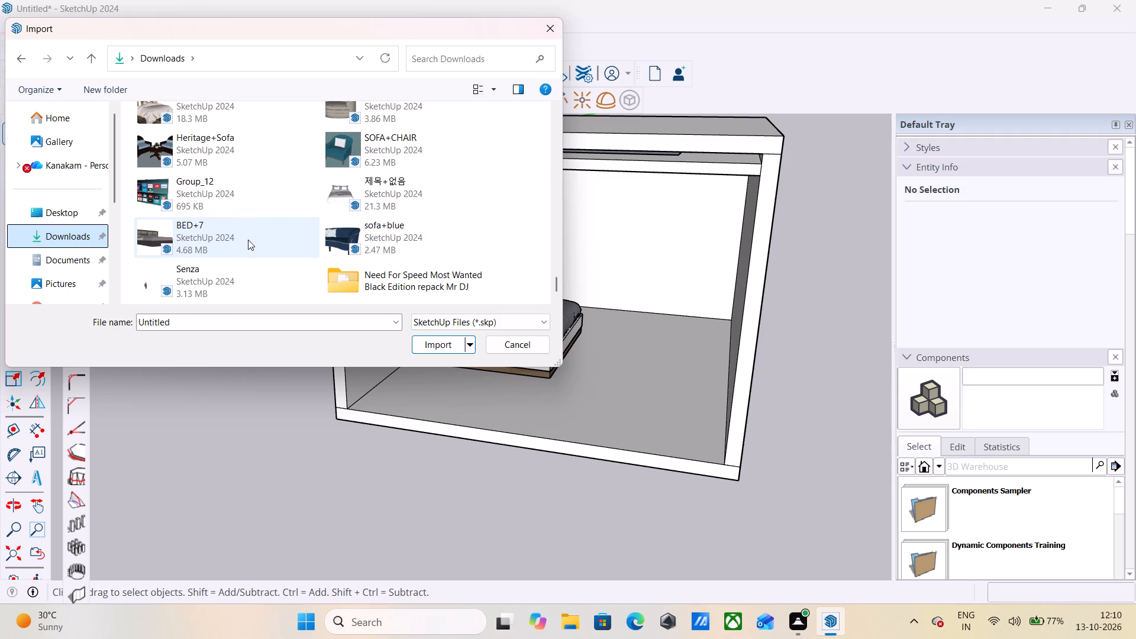
scroll(248, 240, down, 2)
scroll(248, 240, up, 1)
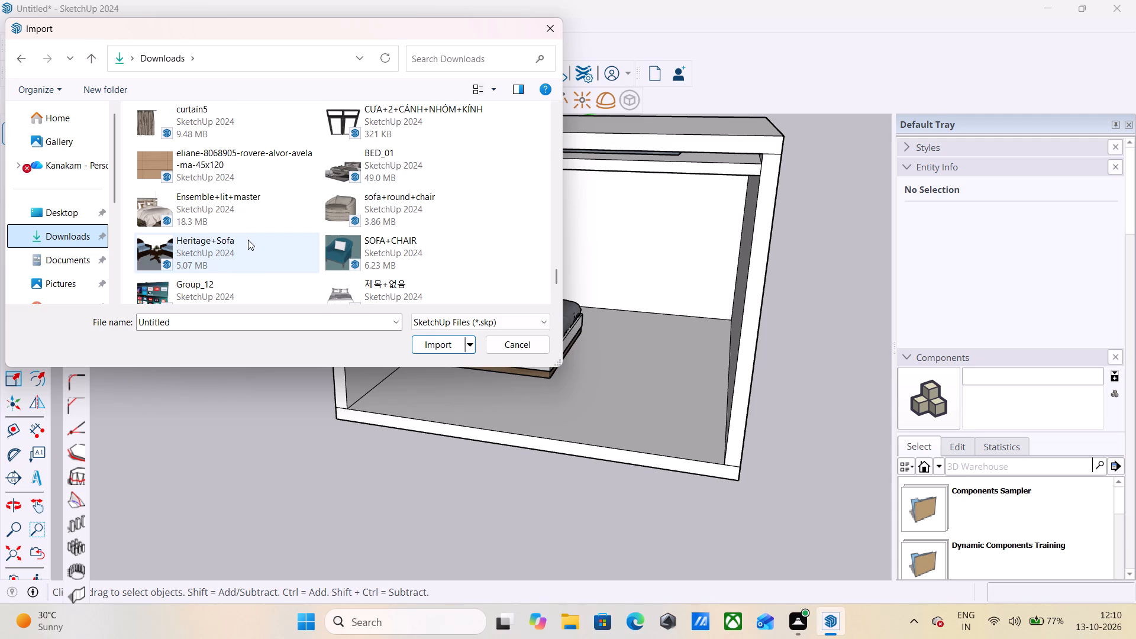
scroll(248, 240, up, 2)
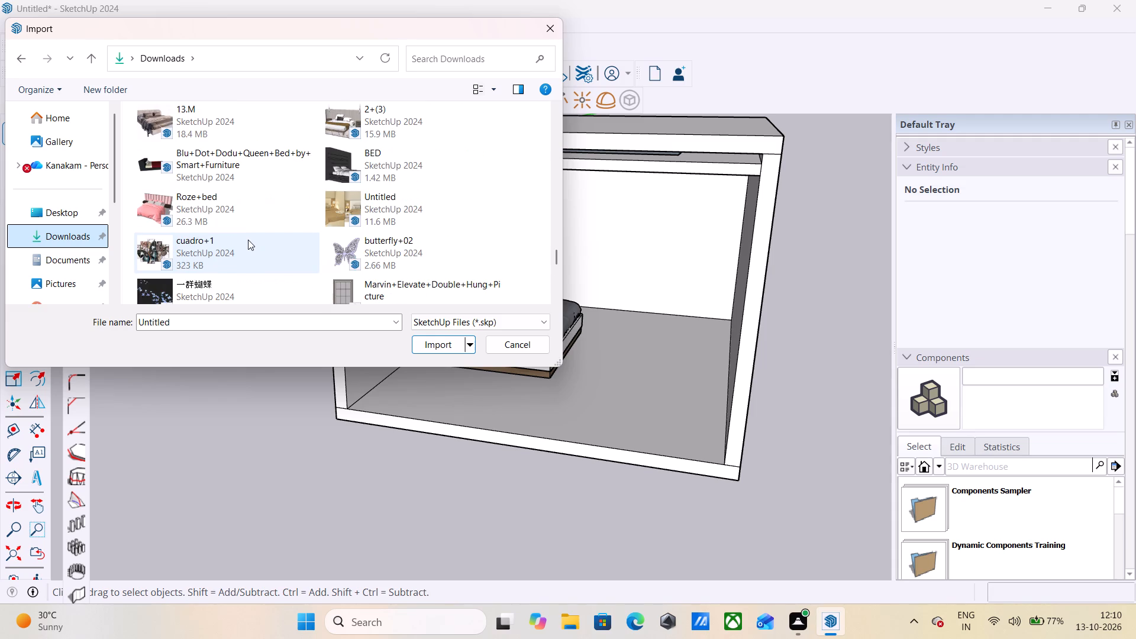
scroll(248, 240, up, 1)
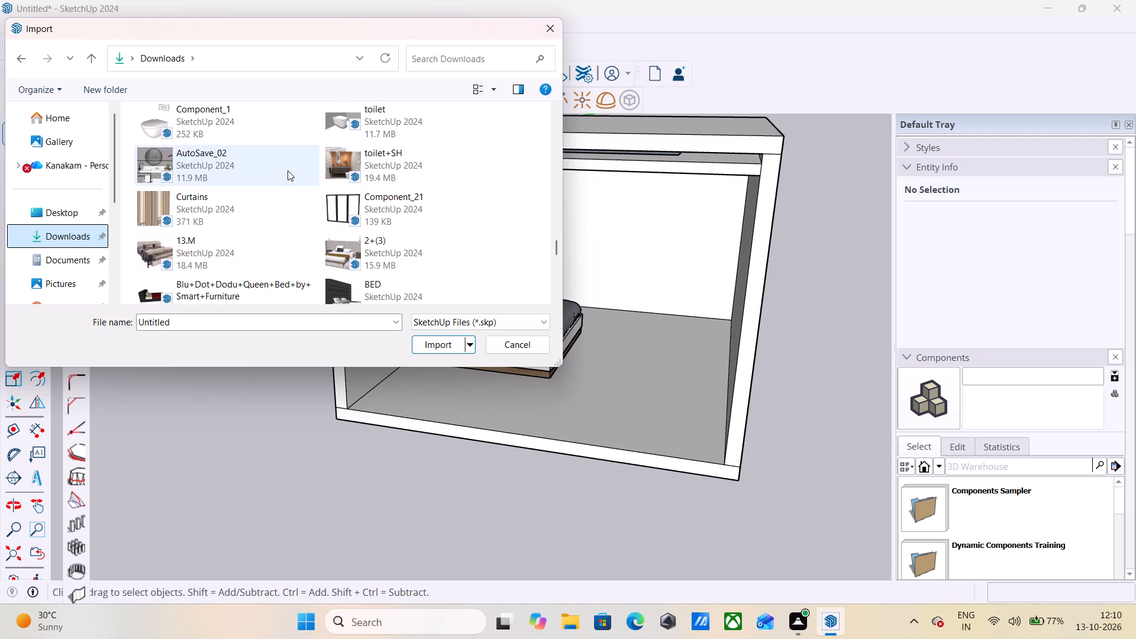
scroll(290, 170, up, 1)
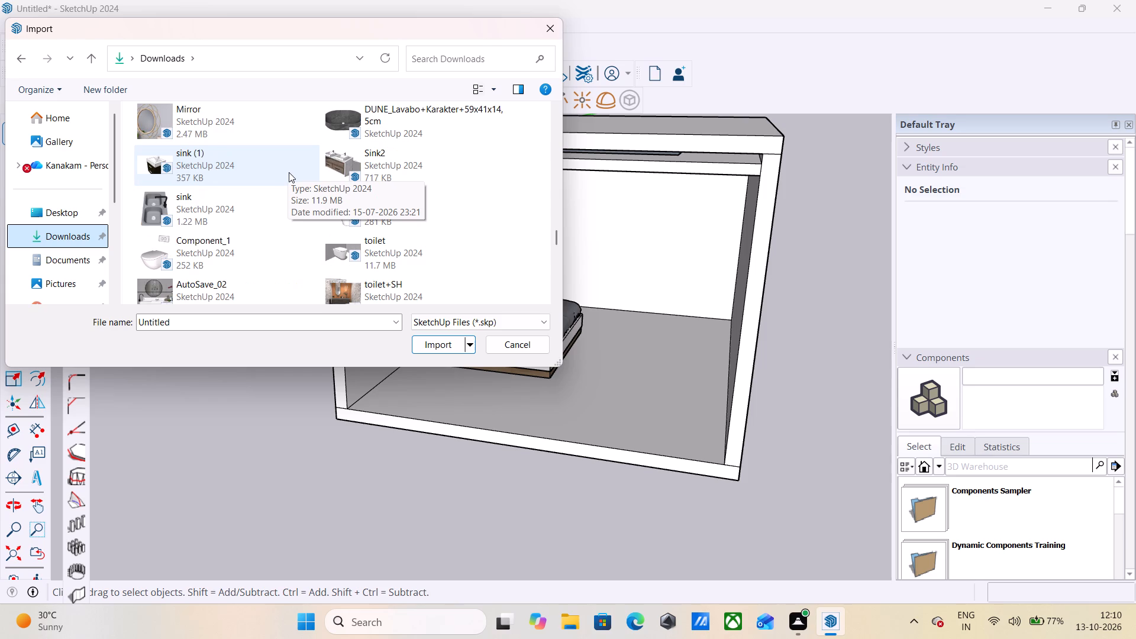
scroll(289, 172, up, 1)
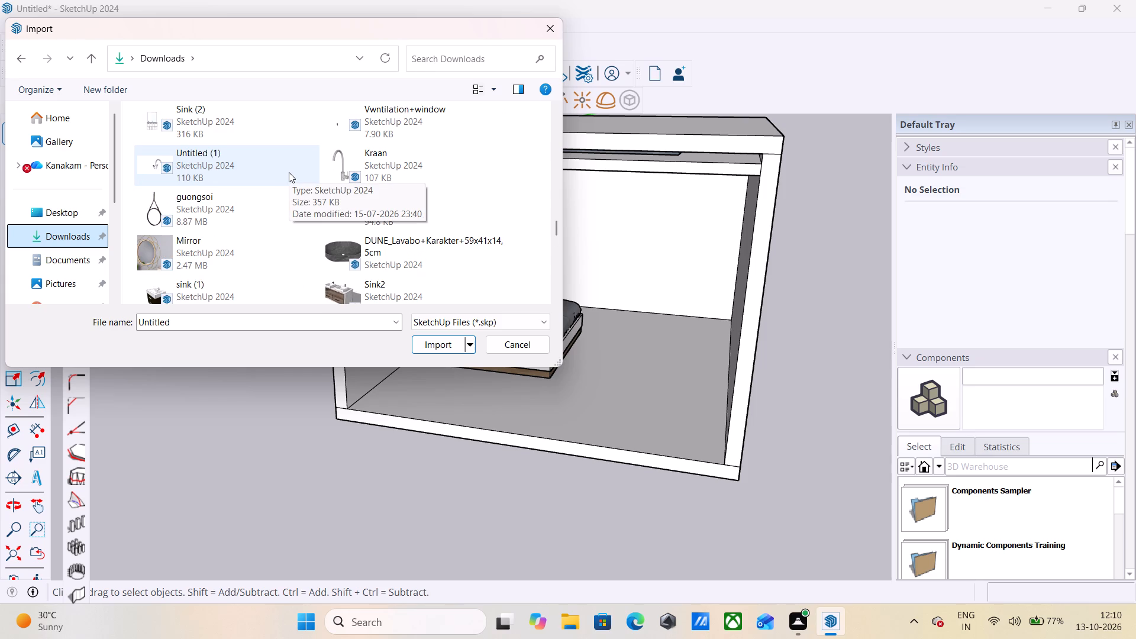
scroll(289, 172, up, 2)
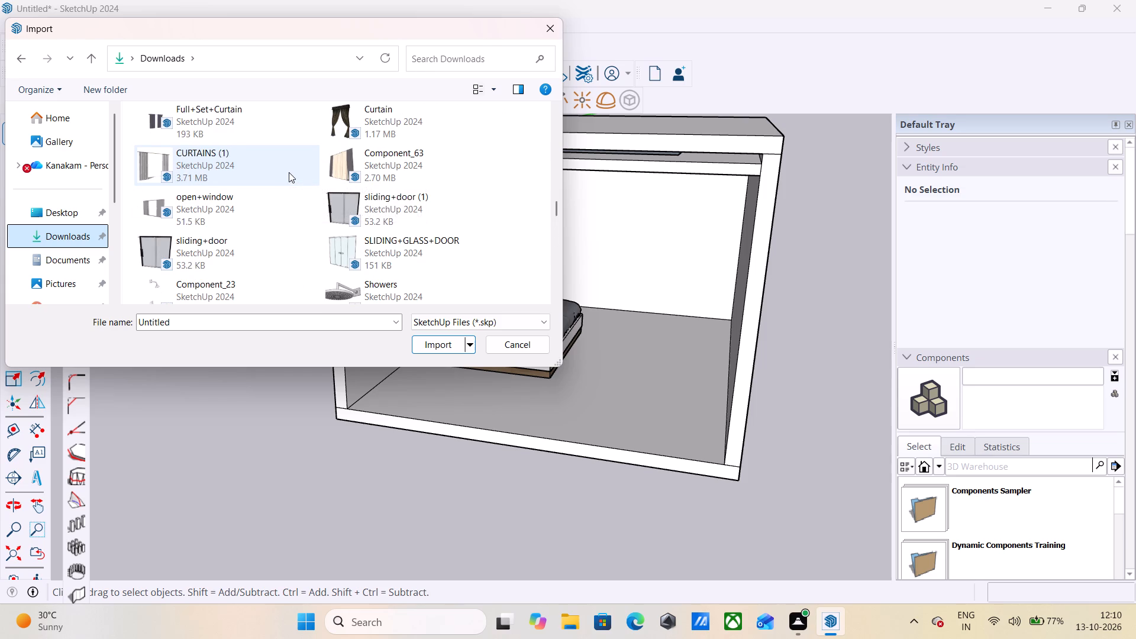
scroll(289, 172, up, 1)
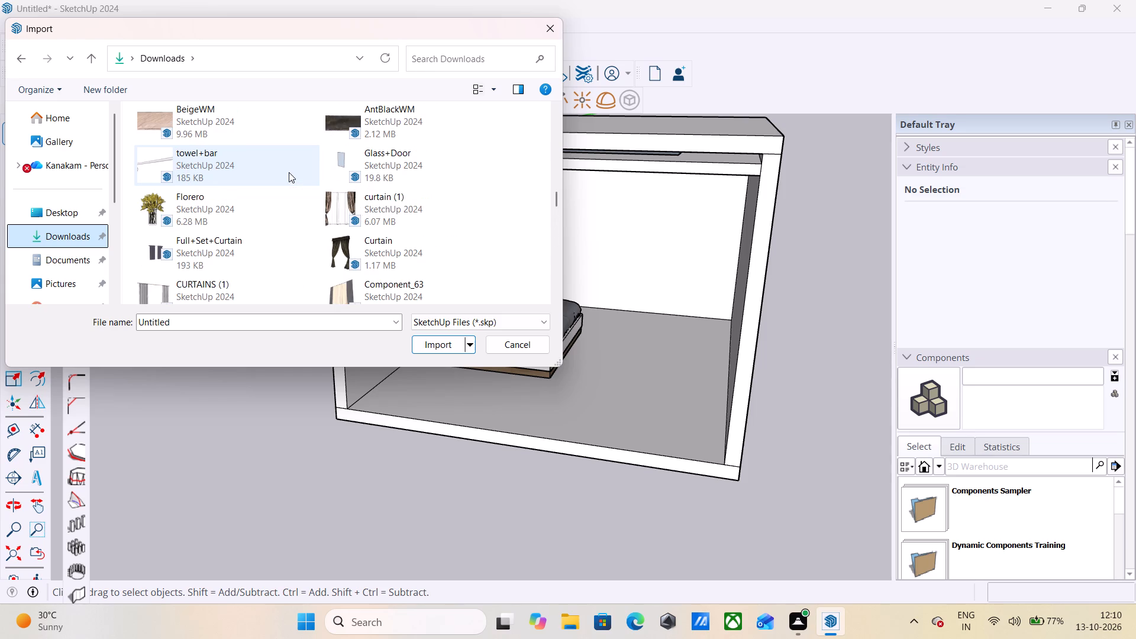
scroll(289, 172, up, 1)
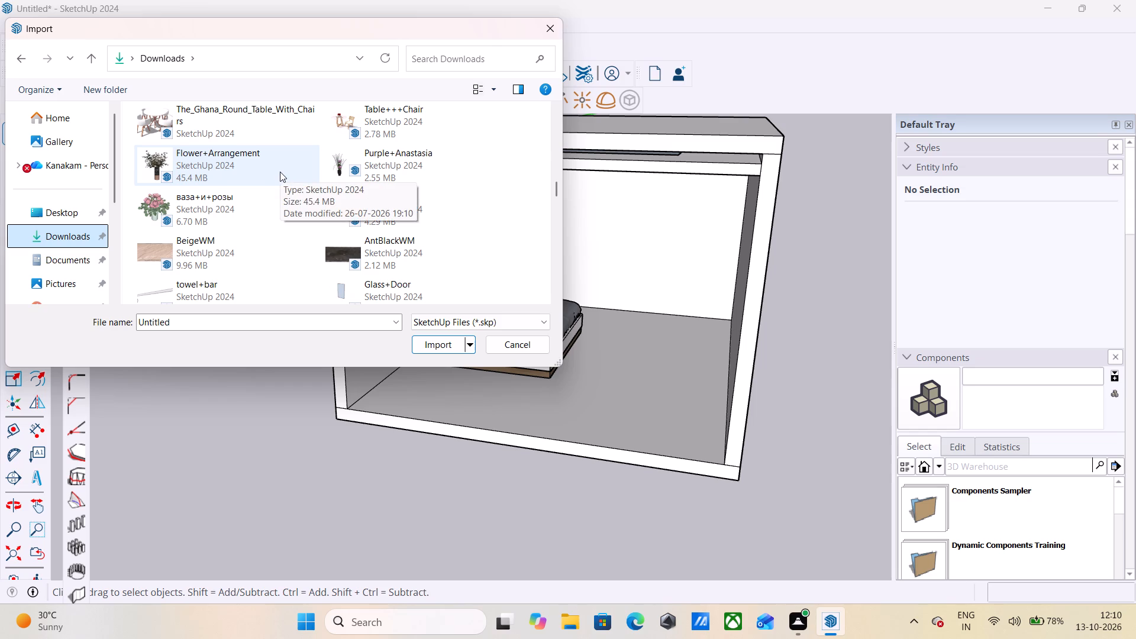
scroll(280, 172, up, 1)
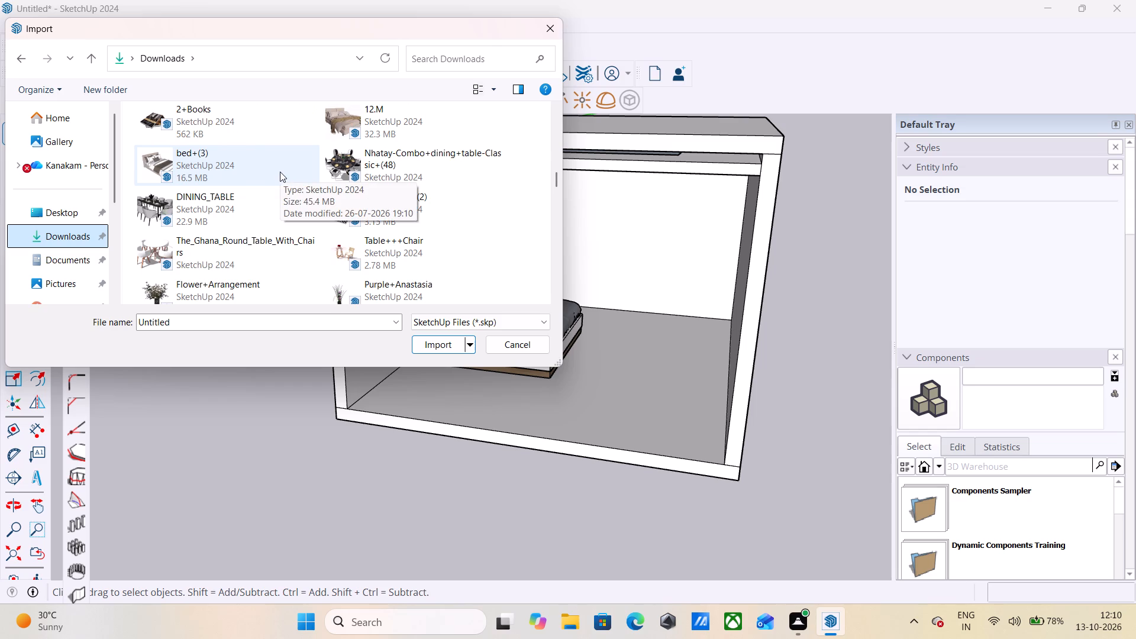
Browse further through the SketchUp files in the Downloads folder and close the import without choosing a model.
scroll(280, 172, up, 1)
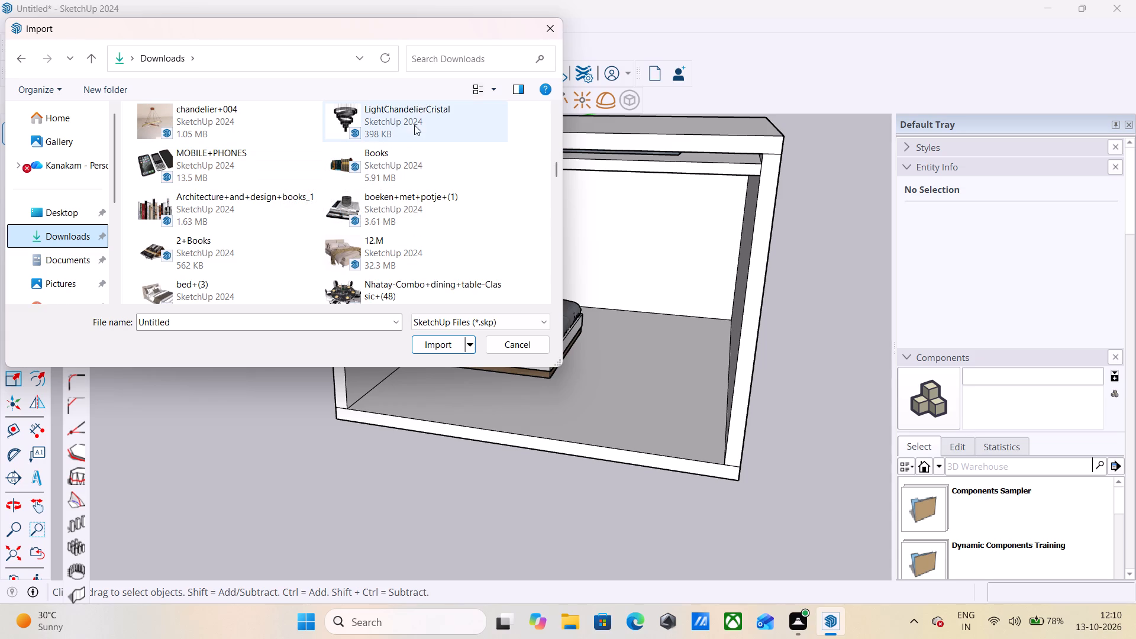
scroll(263, 134, up, 2)
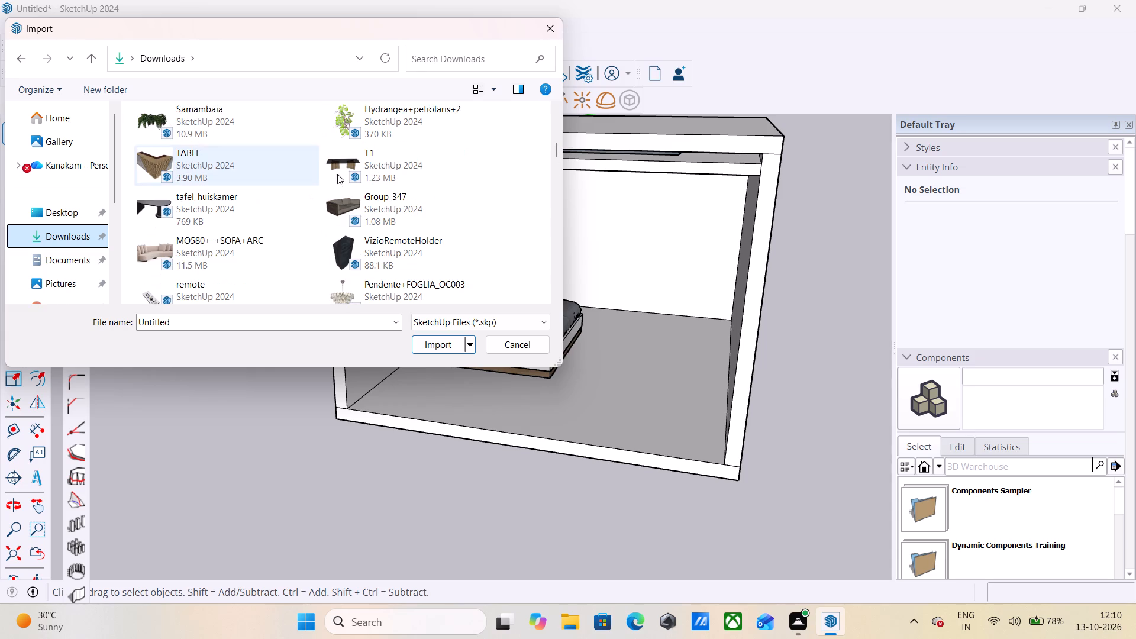
scroll(360, 135, up, 1)
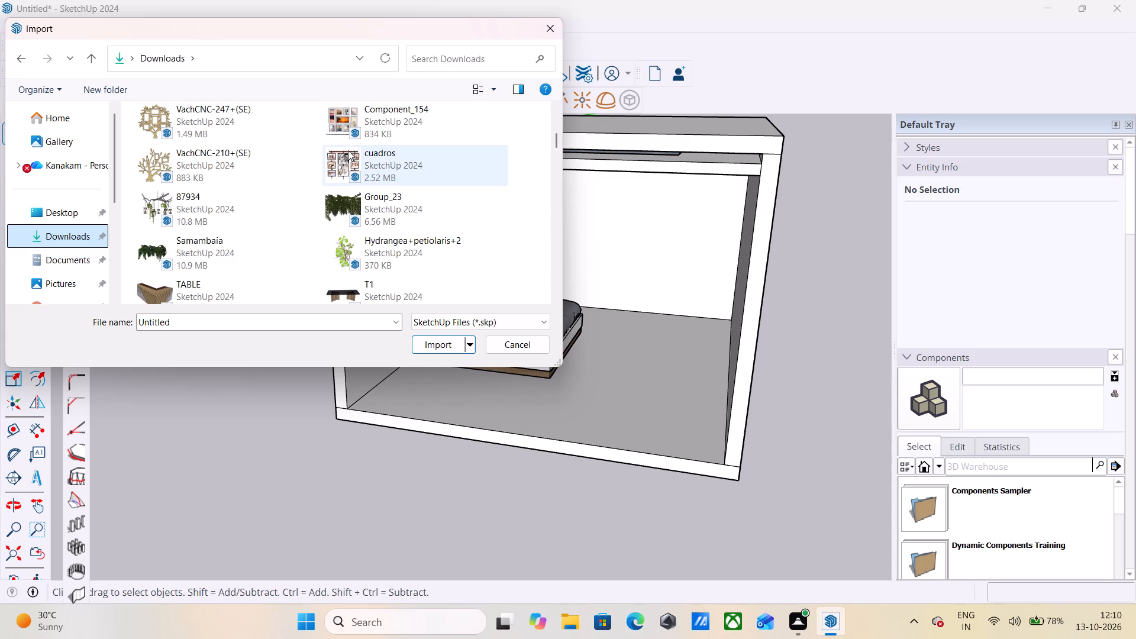
scroll(348, 156, up, 1)
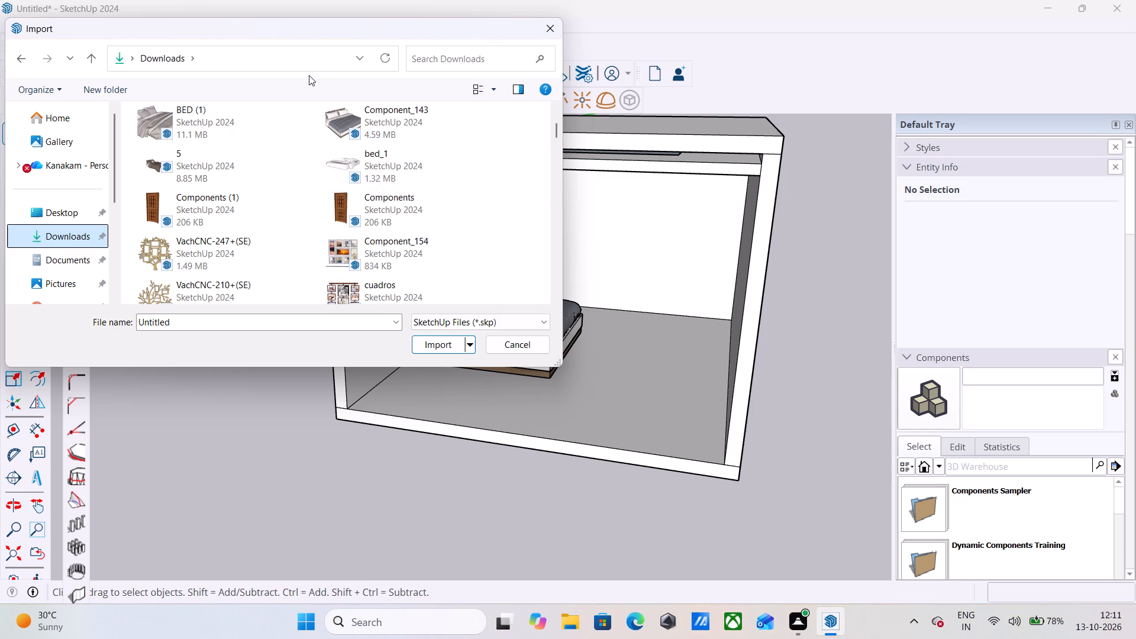
scroll(309, 75, up, 3)
click(547, 26)
Examine the bed in the room, including its pillows and head end against the side wall, up close.
middle_drag(576, 309, 461, 297)
scroll(341, 303, up, 1)
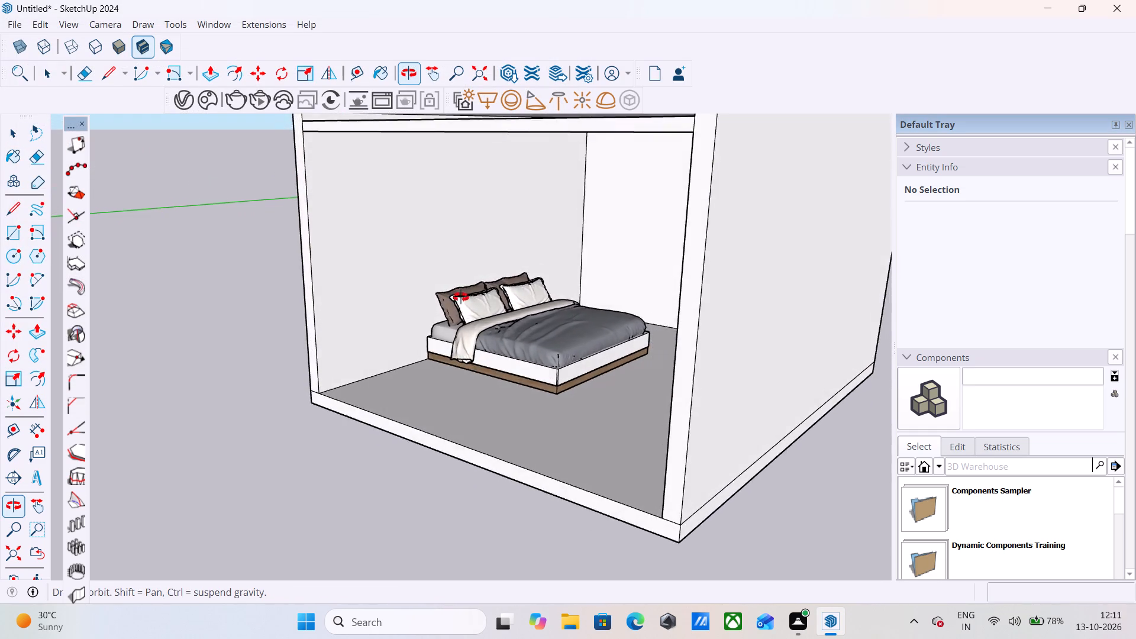
middle_drag(461, 297, 503, 351)
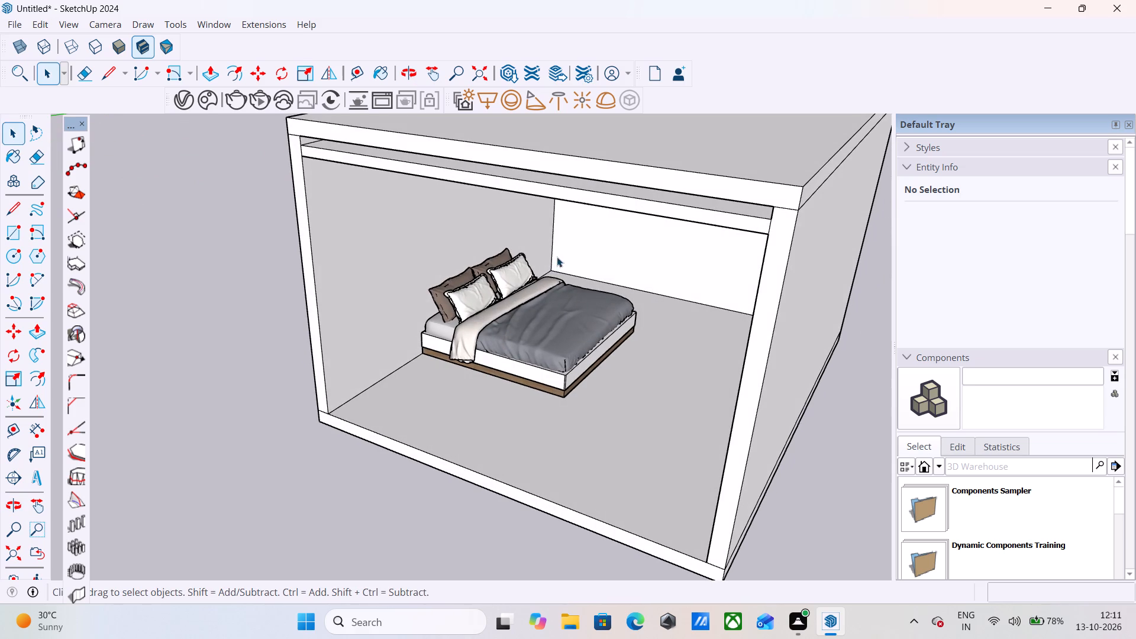
scroll(557, 257, up, 13)
middle_drag(530, 284, 519, 287)
middle_drag(505, 291, 397, 329)
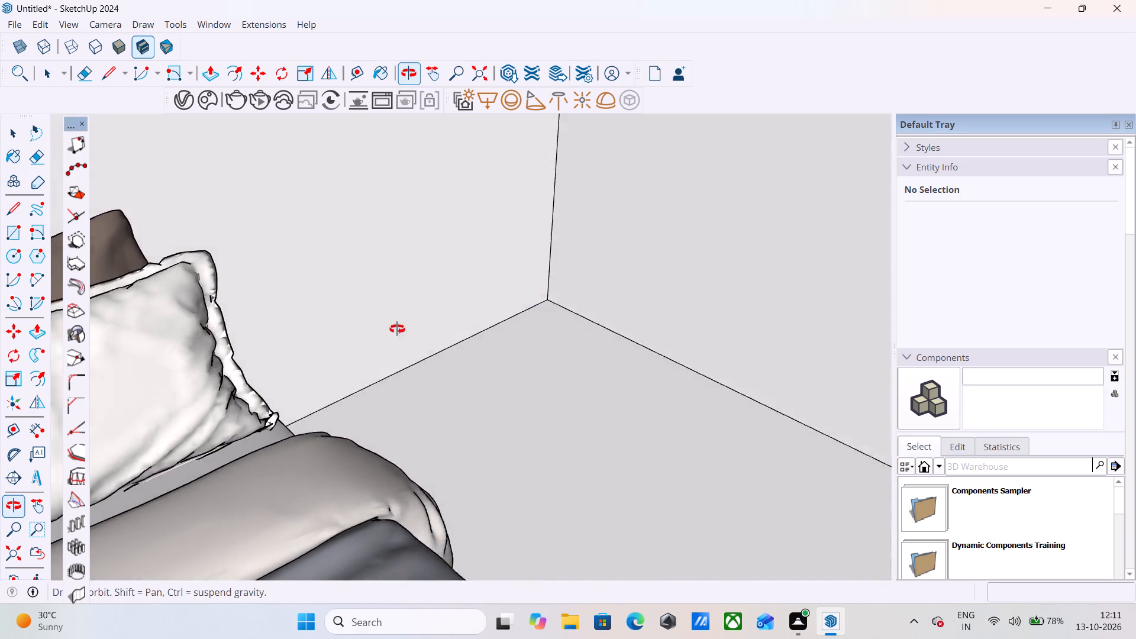
middle_drag(397, 329, 553, 265)
scroll(553, 268, up, 1)
scroll(553, 249, down, 9)
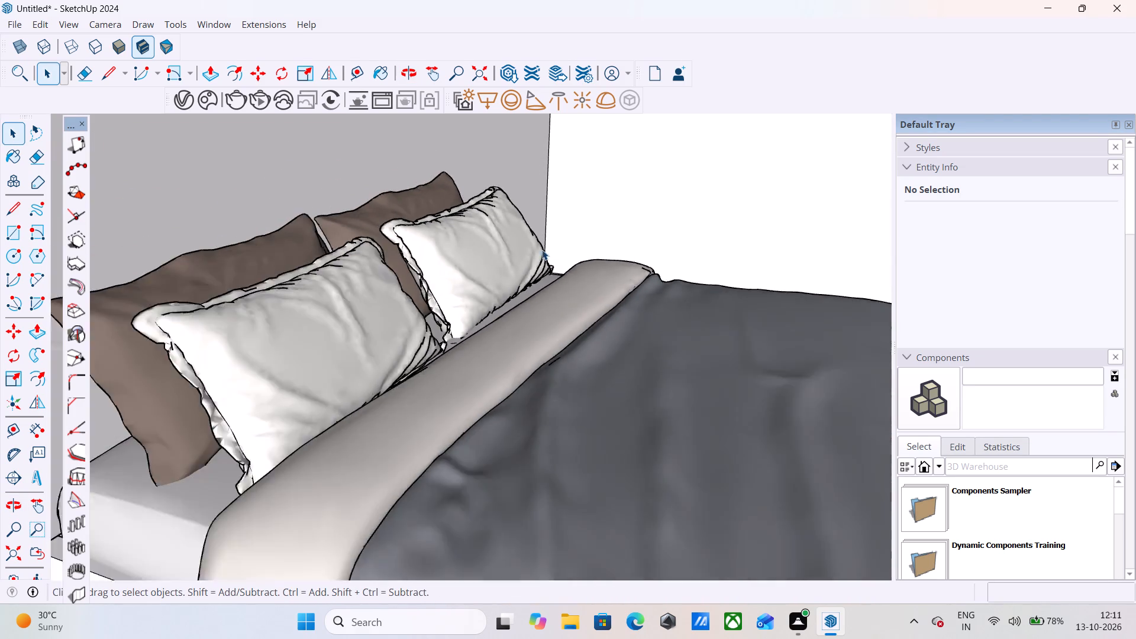
scroll(542, 250, down, 19)
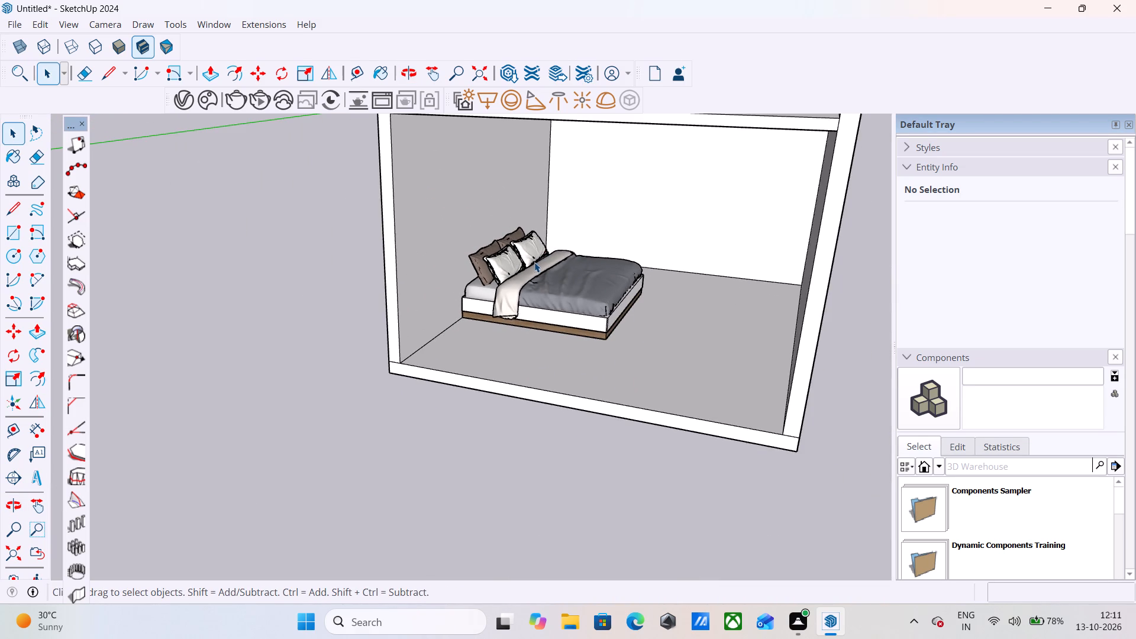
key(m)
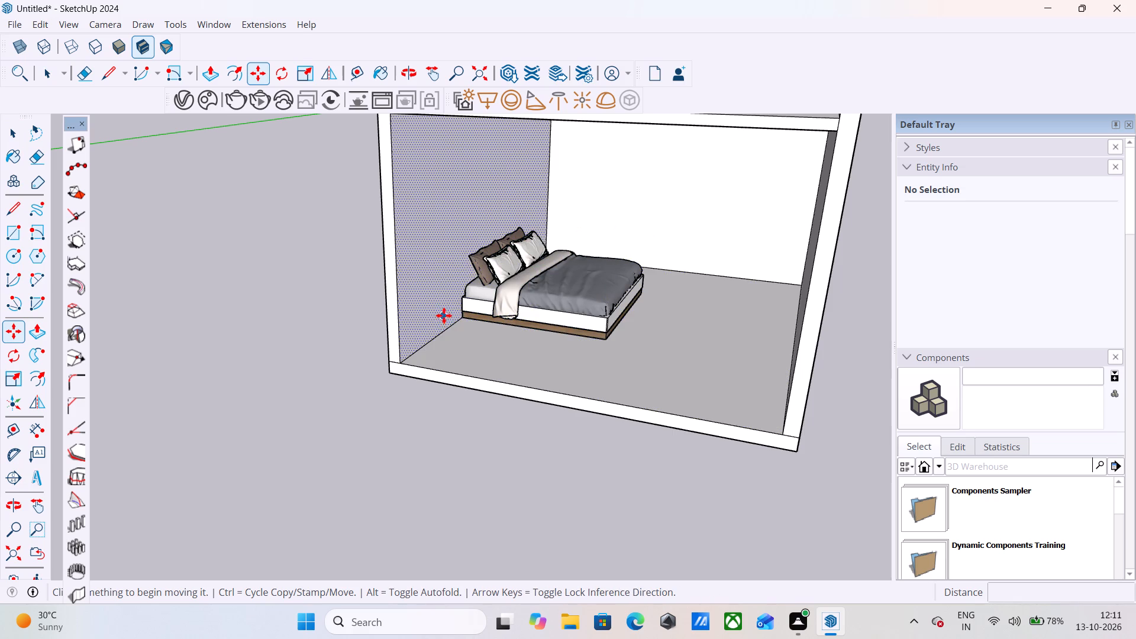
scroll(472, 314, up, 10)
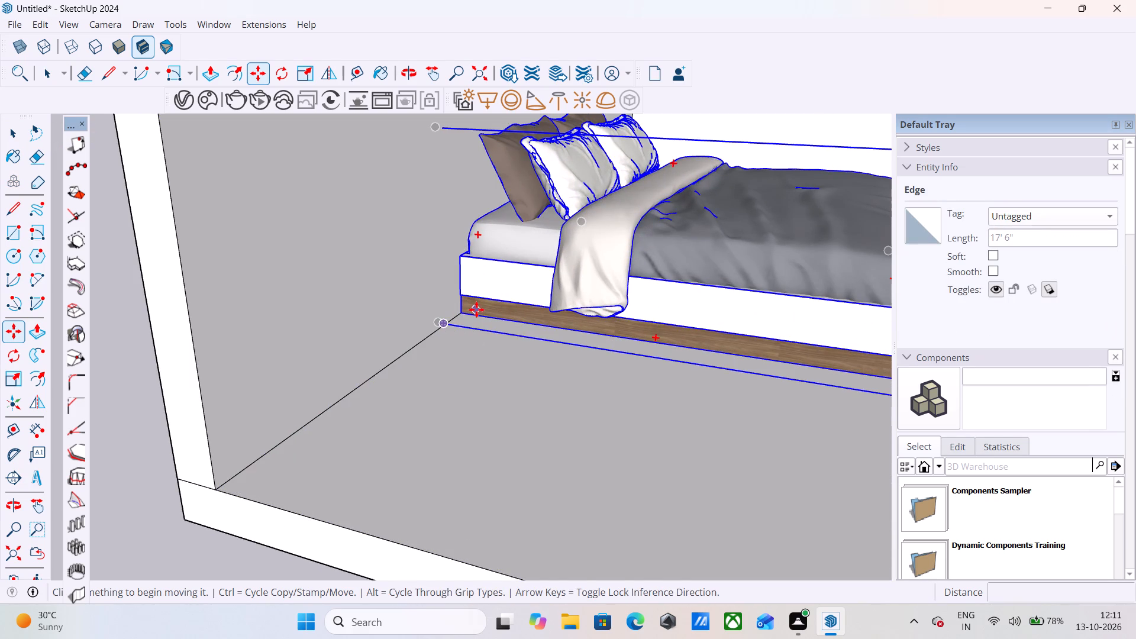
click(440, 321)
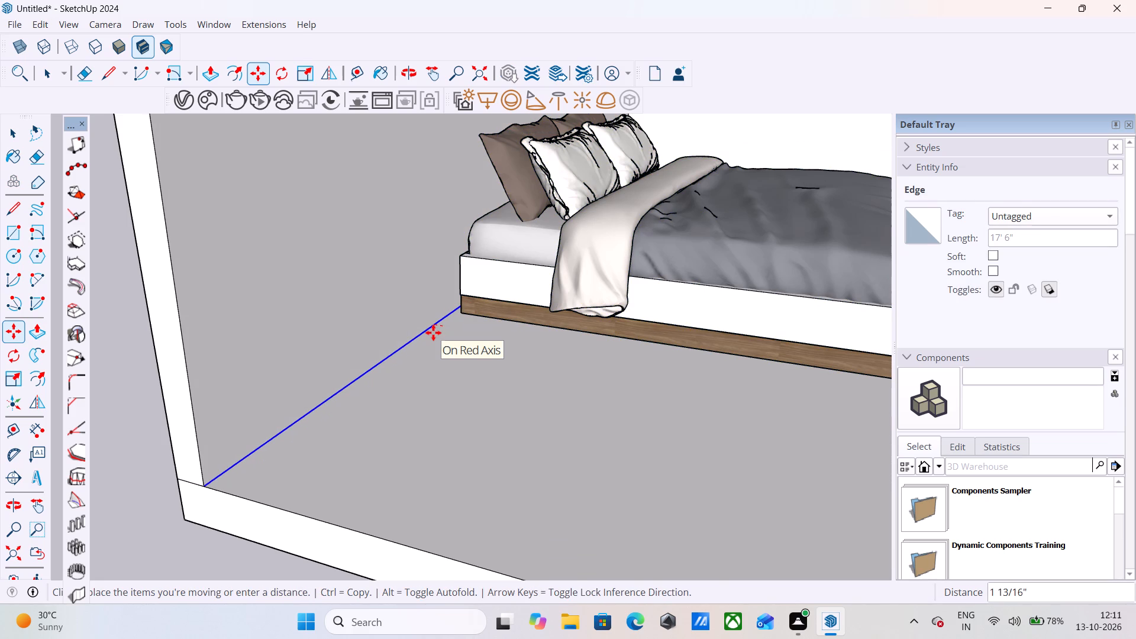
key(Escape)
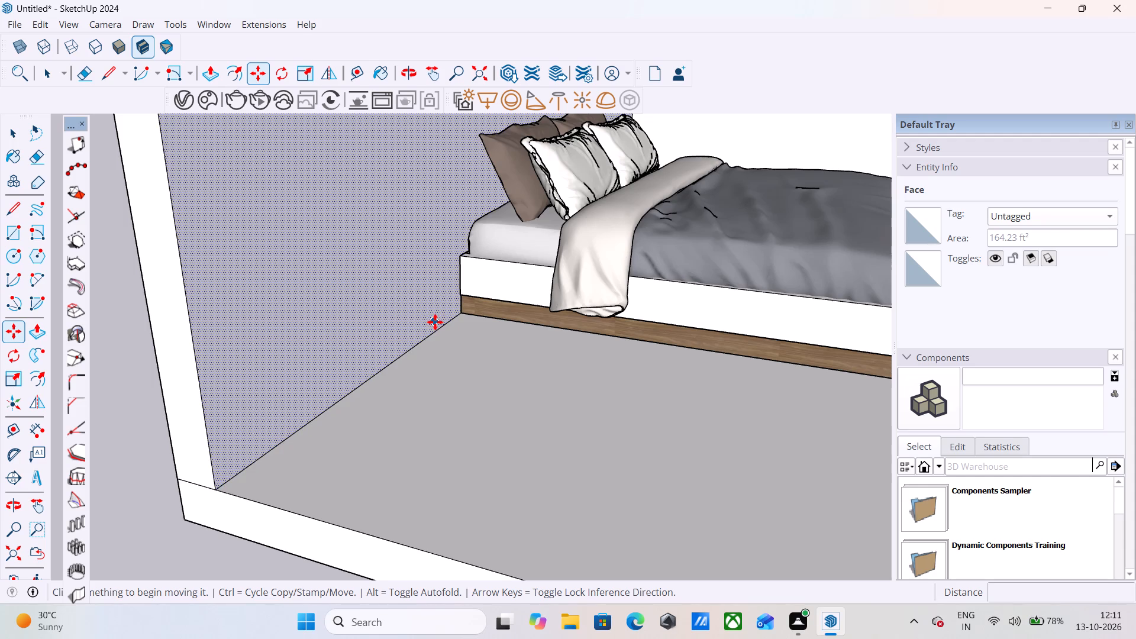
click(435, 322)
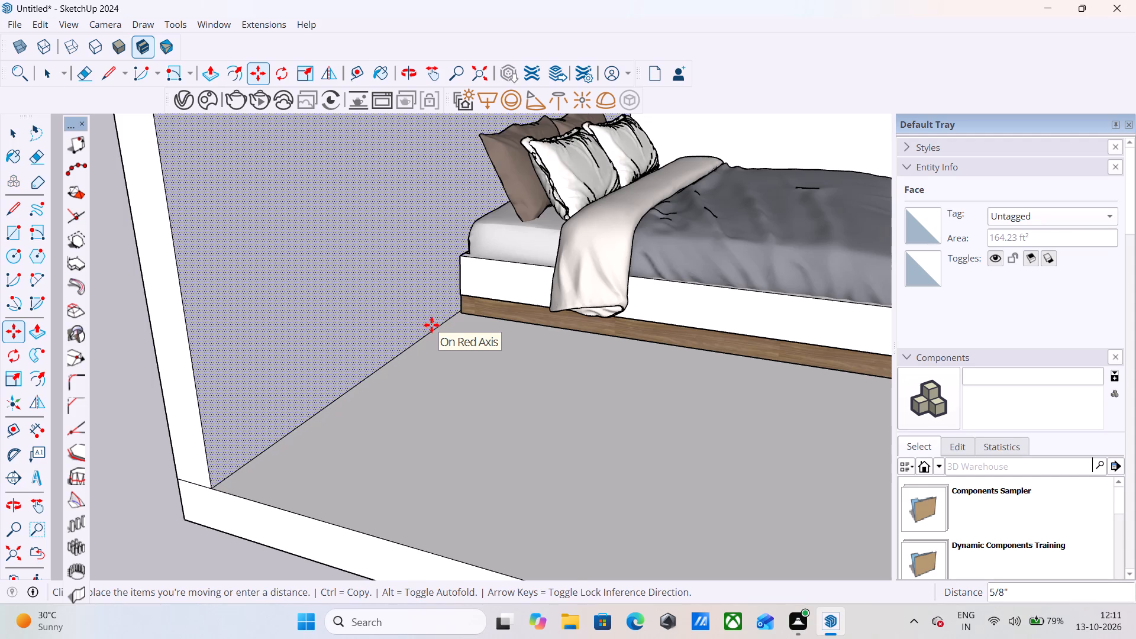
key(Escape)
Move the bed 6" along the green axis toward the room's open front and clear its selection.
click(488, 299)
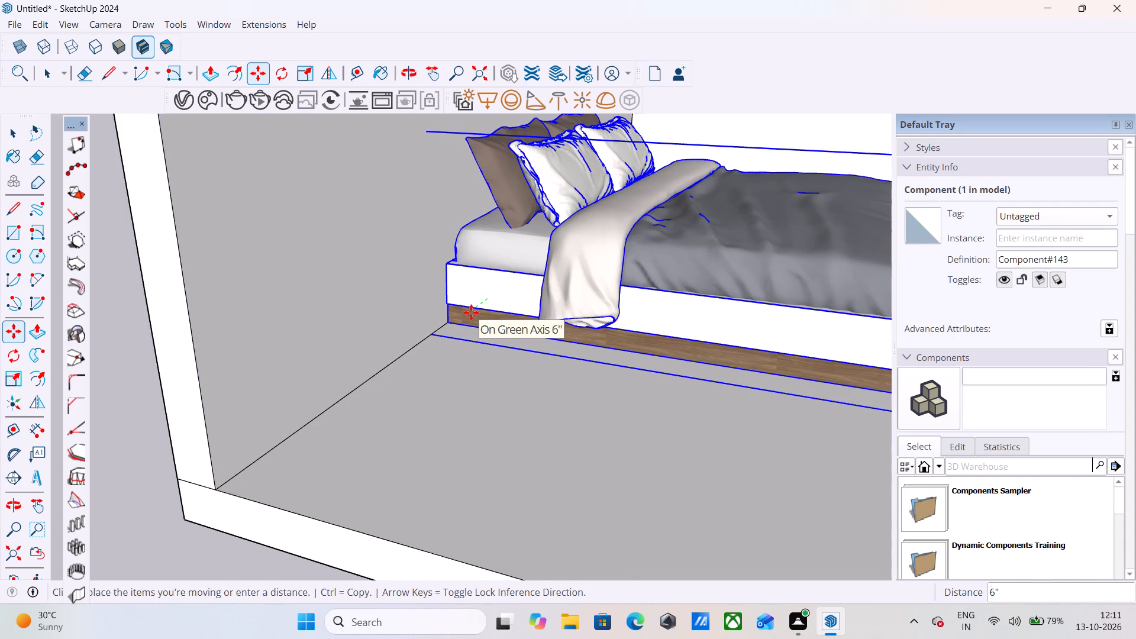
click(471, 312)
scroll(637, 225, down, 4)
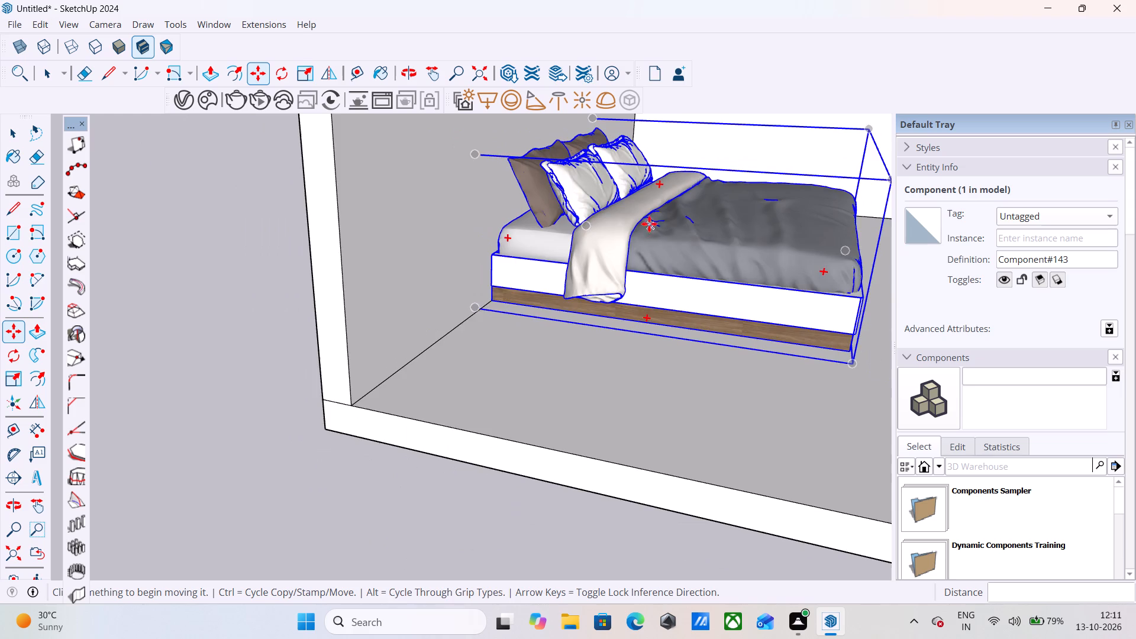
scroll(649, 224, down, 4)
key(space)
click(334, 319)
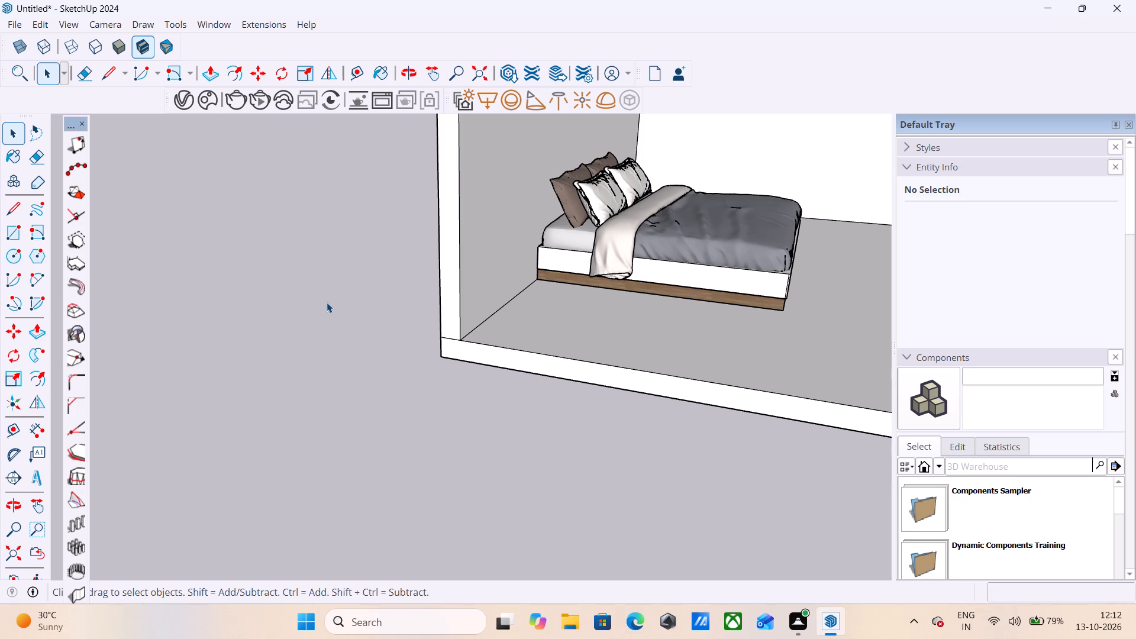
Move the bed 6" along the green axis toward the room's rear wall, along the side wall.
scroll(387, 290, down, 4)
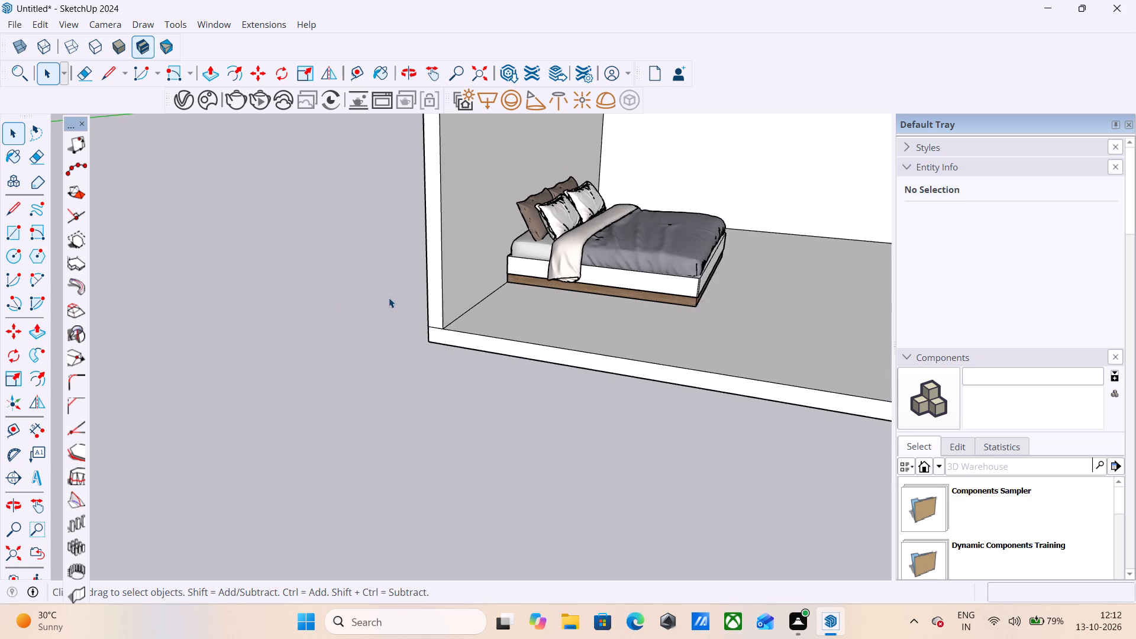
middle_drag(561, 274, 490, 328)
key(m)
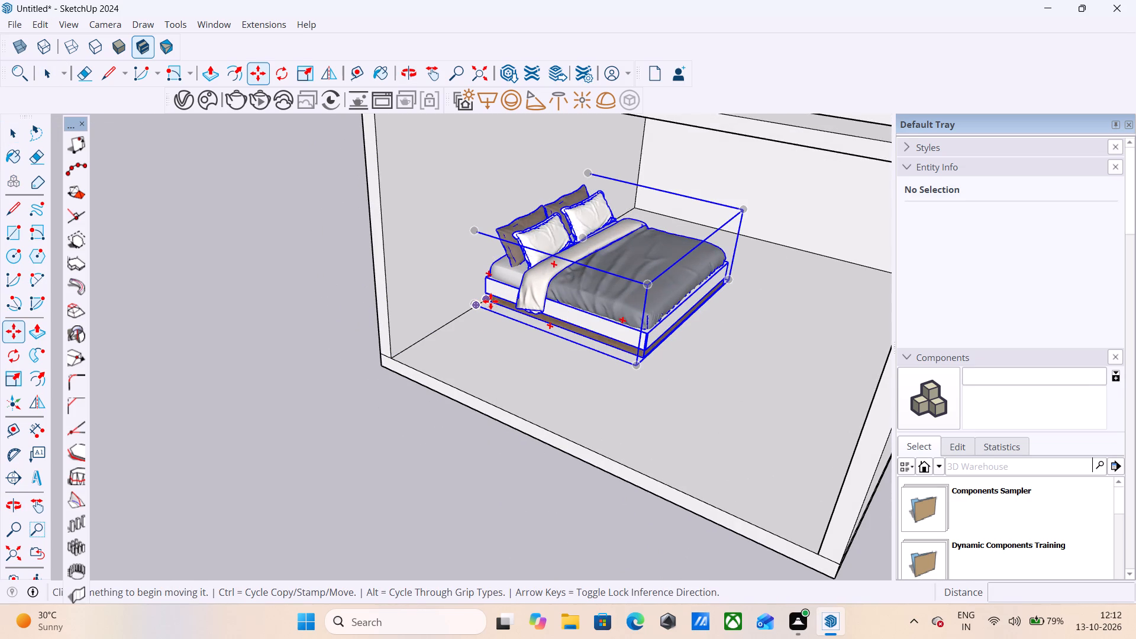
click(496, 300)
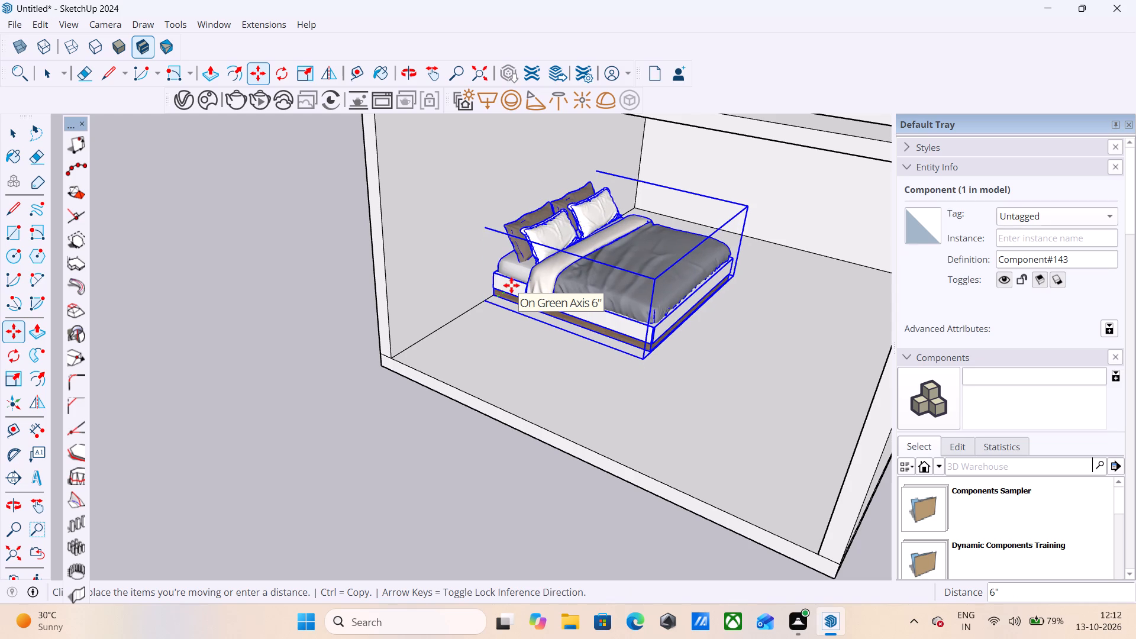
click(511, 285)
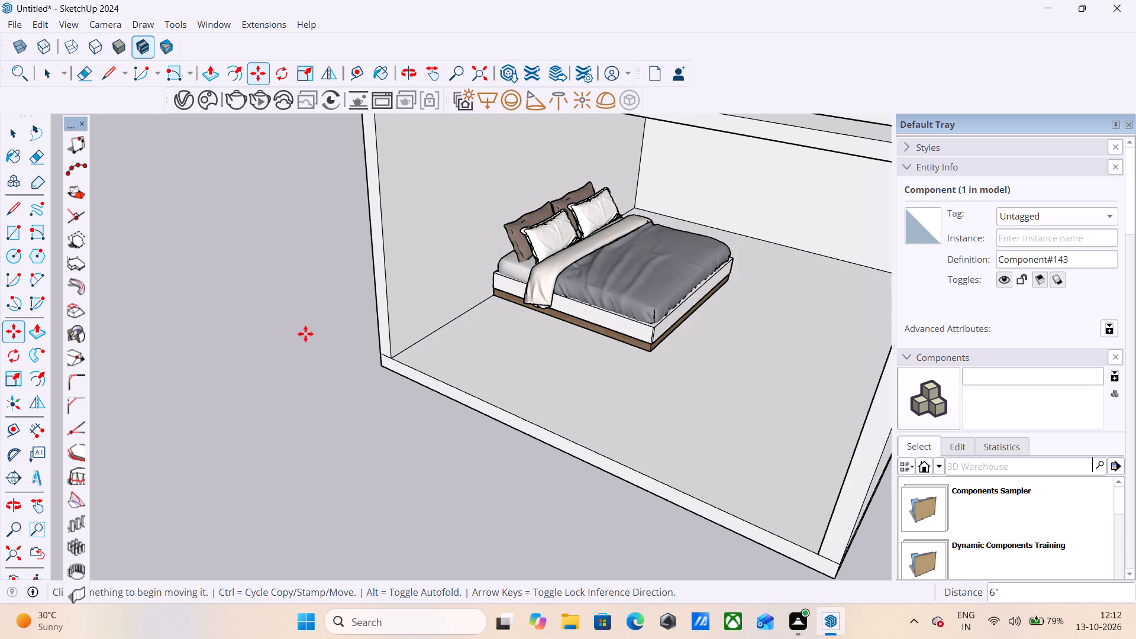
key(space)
Start an upright rectangle on the side wall behind the pillows, from the wall's floor edge just in front of the bed.
scroll(286, 262, down, 5)
middle_drag(269, 280, 145, 170)
scroll(269, 280, up, 1)
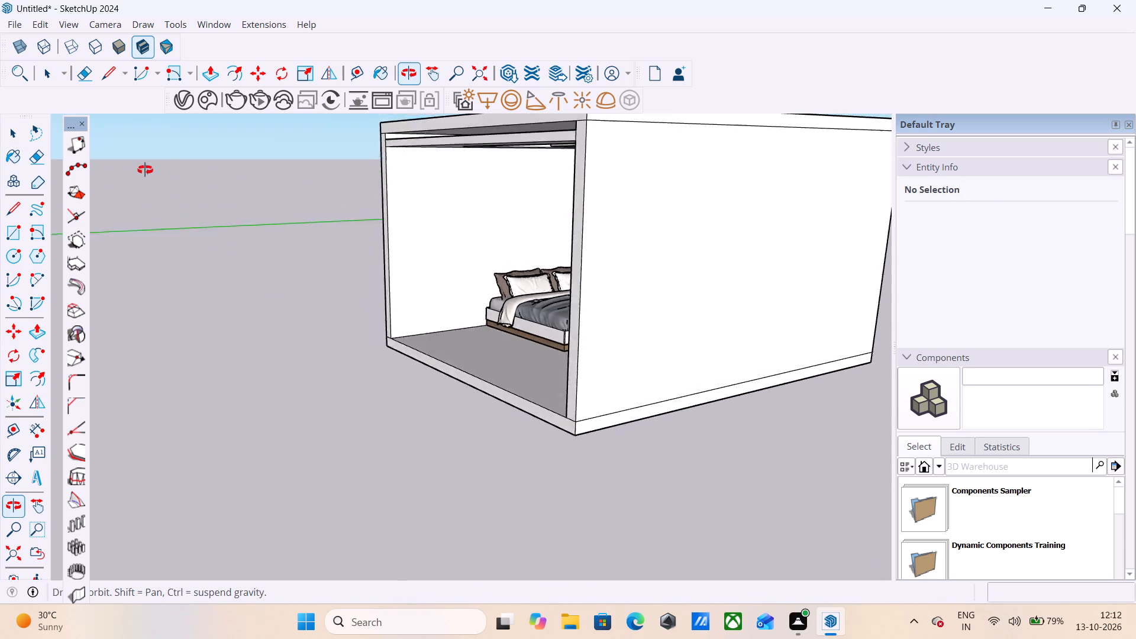
middle_drag(145, 170, 122, 127)
key(r)
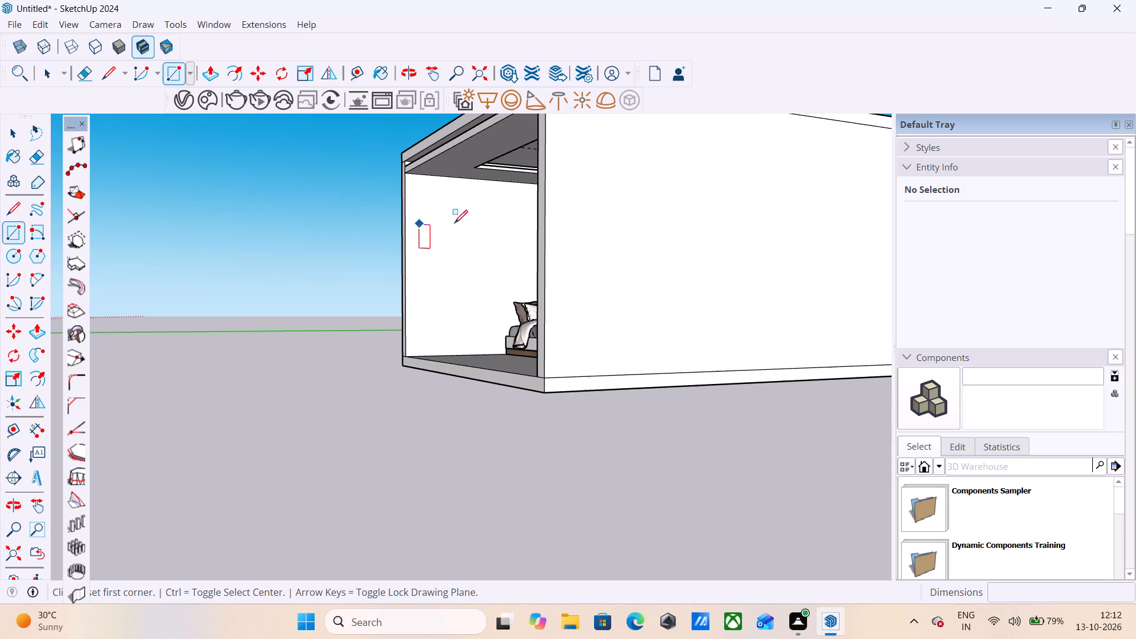
scroll(492, 321, up, 5)
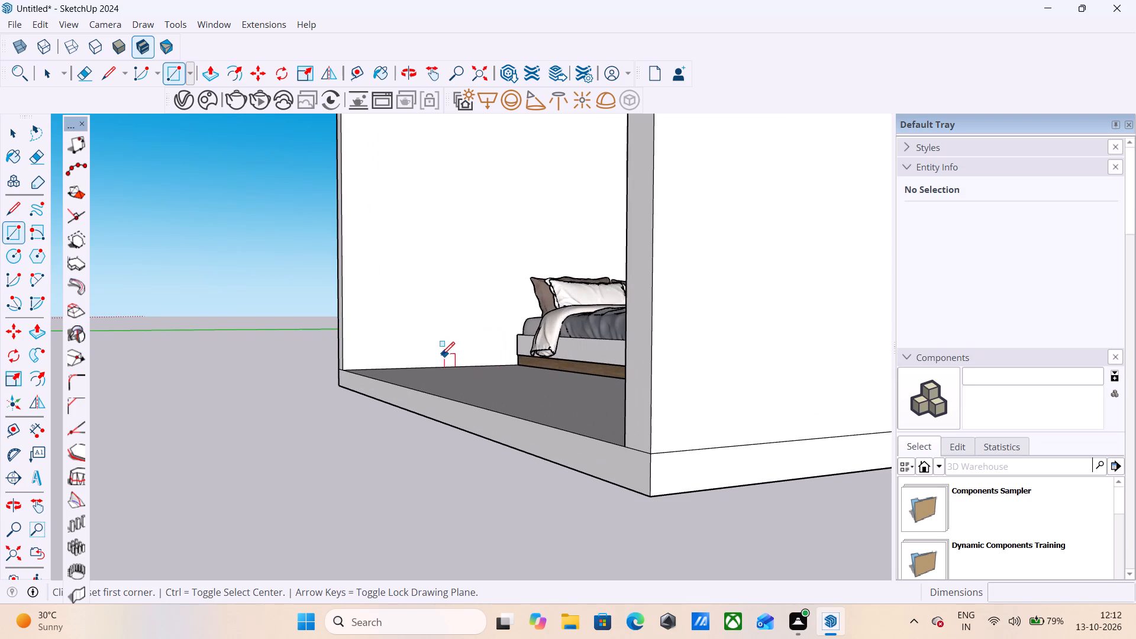
scroll(441, 364, down, 3)
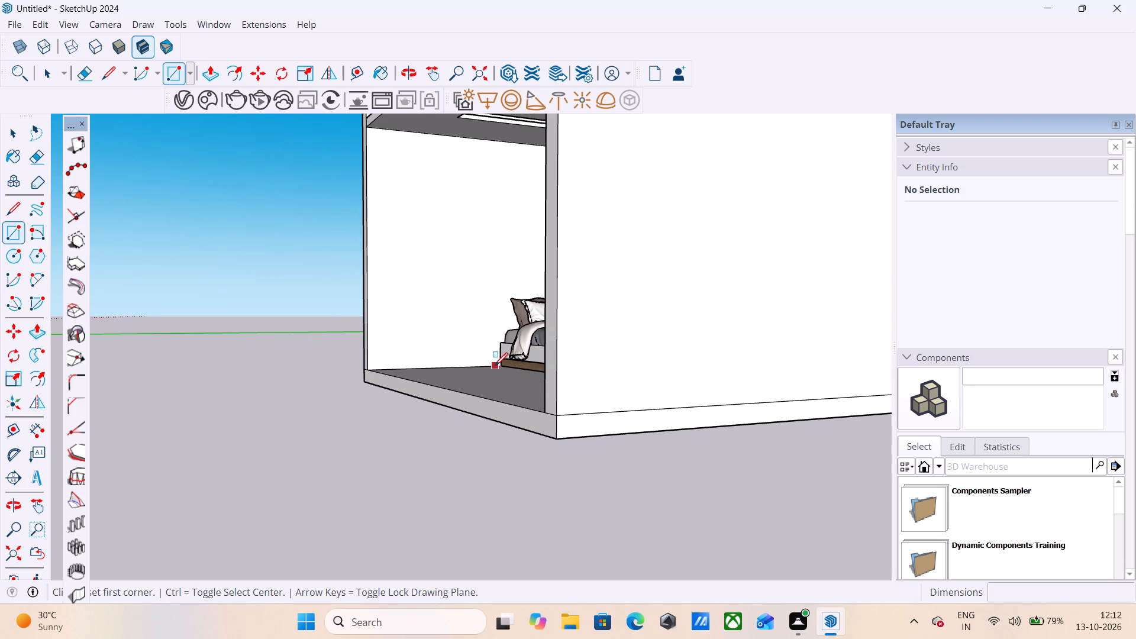
scroll(495, 363, up, 11)
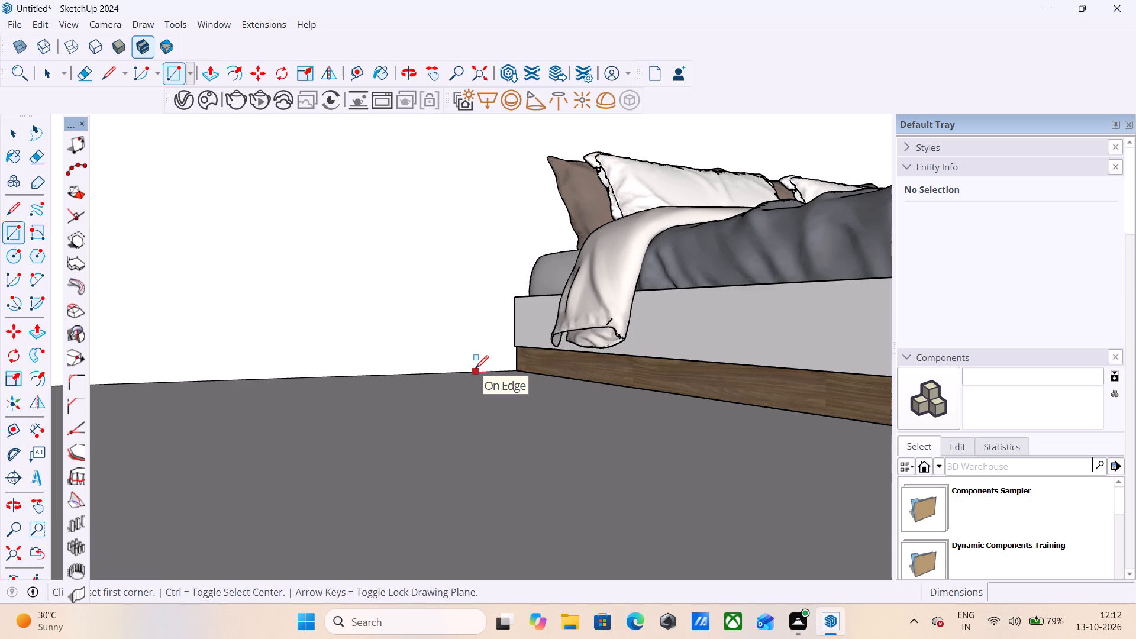
click(476, 369)
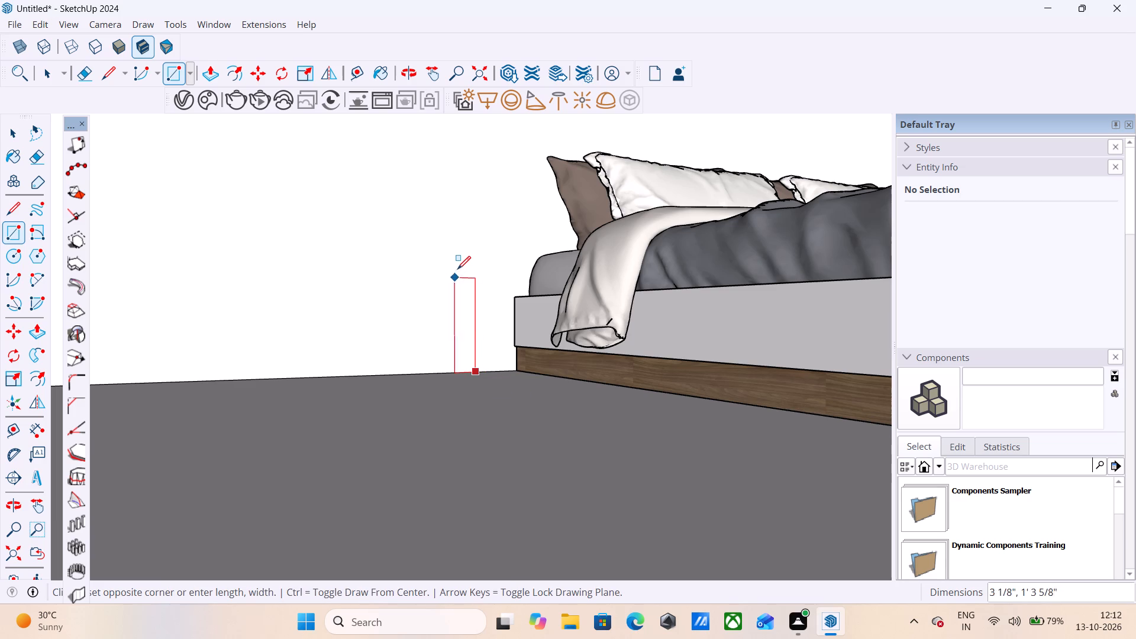
scroll(457, 272, down, 3)
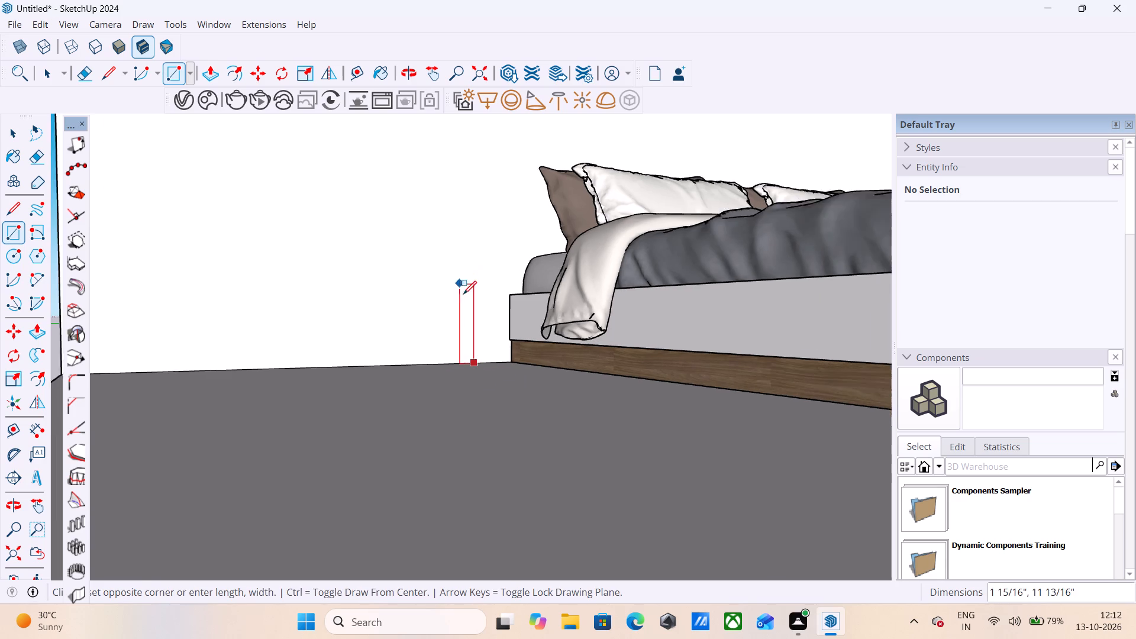
scroll(464, 295, down, 12)
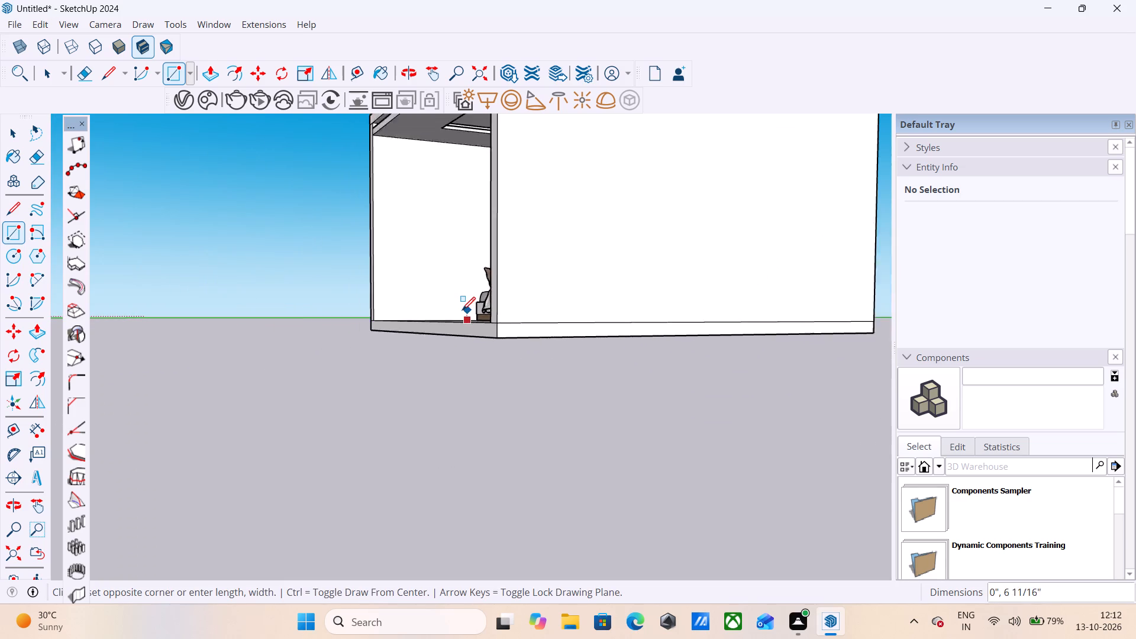
scroll(462, 310, down, 2)
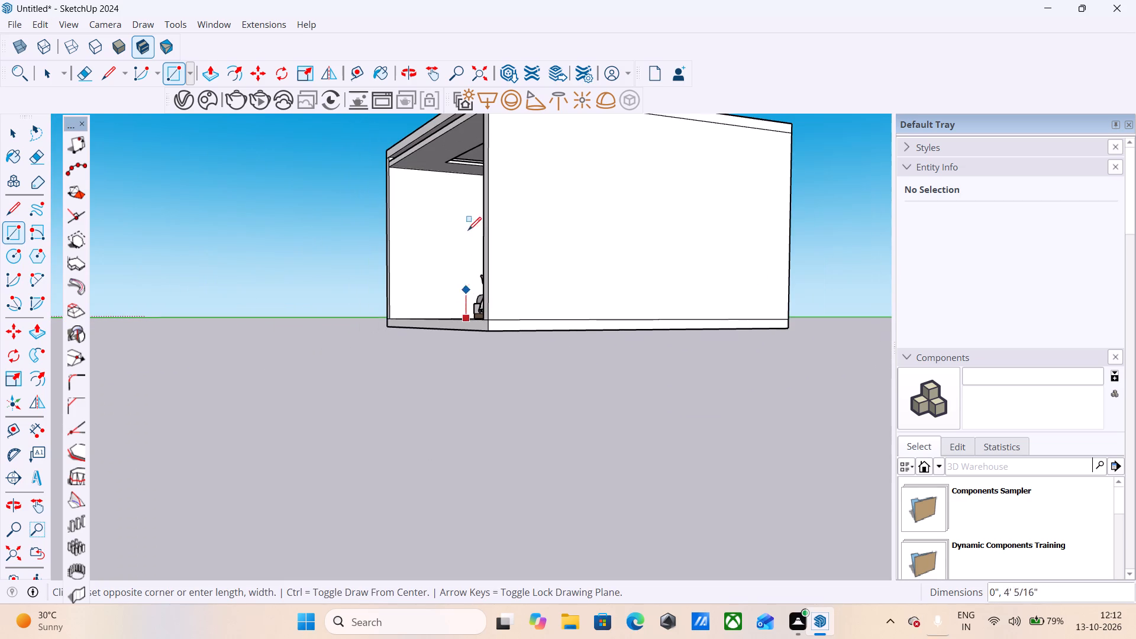
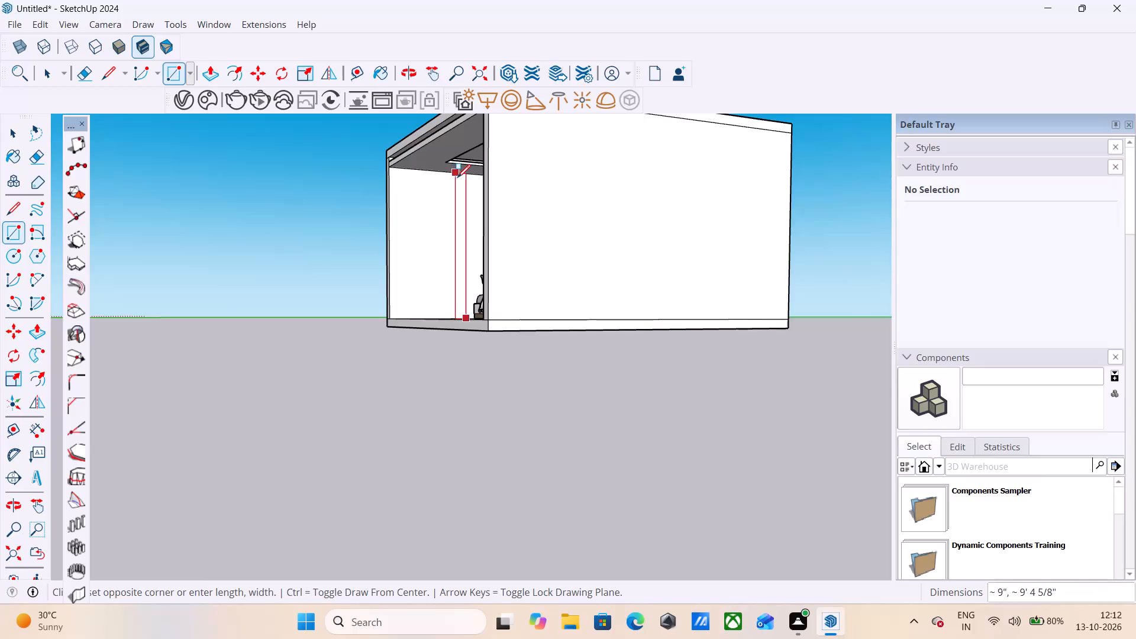
Extend the narrow upright rectangle on the side wall beside the bed up to the wall's ceiling edge.
scroll(457, 177, up, 11)
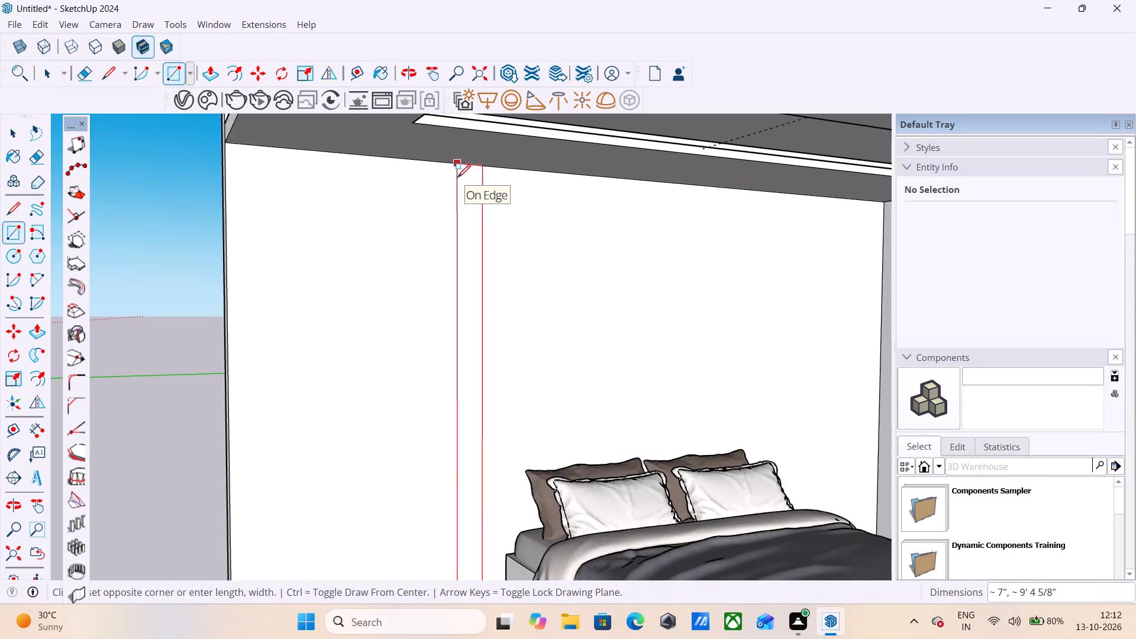
scroll(457, 177, up, 5)
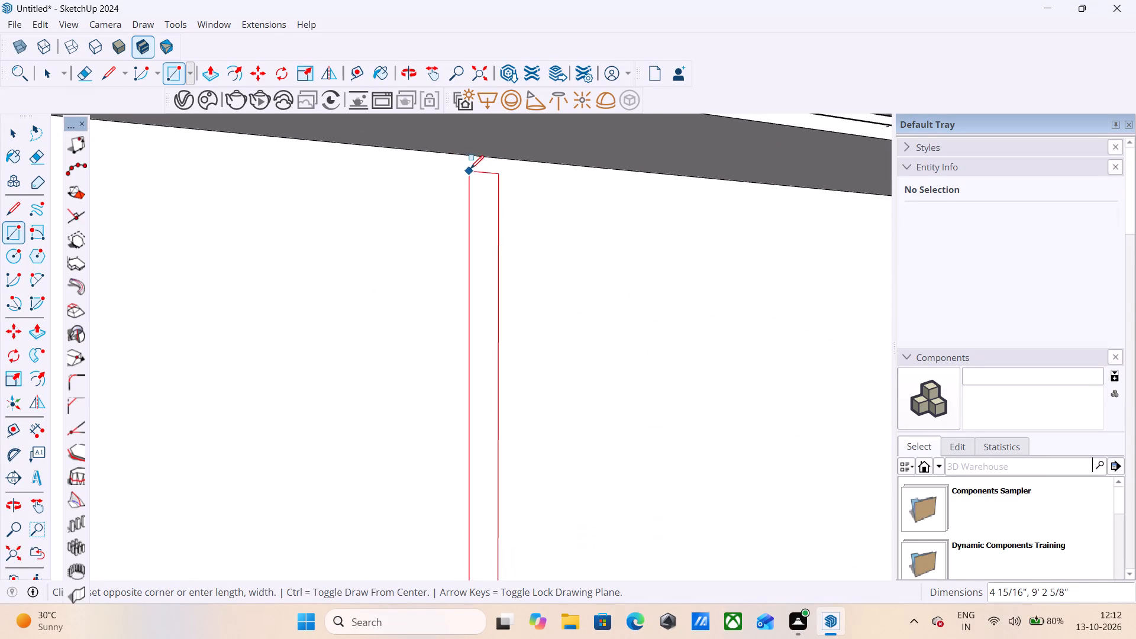
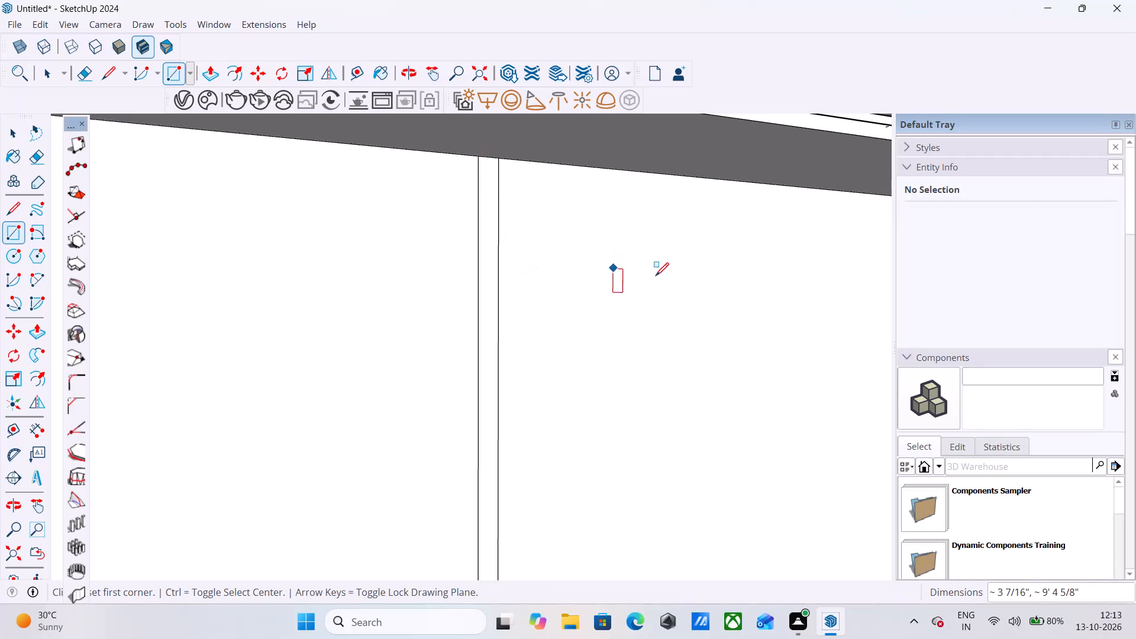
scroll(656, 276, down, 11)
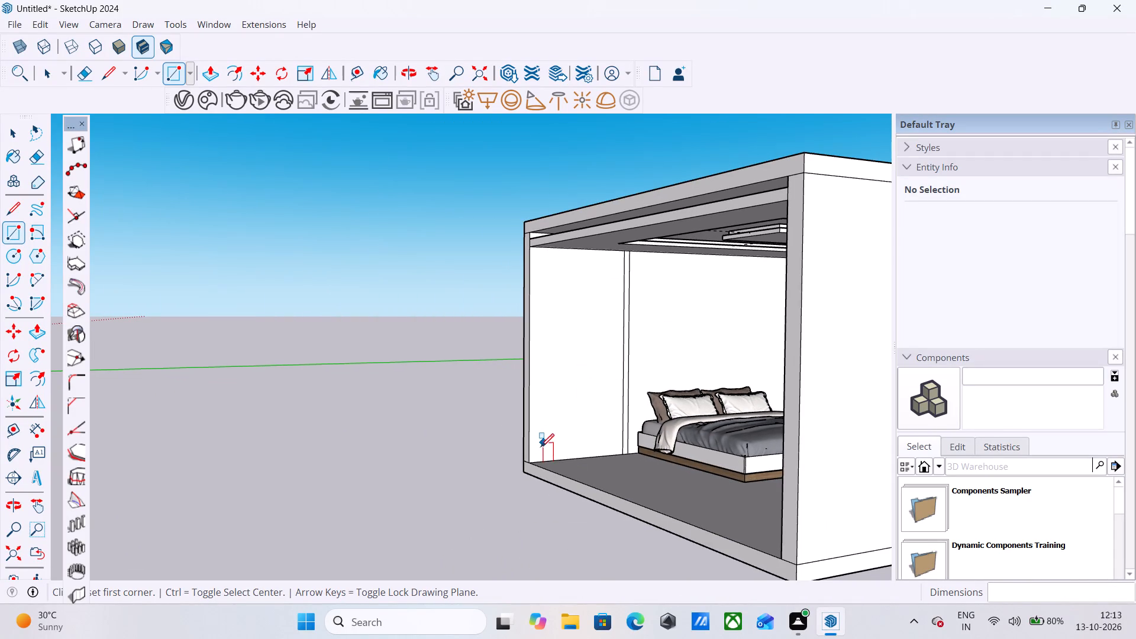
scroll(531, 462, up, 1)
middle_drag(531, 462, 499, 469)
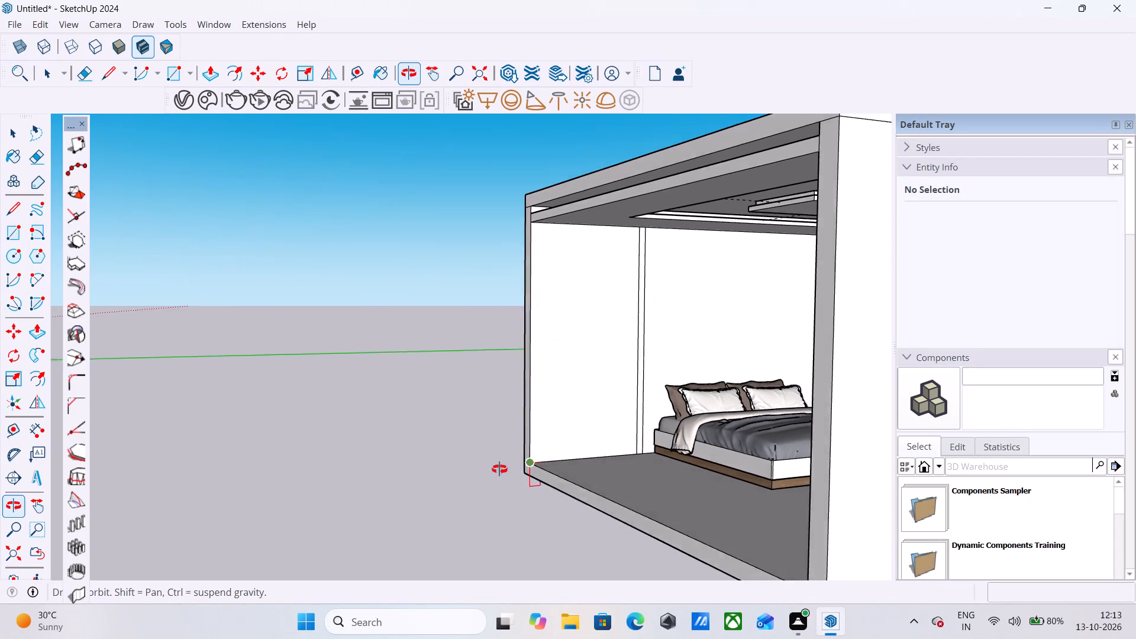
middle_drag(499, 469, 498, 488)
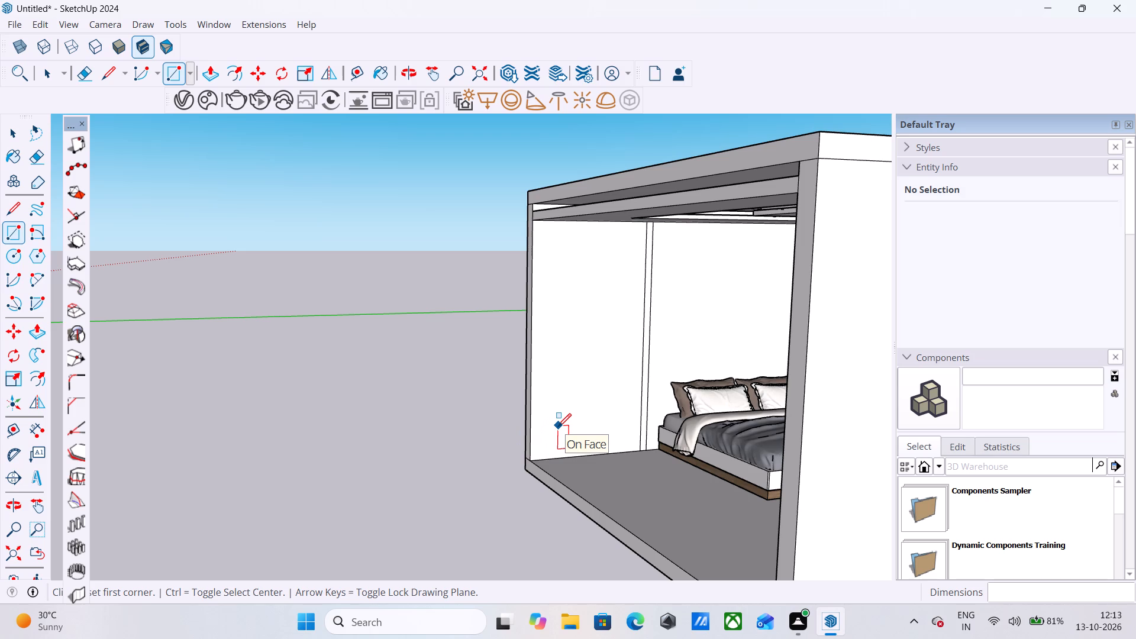
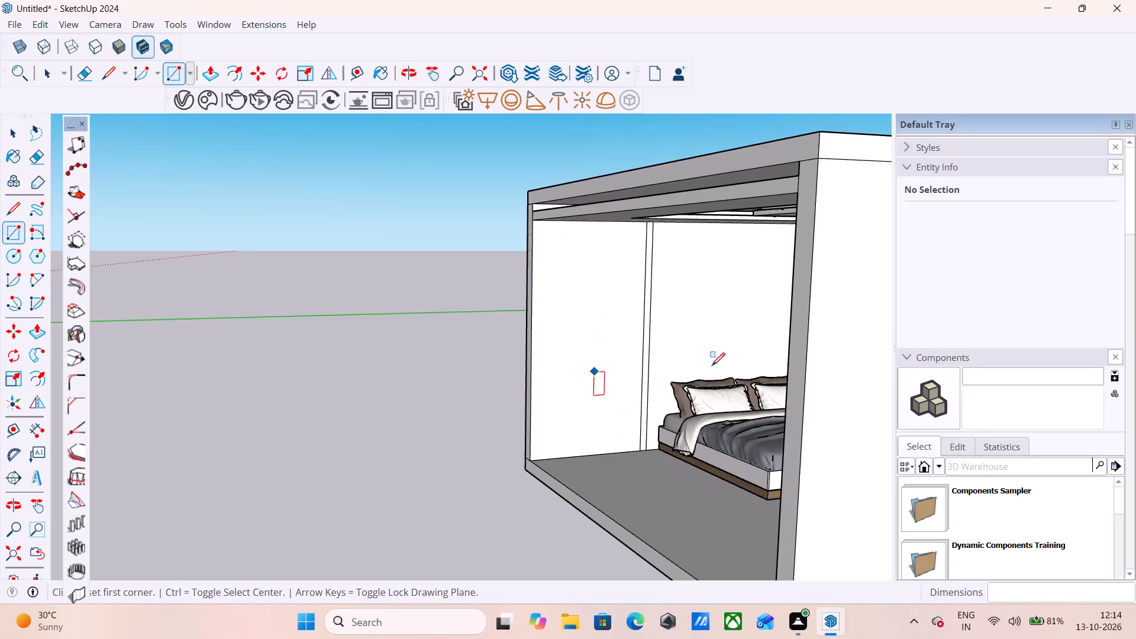
Undo the narrow full-height strip rectangle drawn on the wall beside the bed.
scroll(654, 308, up, 4)
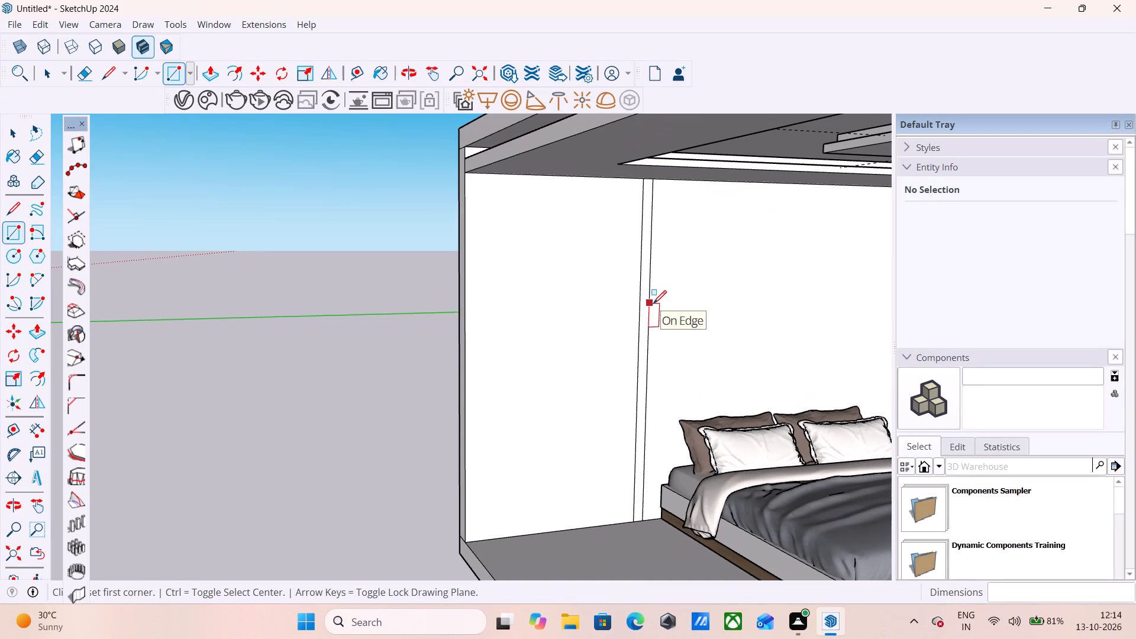
key(ctrl+z)
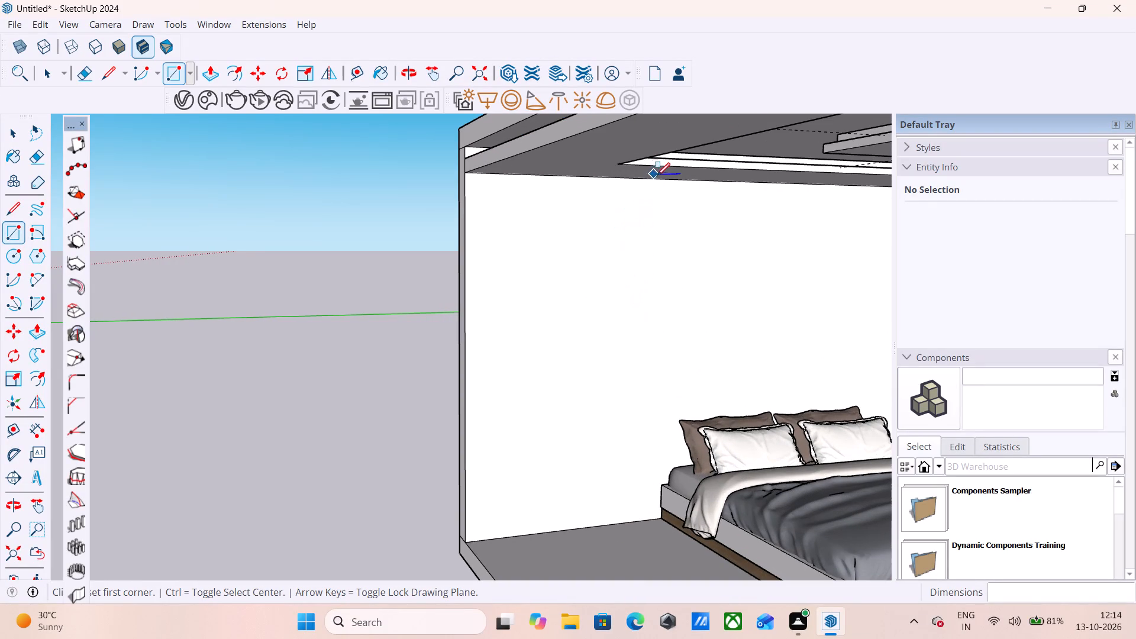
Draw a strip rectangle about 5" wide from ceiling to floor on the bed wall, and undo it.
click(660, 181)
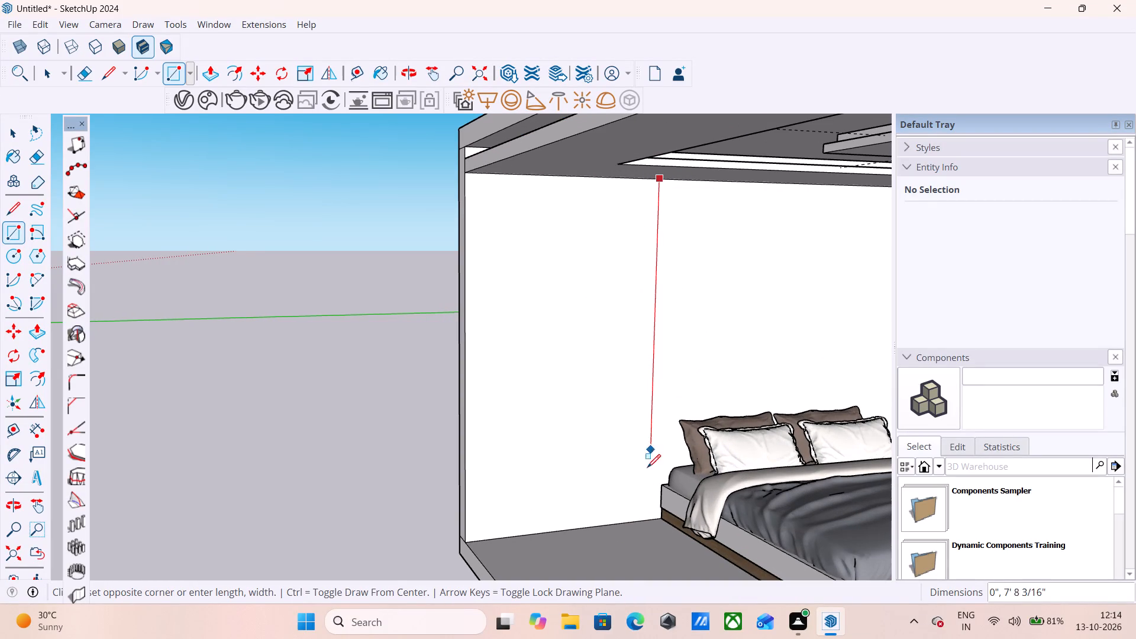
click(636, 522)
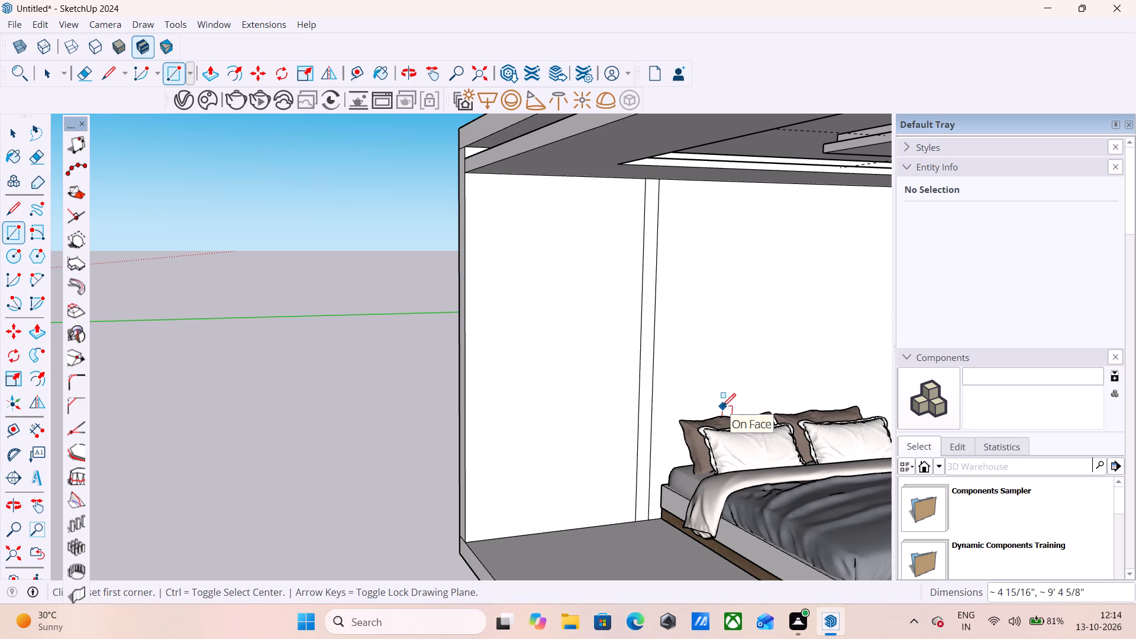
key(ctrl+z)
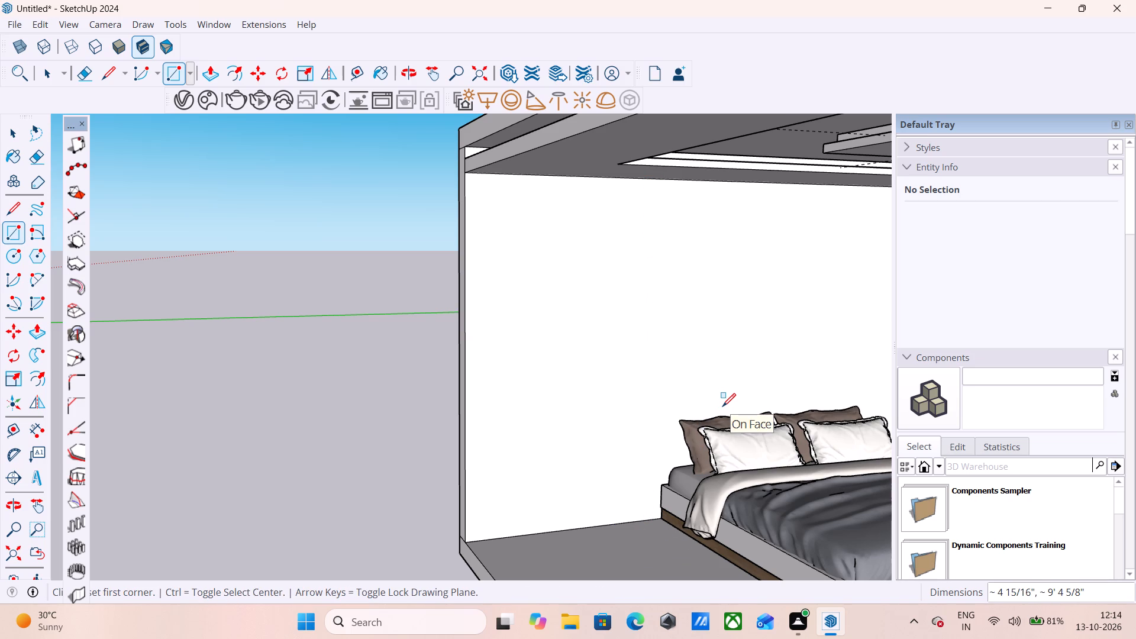
Draw a vertical strip rectangle about 4 7/16" by 9' 4 5/8" from floor to ceiling on the wall beside the bed.
click(648, 520)
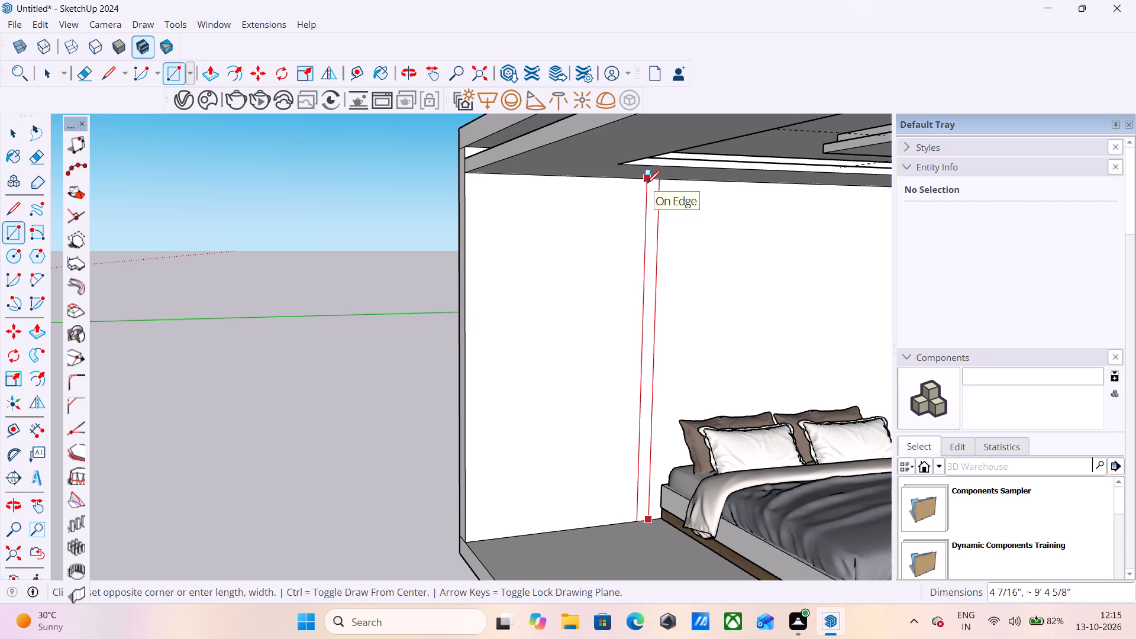
click(647, 183)
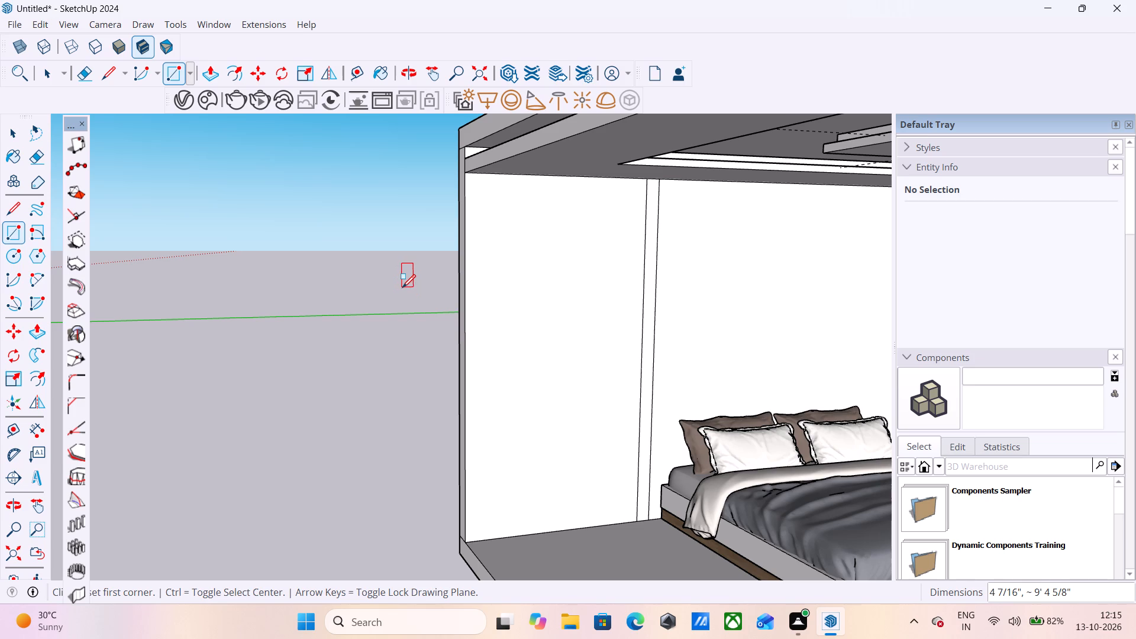
key(space)
Push/Pull the vertical strip beside the bed outward from the wall by about 1 1/16".
key(p)
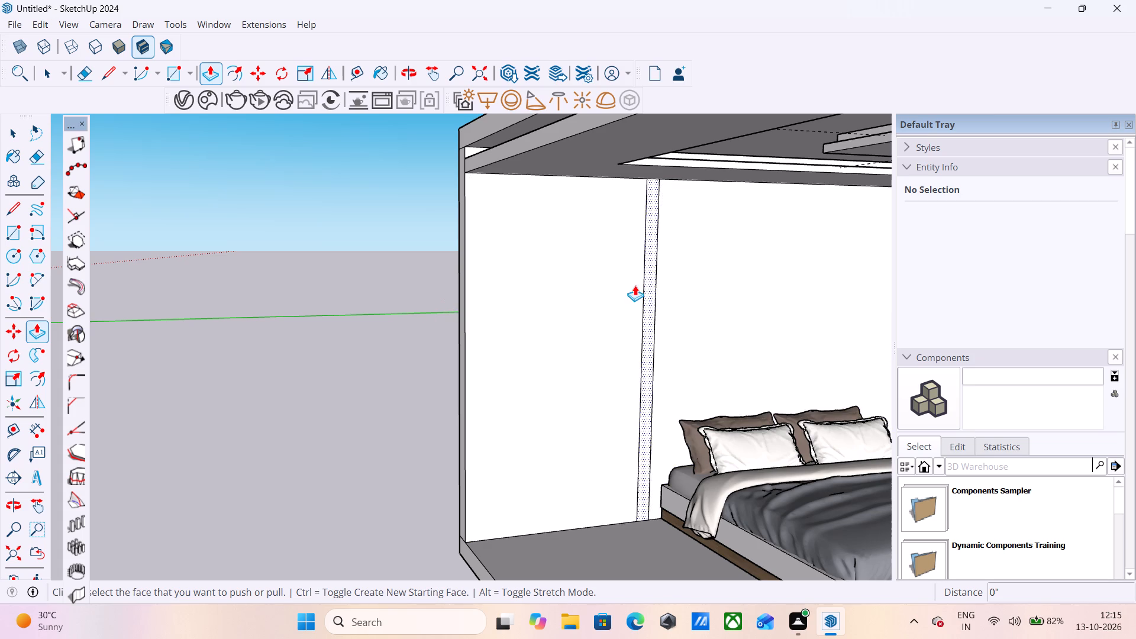
scroll(654, 288, up, 4)
middle_drag(654, 288, 847, 306)
middle_click(857, 306)
middle_click(857, 306)
scroll(755, 311, down, 5)
scroll(688, 309, down, 4)
scroll(487, 344, down, 4)
scroll(618, 342, down, 3)
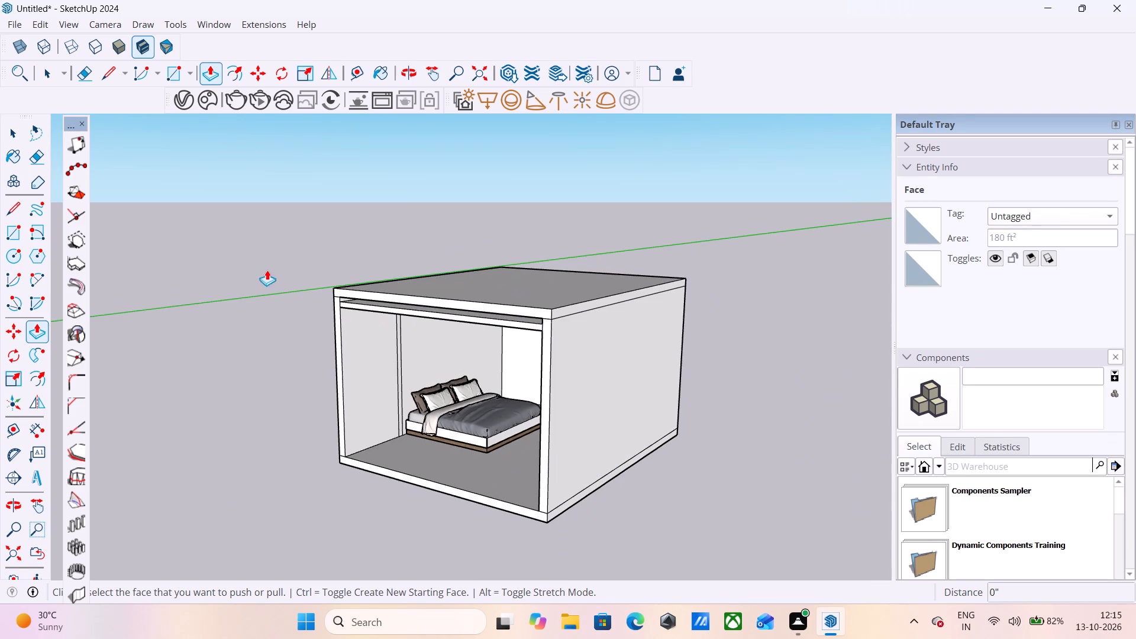
key(p)
scroll(360, 336, up, 4)
scroll(417, 328, up, 4)
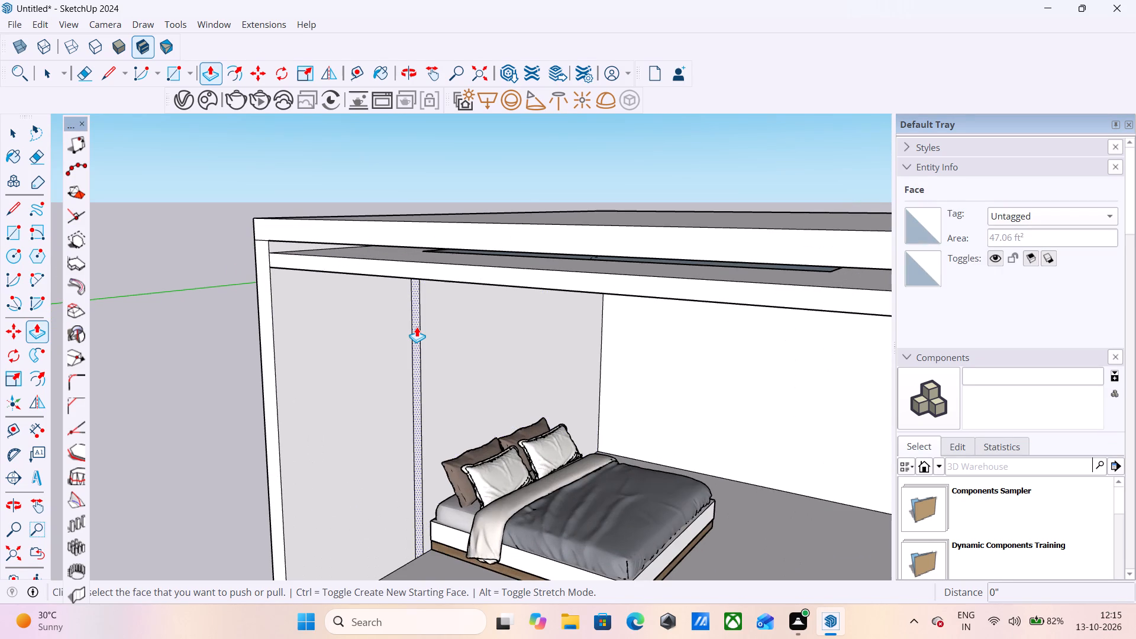
click(417, 327)
middle_drag(421, 325, 493, 331)
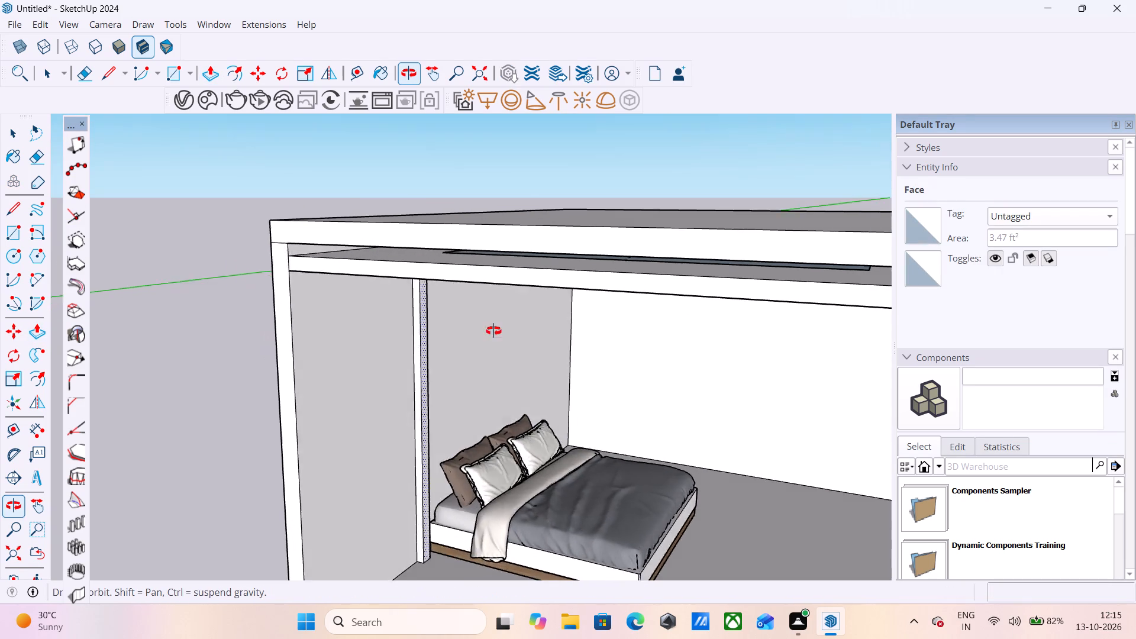
middle_drag(493, 331, 582, 319)
scroll(538, 334, up, 1)
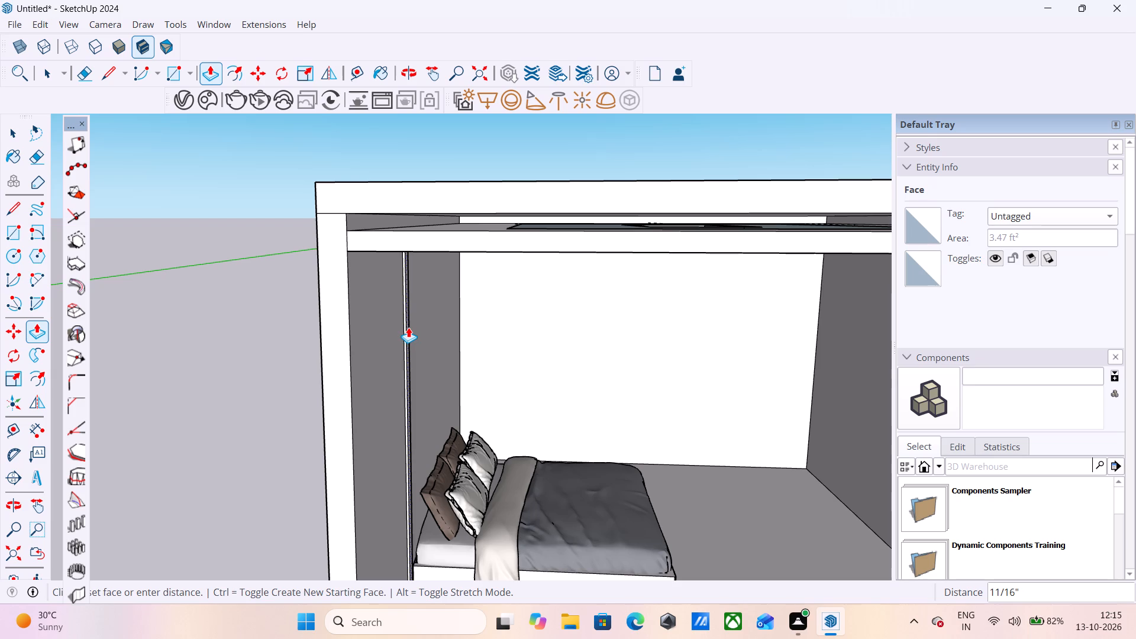
click(409, 327)
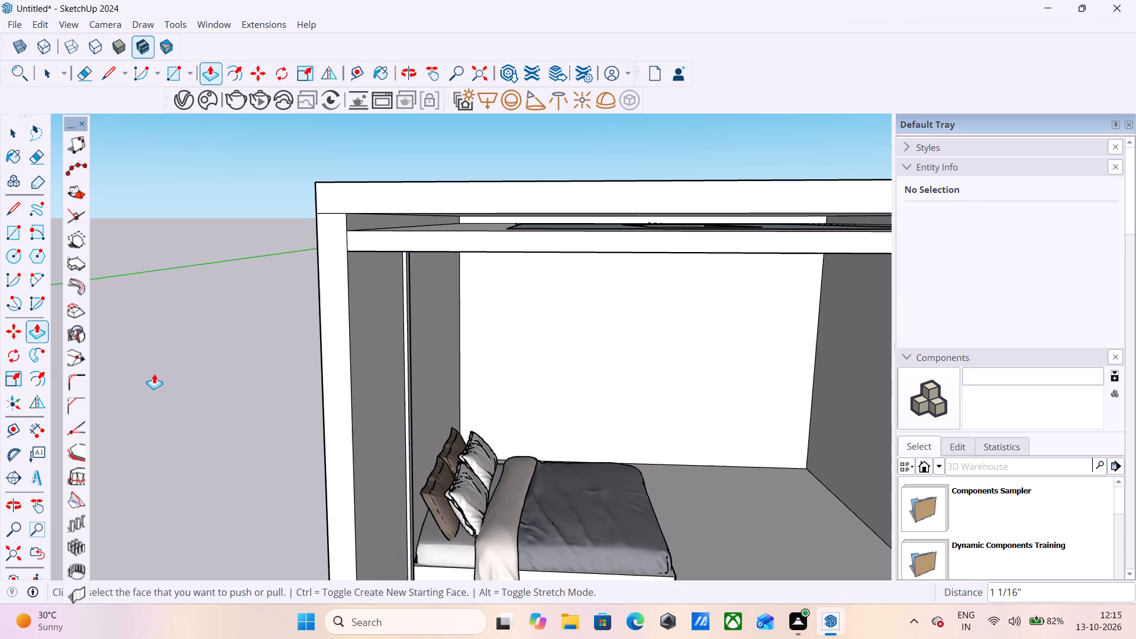
key(space)
Select the raised strip's front and both side faces, and copy it about 6" along the wall's floor edge, away from the bed.
middle_drag(237, 355, 108, 325)
middle_drag(94, 320, 41, 301)
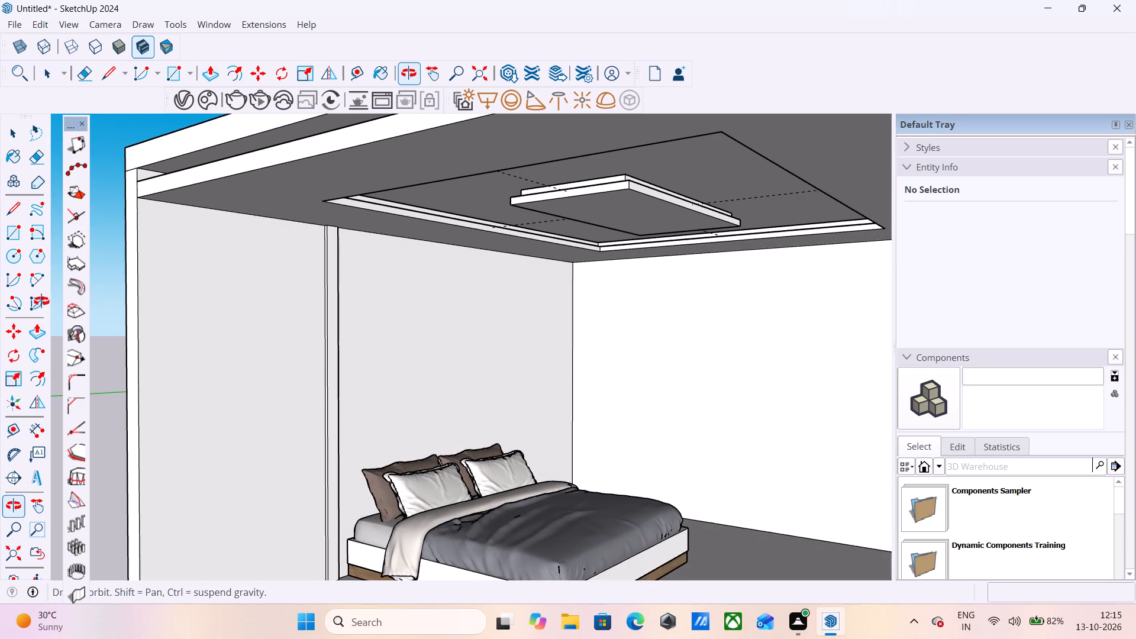
middle_drag(41, 301, 160, 314)
scroll(0, 309, up, 1)
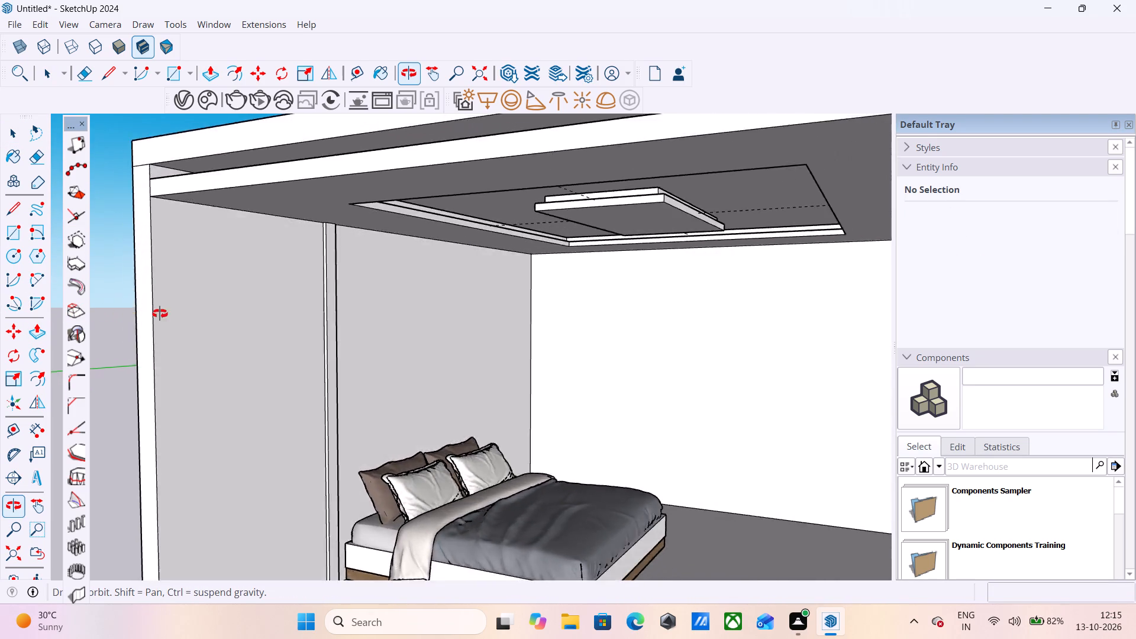
middle_drag(160, 314, 104, 296)
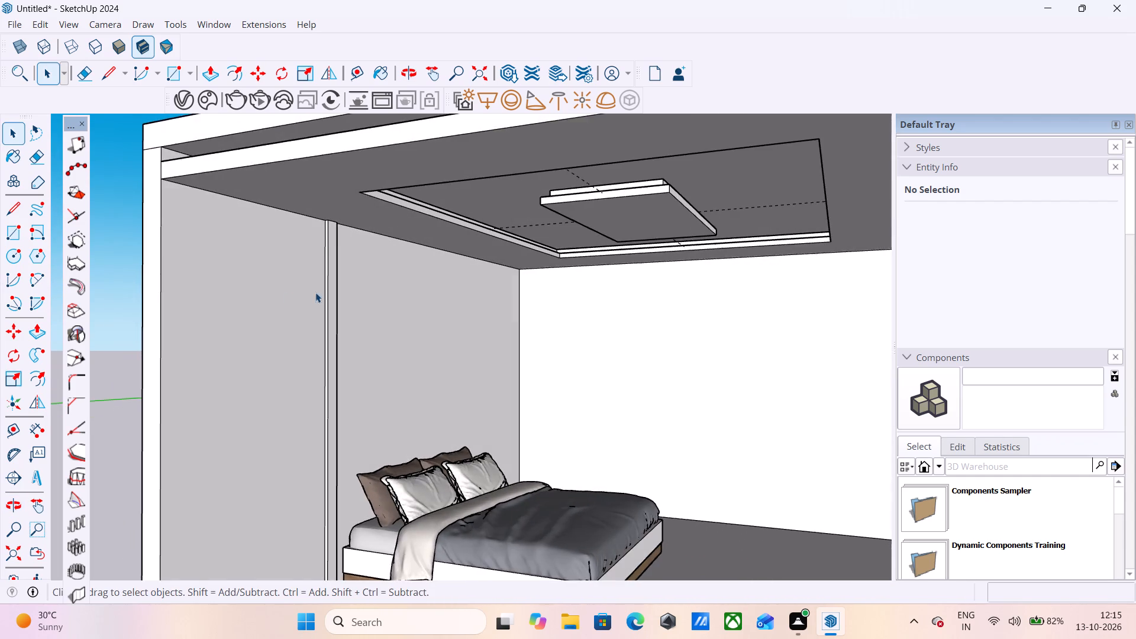
scroll(315, 292, down, 5)
middle_drag(294, 360, 114, 369)
scroll(258, 362, up, 1)
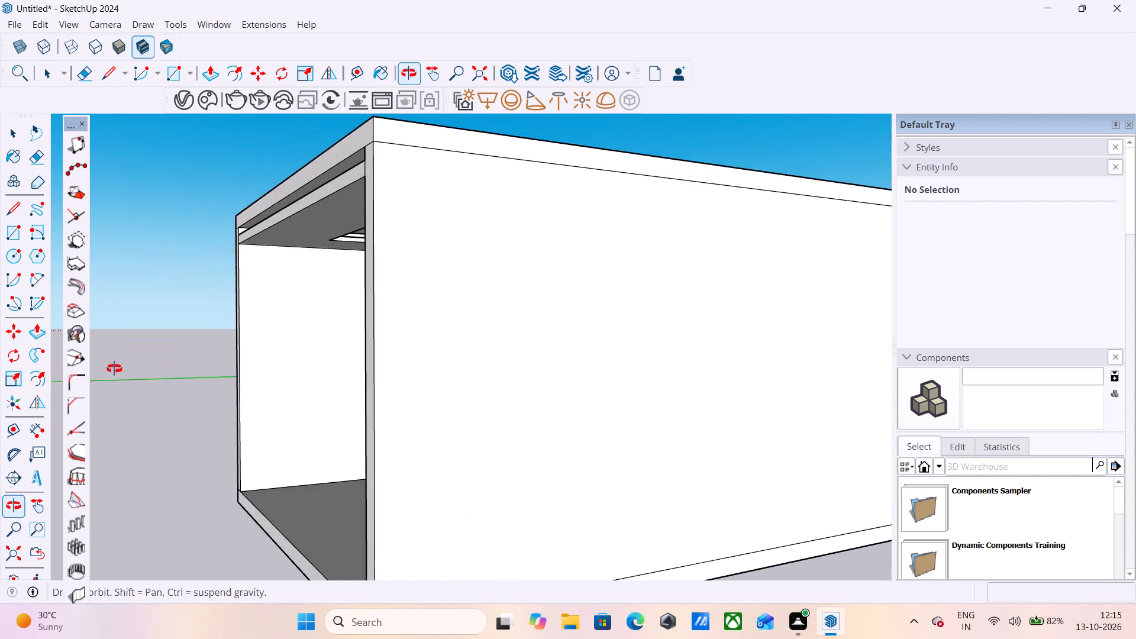
middle_drag(114, 369, 253, 375)
scroll(338, 406, up, 8)
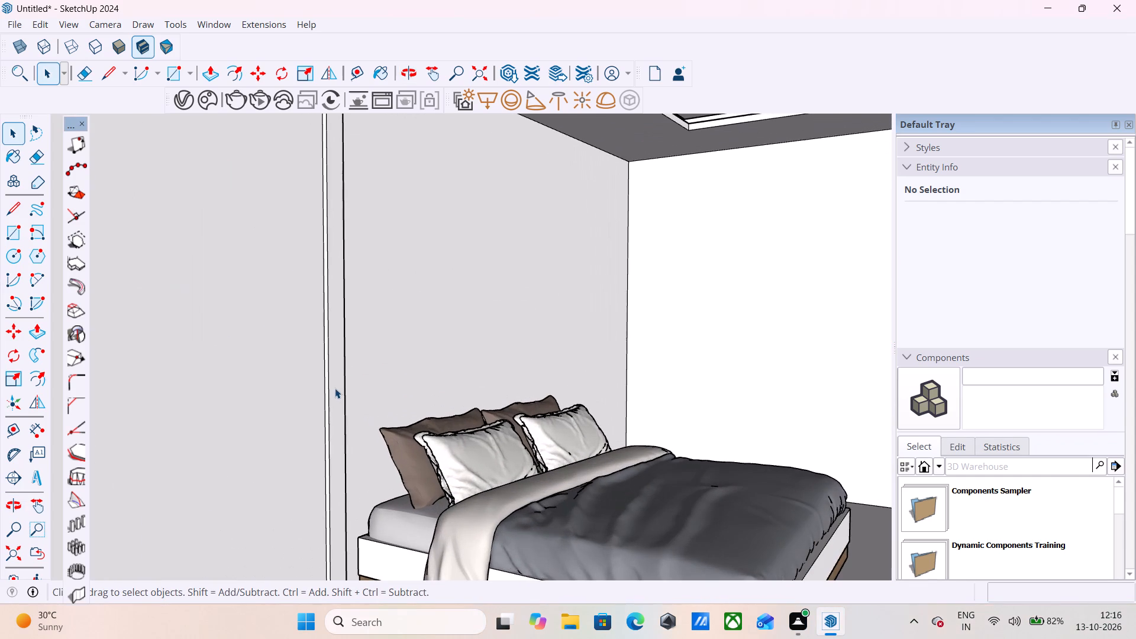
double_click(335, 387)
scroll(267, 377, up, 5)
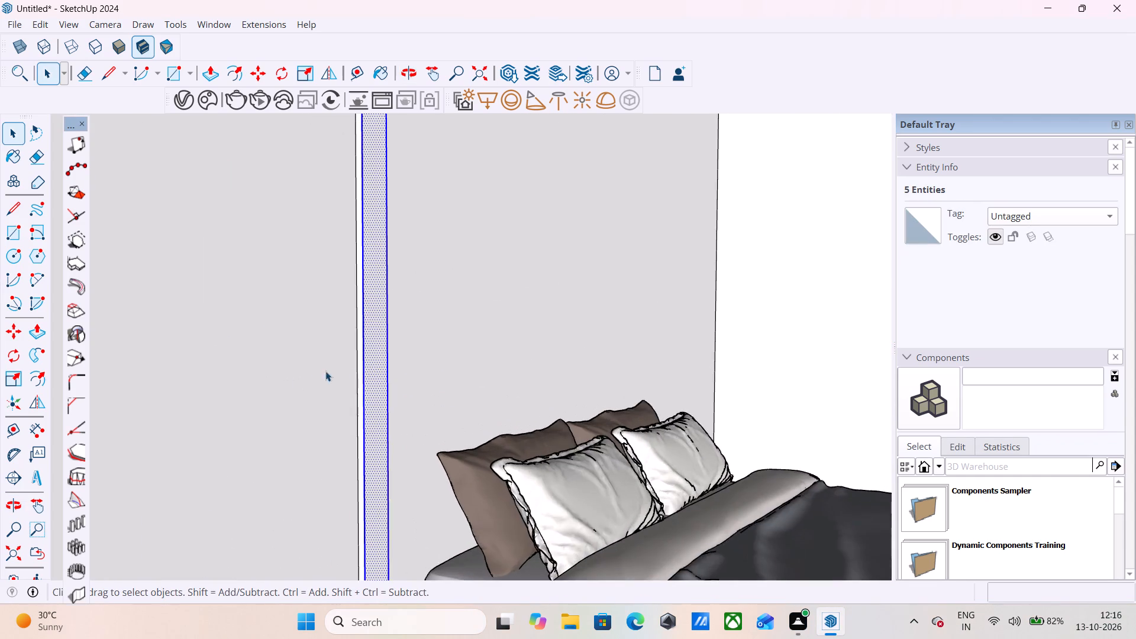
scroll(366, 367, up, 4)
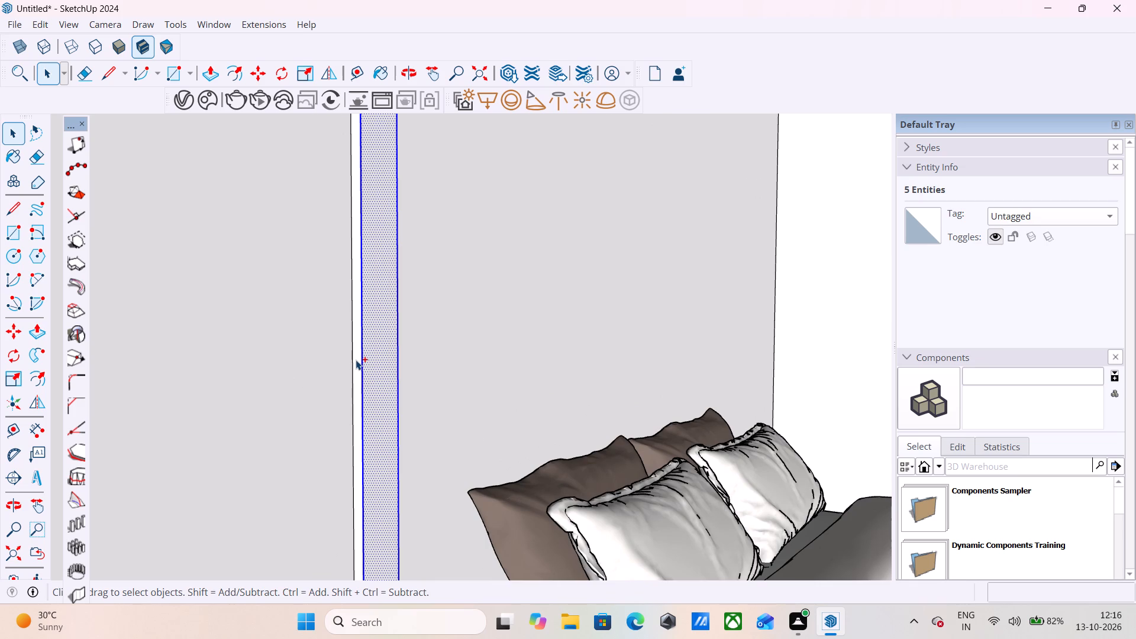
ctrl+double_click(356, 360)
ctrl+middle_drag(392, 350, 377, 350)
ctrl+middle_drag(350, 351, 0, 360)
ctrl+middle_drag(567, 395, 277, 374)
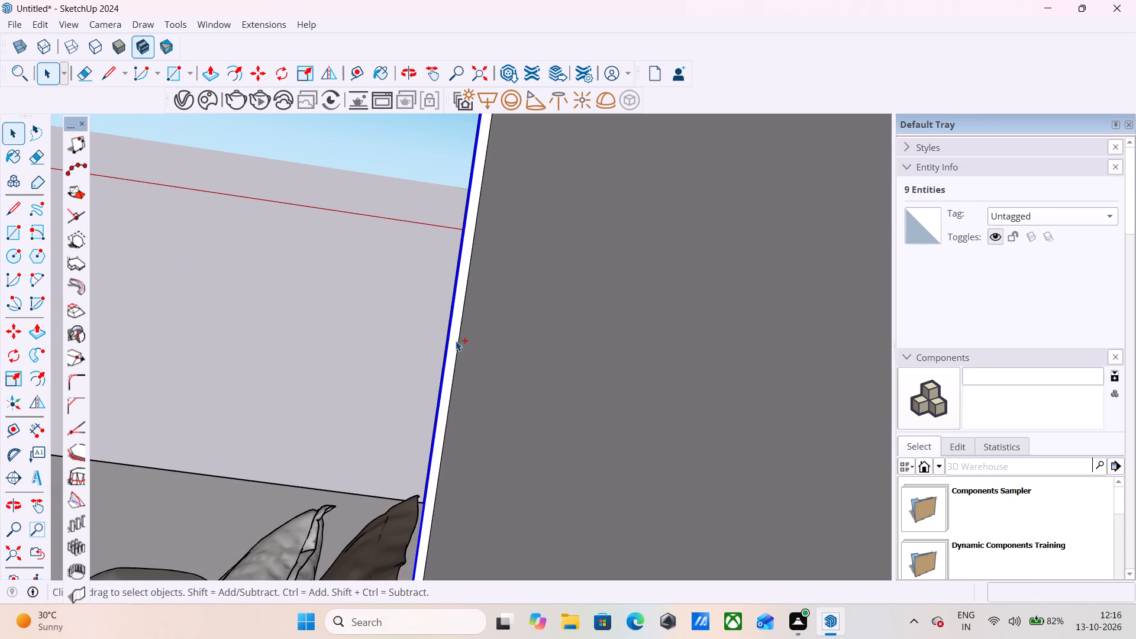
ctrl+click(452, 337)
ctrl+click(452, 337)
scroll(528, 299, down, 2)
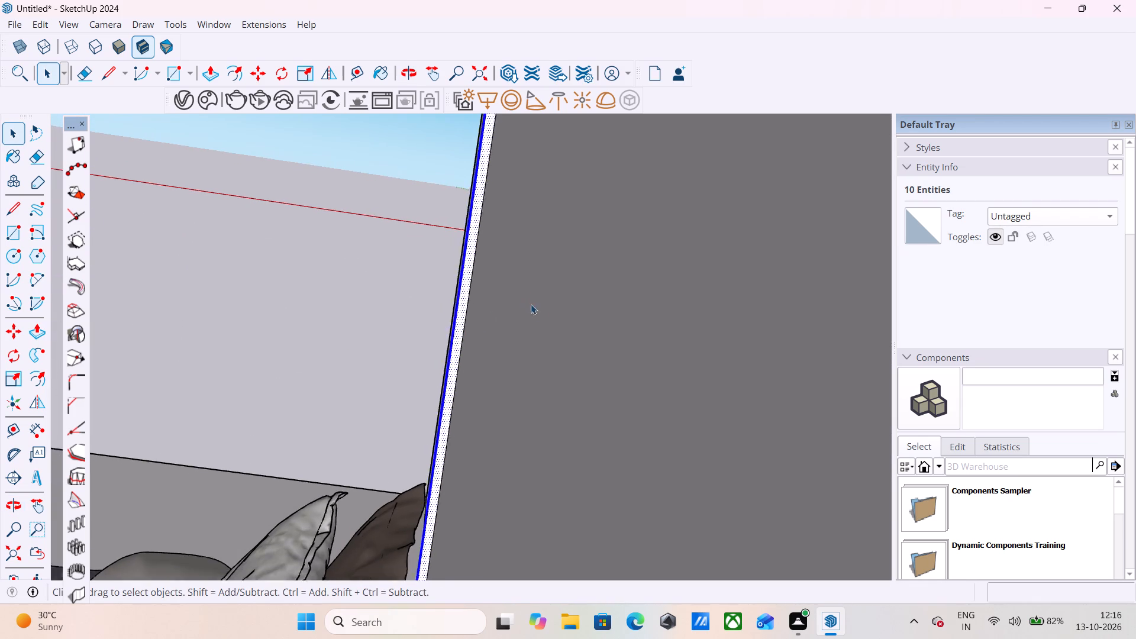
scroll(531, 304, down, 12)
middle_drag(379, 308, 841, 389)
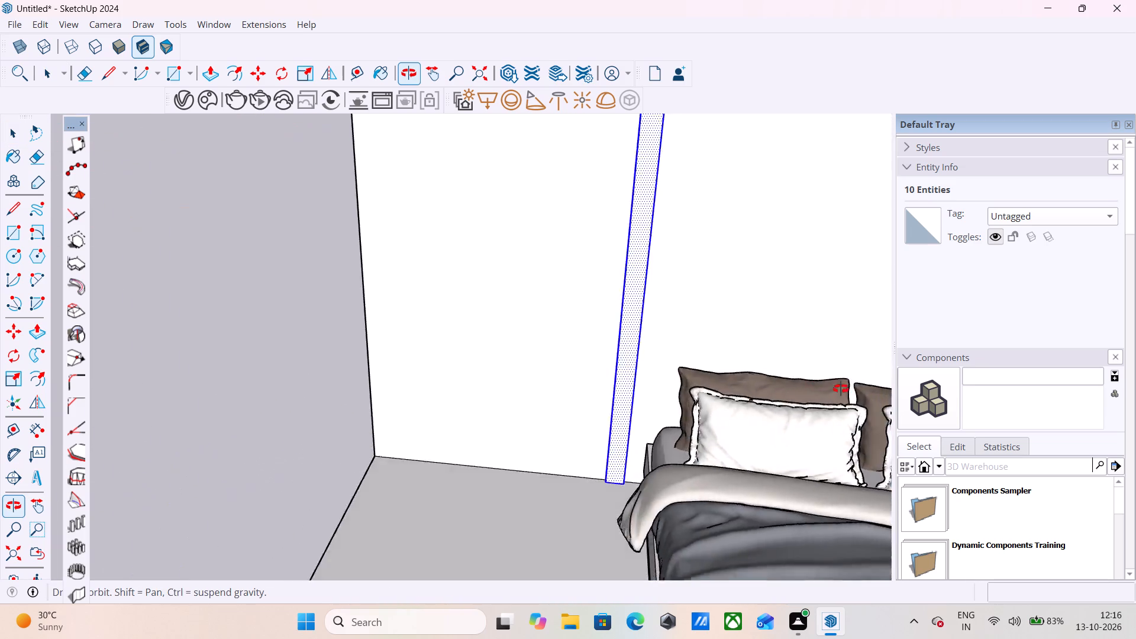
middle_drag(841, 389, 917, 394)
scroll(655, 409, down, 5)
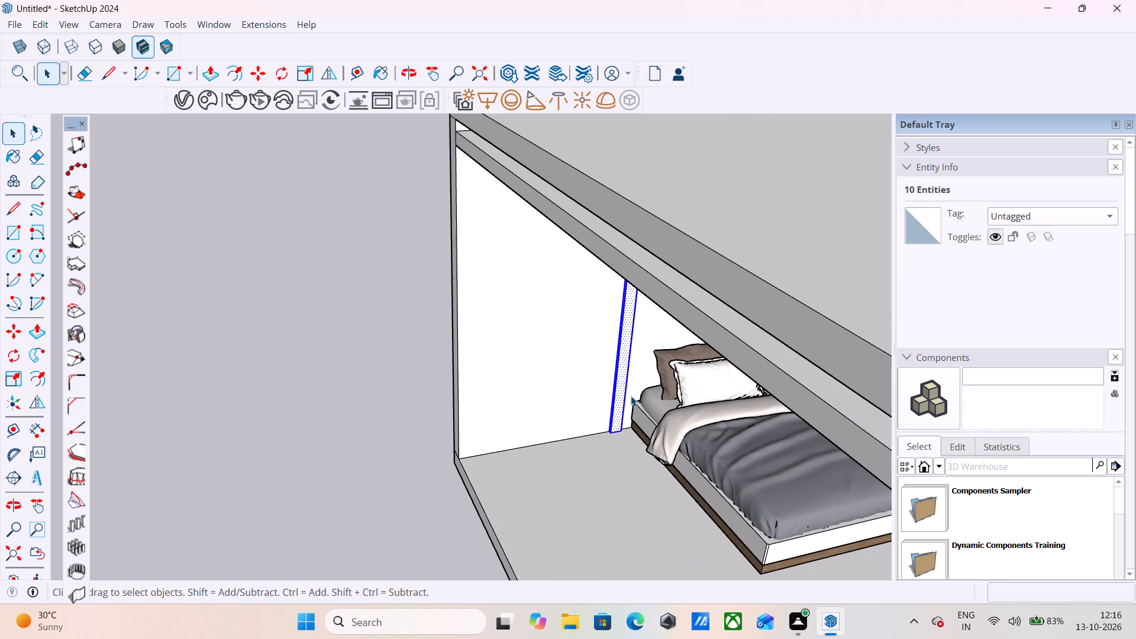
key(m)
scroll(625, 435, up, 4)
middle_drag(625, 430, 655, 334)
scroll(655, 353, up, 1)
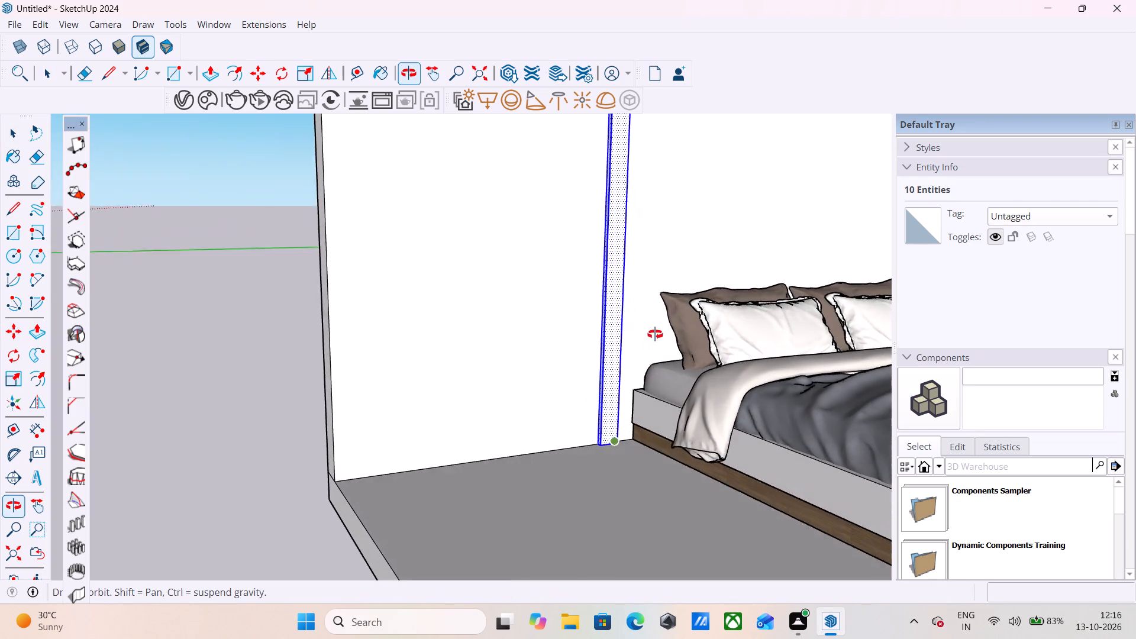
middle_drag(655, 334, 646, 322)
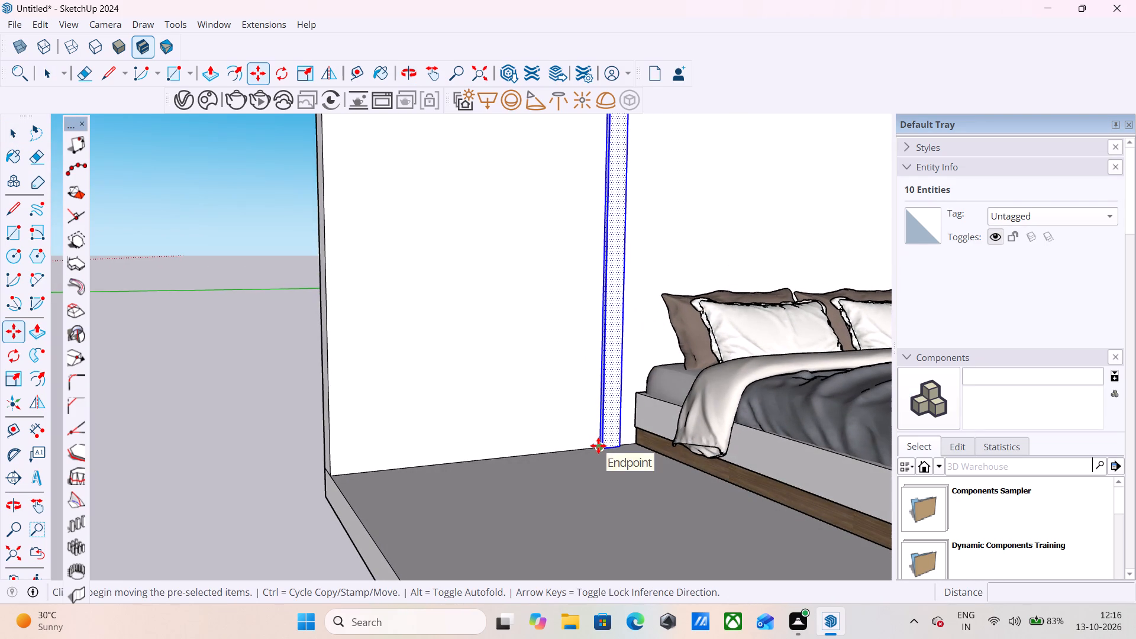
scroll(598, 446, up, 11)
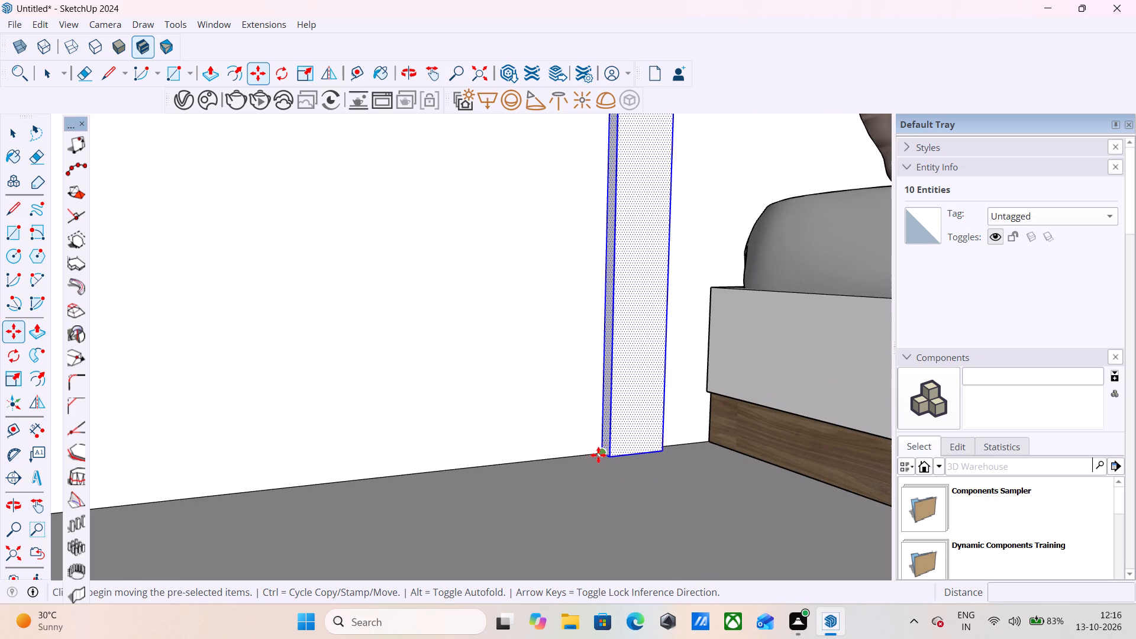
click(601, 456)
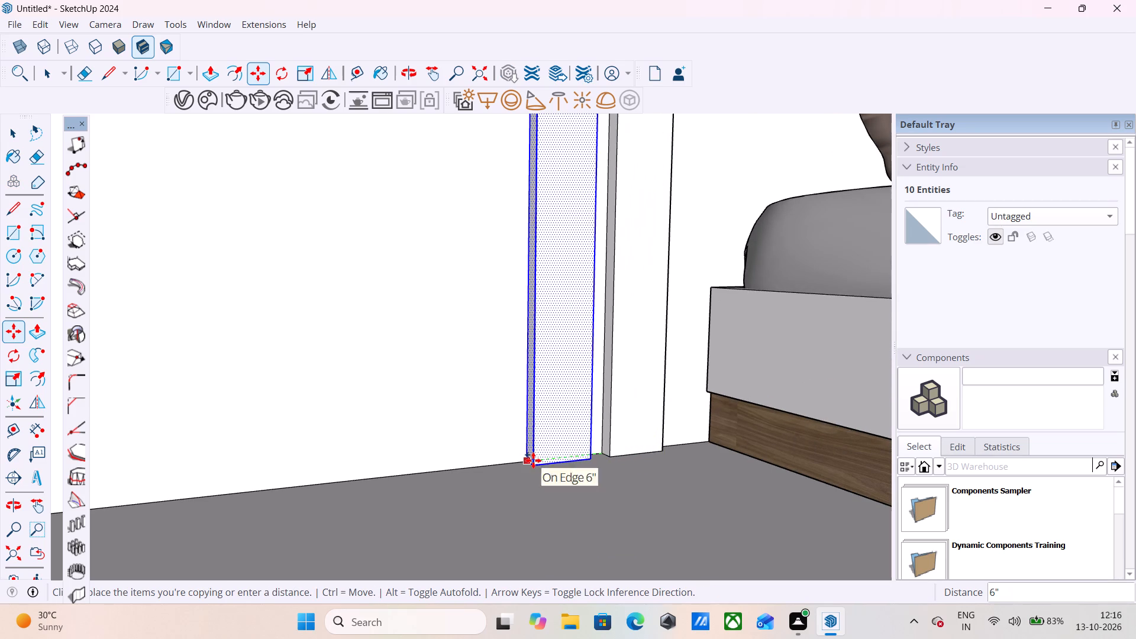
middle_drag(537, 460, 408, 457)
scroll(408, 457, up, 1)
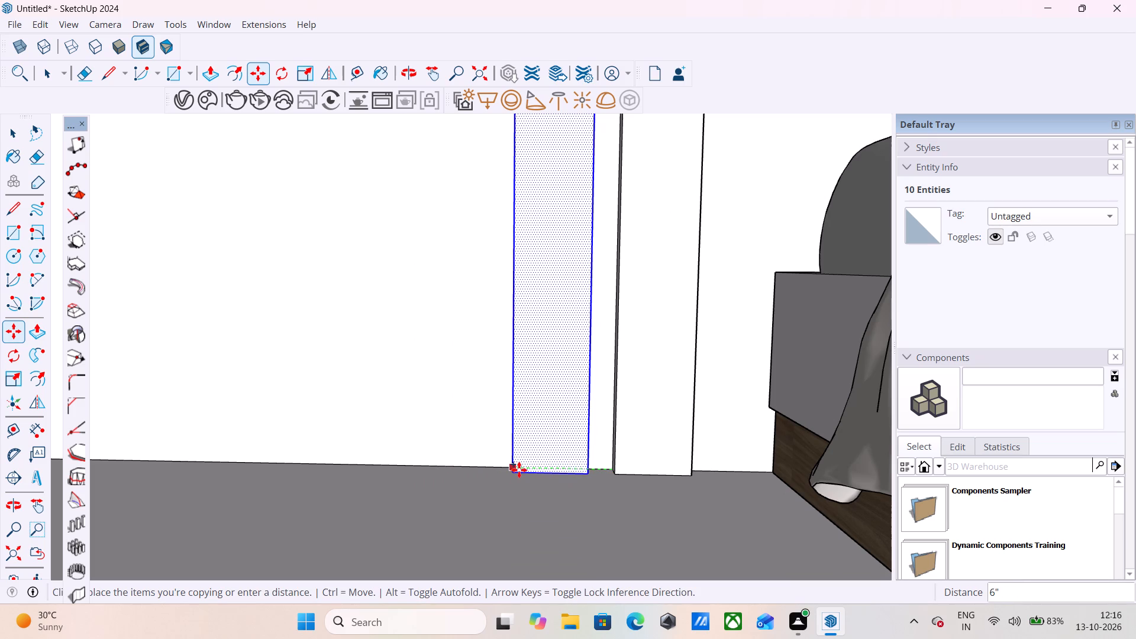
middle_drag(519, 470, 539, 472)
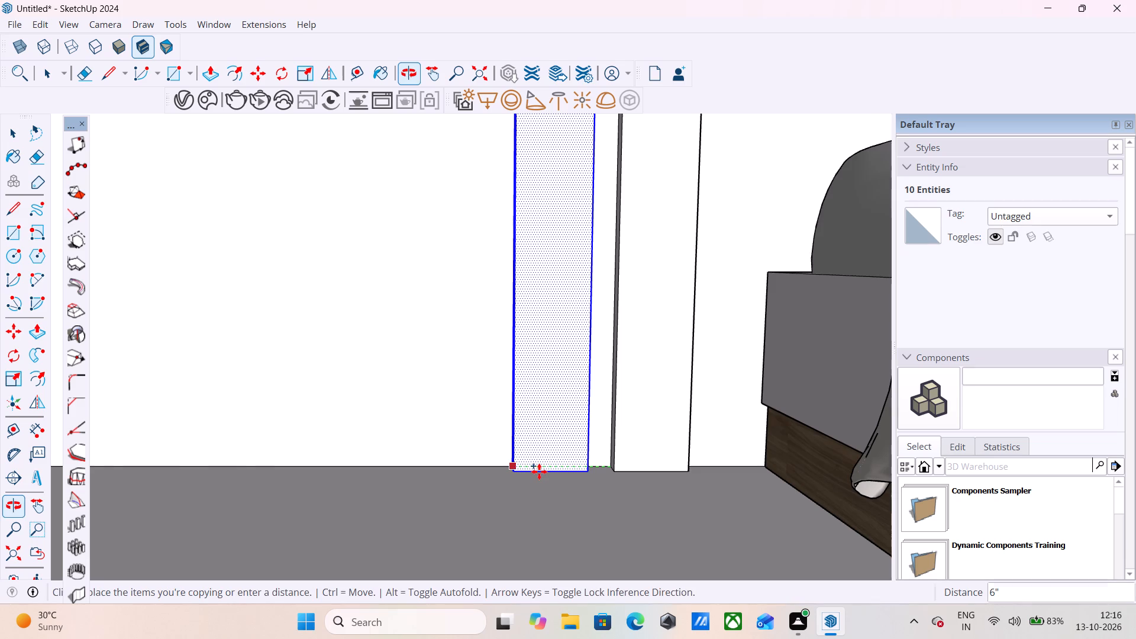
scroll(539, 472, down, 9)
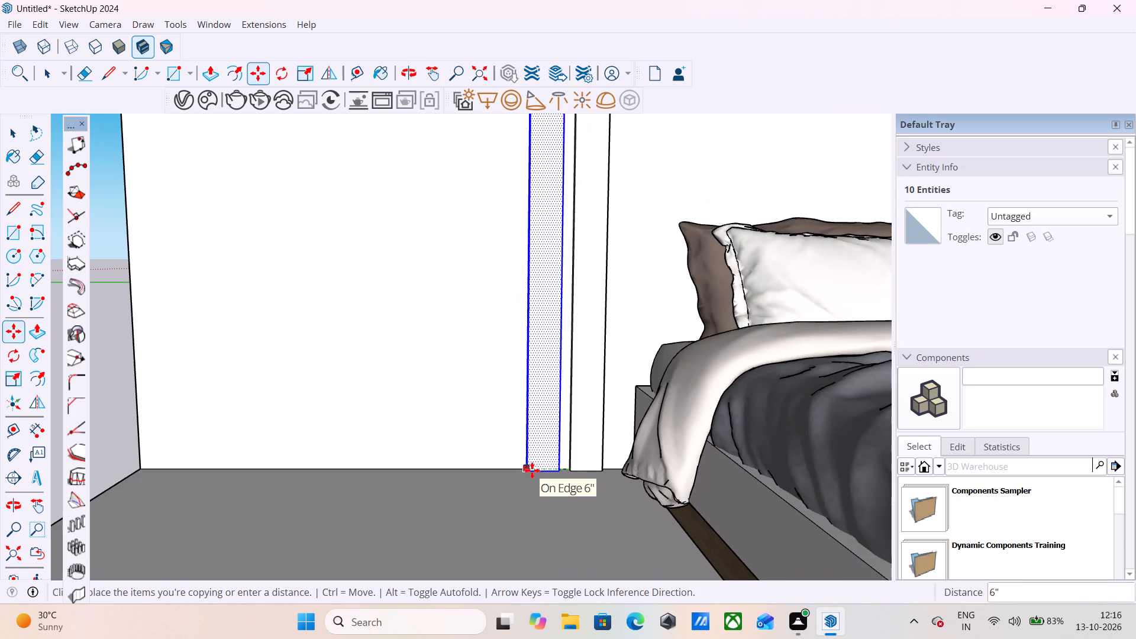
scroll(532, 470, down, 11)
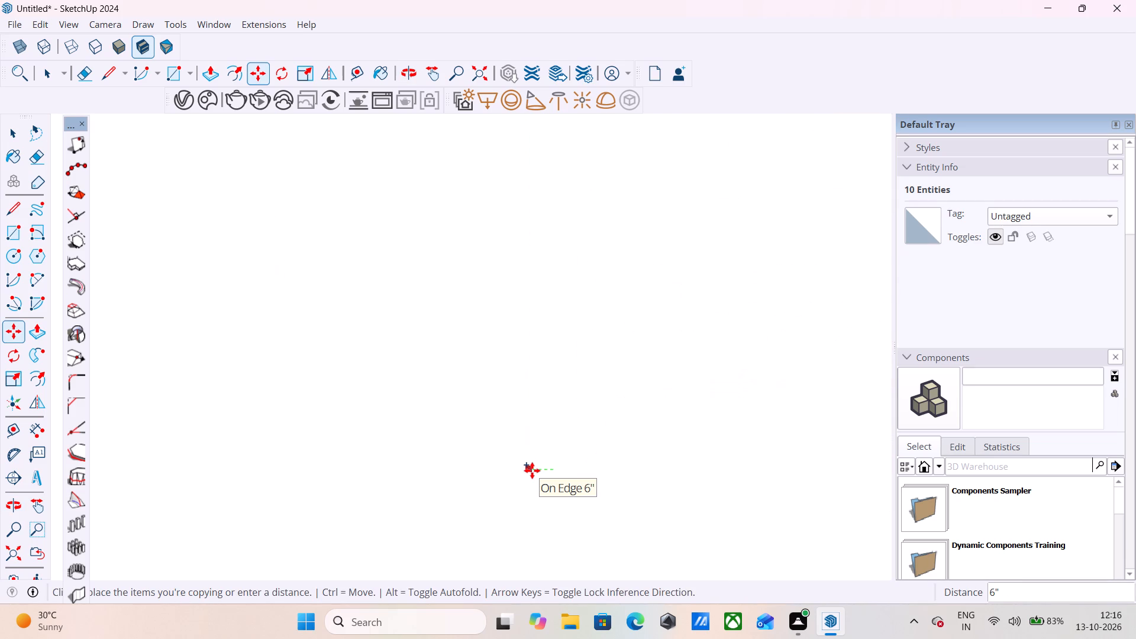
scroll(532, 470, up, 18)
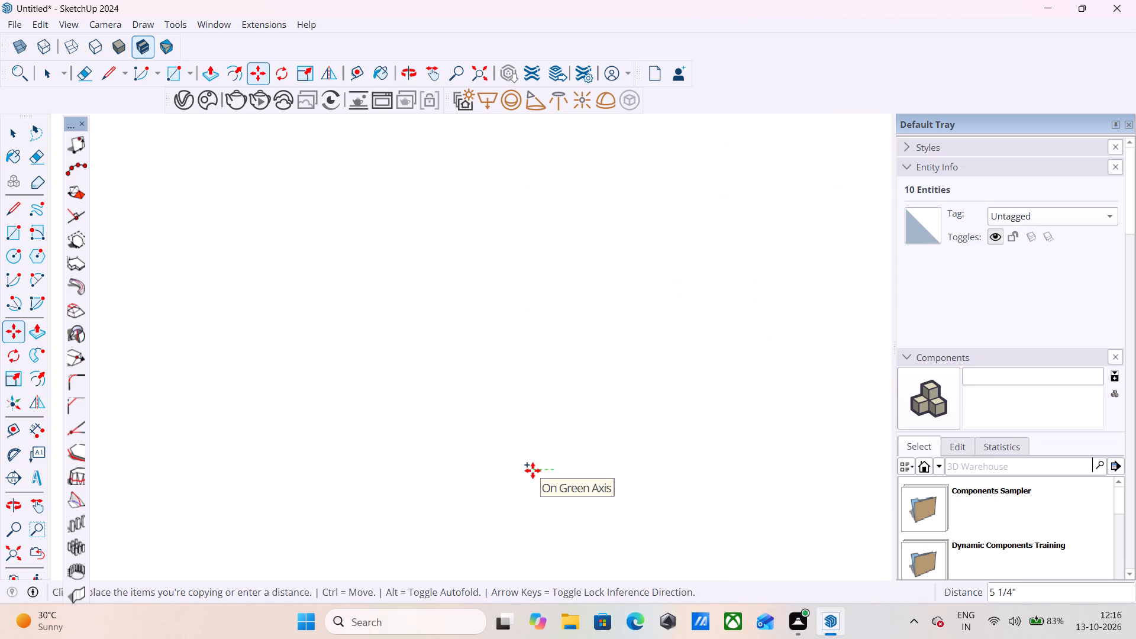
scroll(532, 470, up, 20)
scroll(532, 470, up, 10)
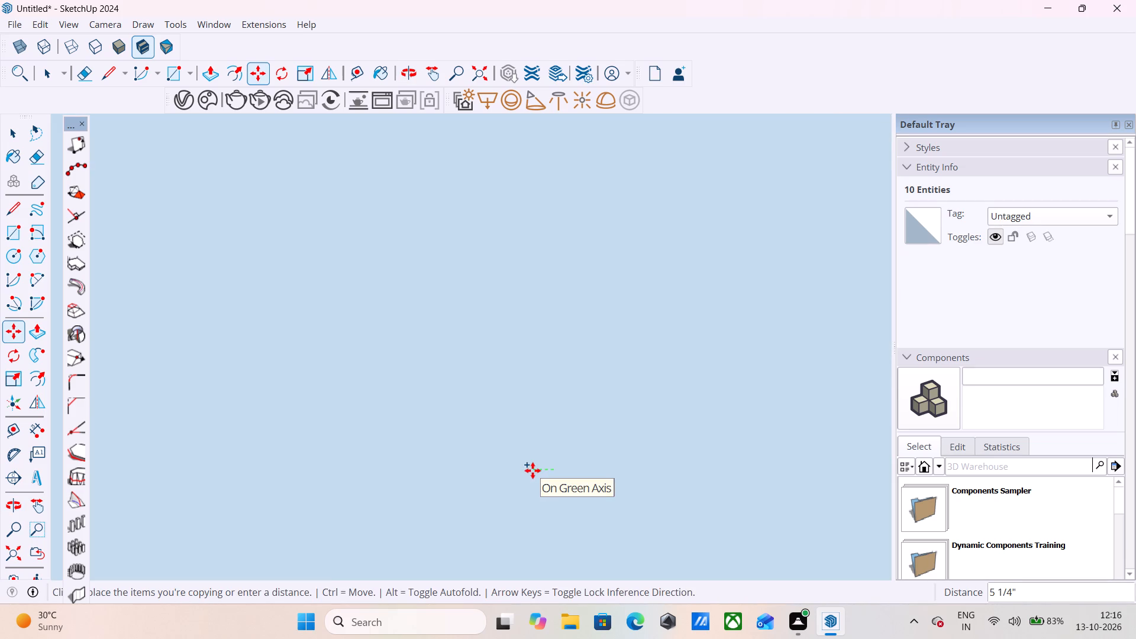
scroll(532, 470, up, 20)
scroll(532, 470, up, 9)
Place the strip copy 6" along the wall's floor edge, away from the bed, and repeat it as an array of 7 copies.
scroll(532, 470, up, 18)
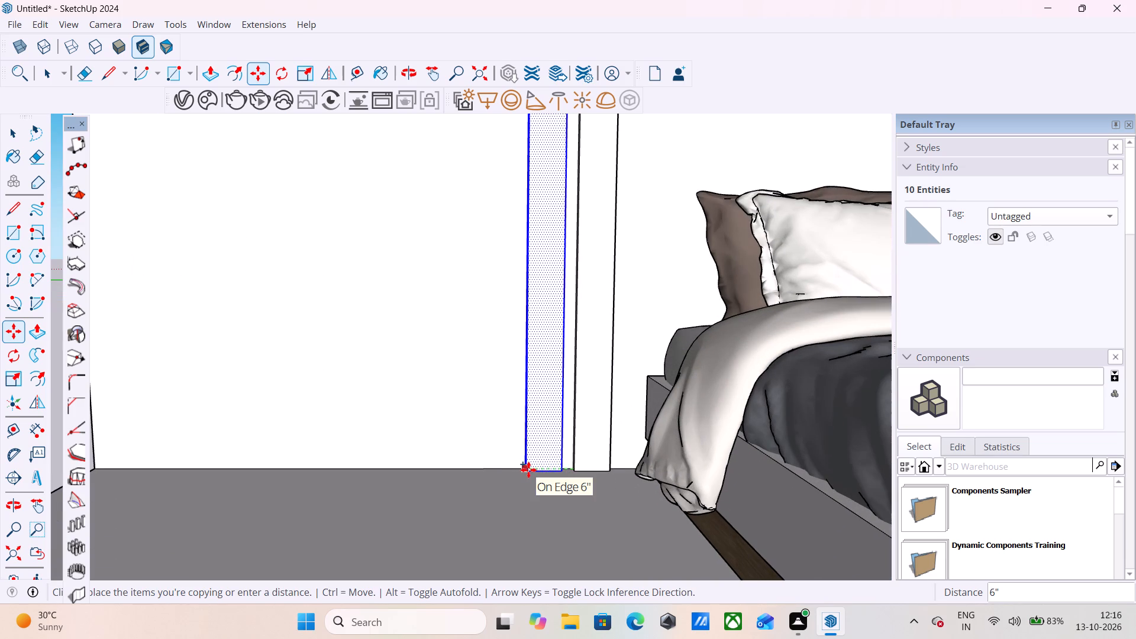
middle_drag(528, 470, 626, 475)
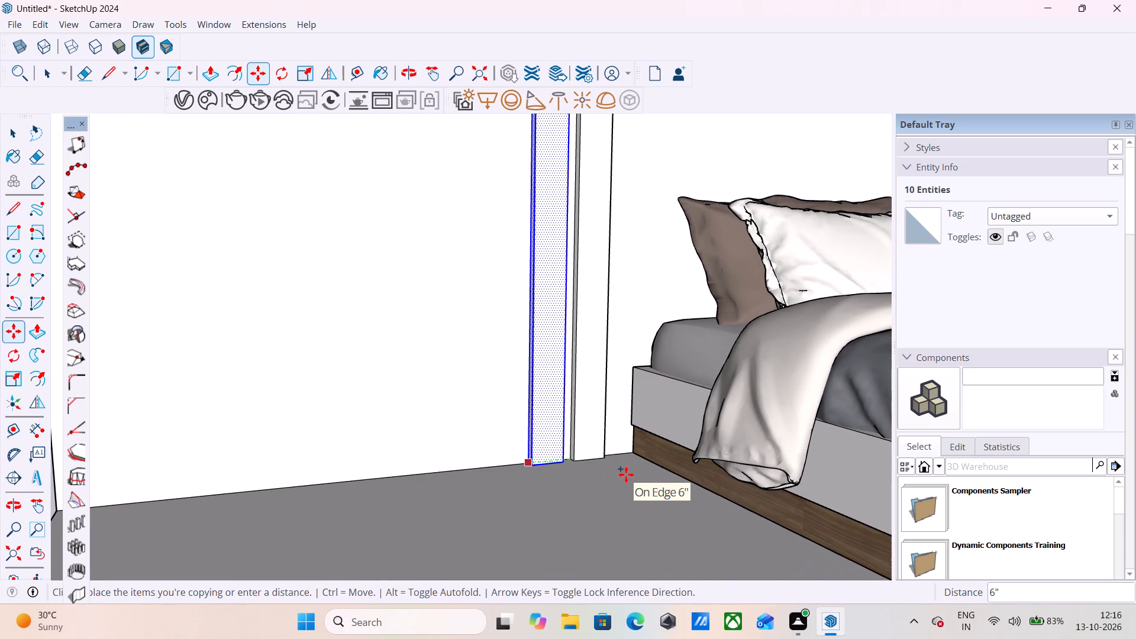
scroll(626, 475, down, 8)
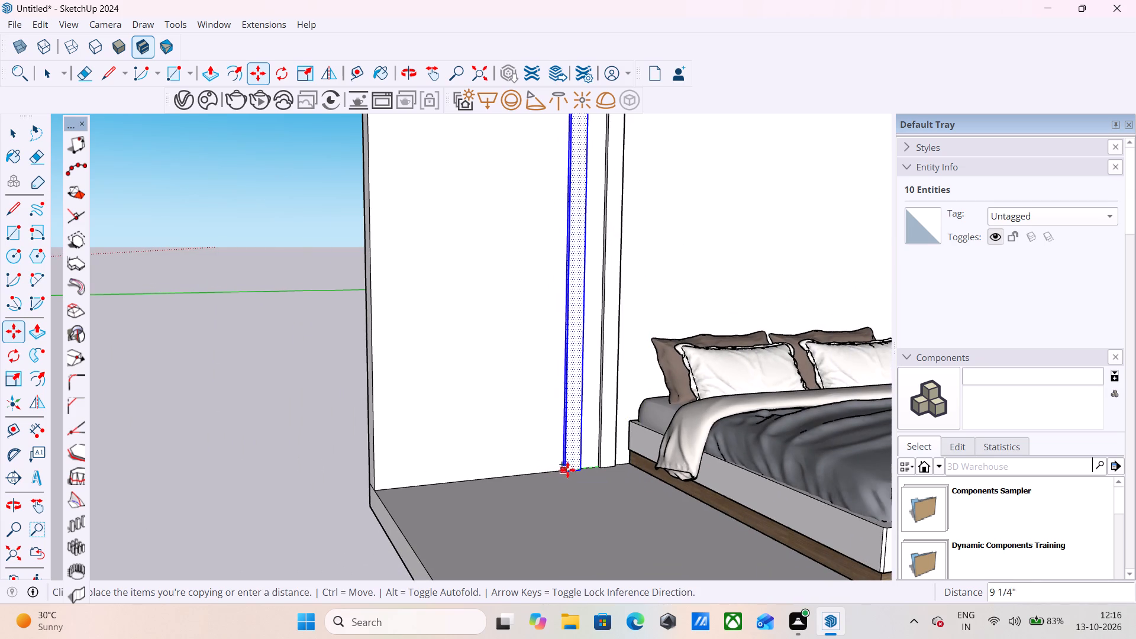
scroll(572, 470, down, 5)
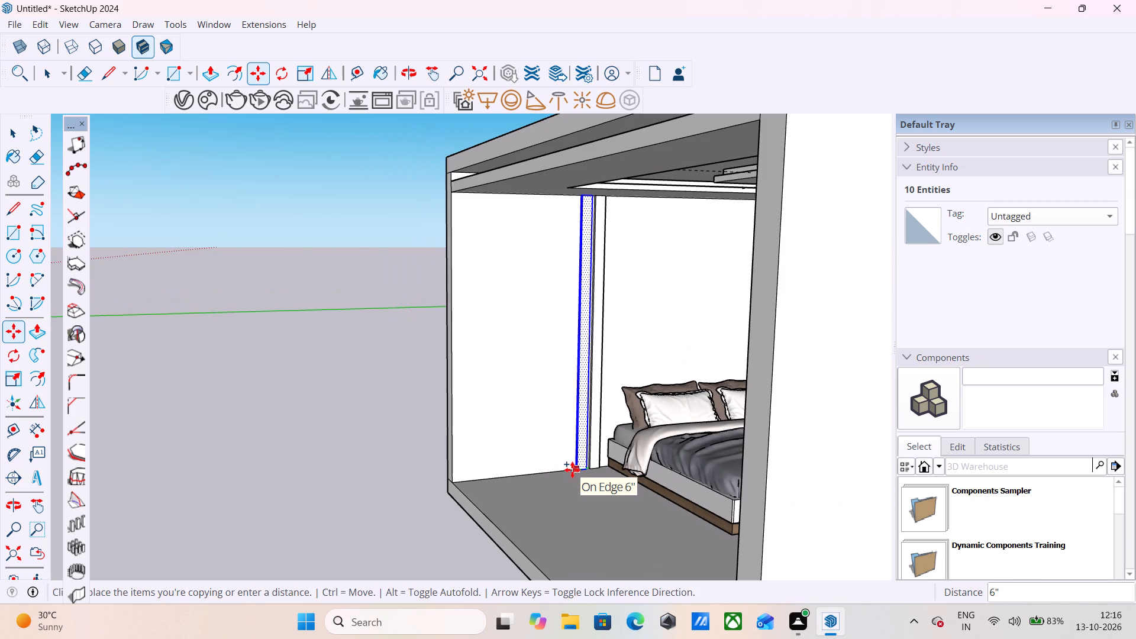
scroll(572, 470, up, 5)
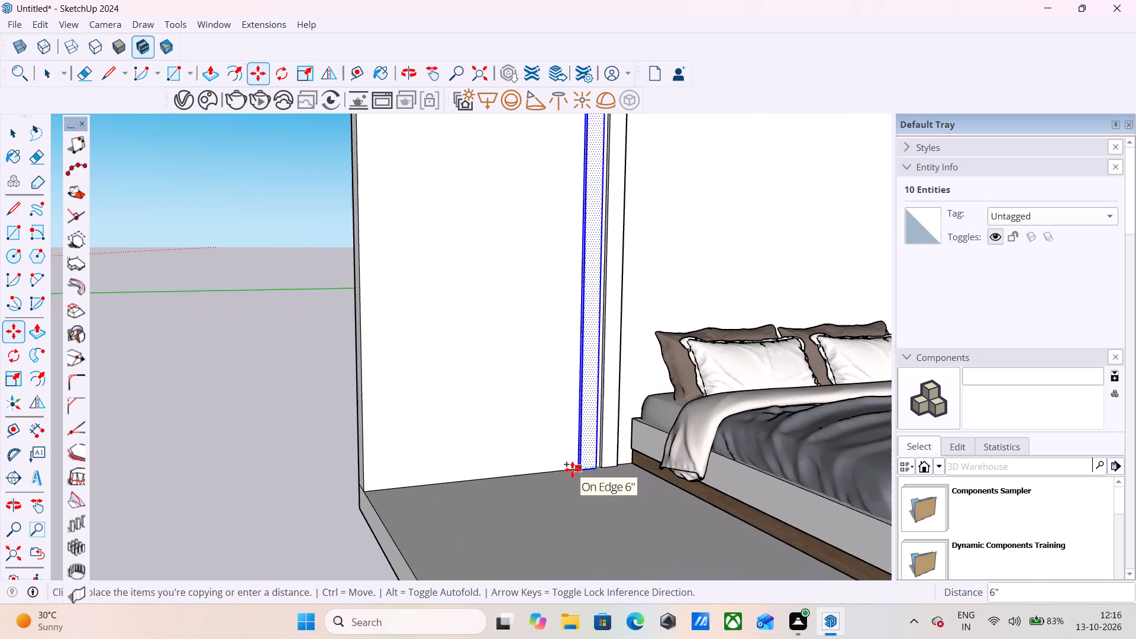
scroll(572, 470, up, 11)
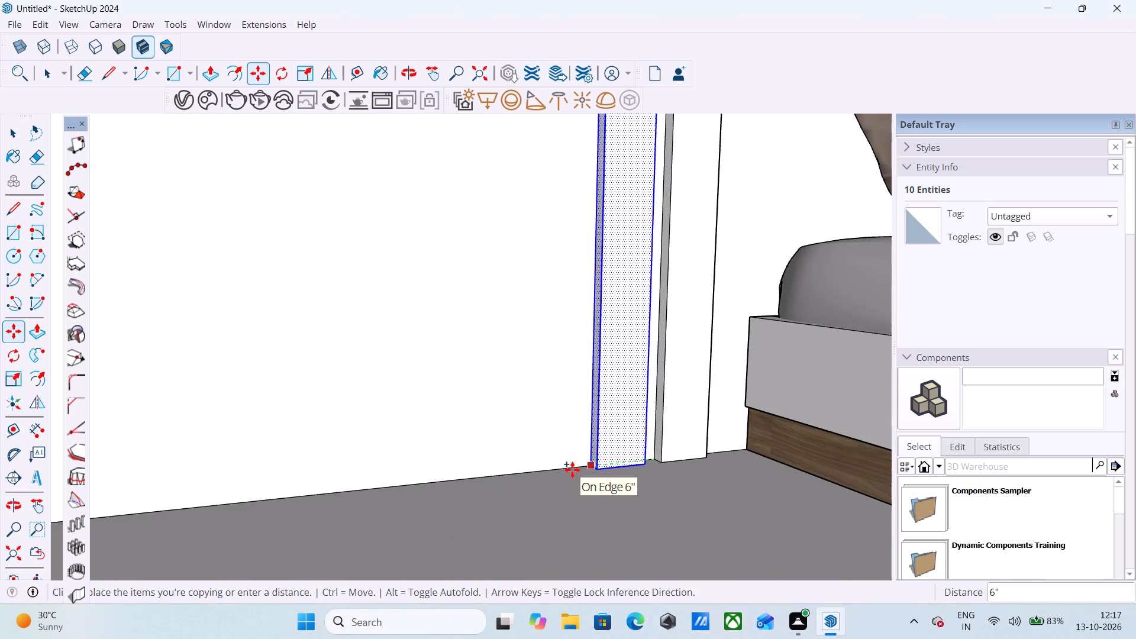
click(572, 470)
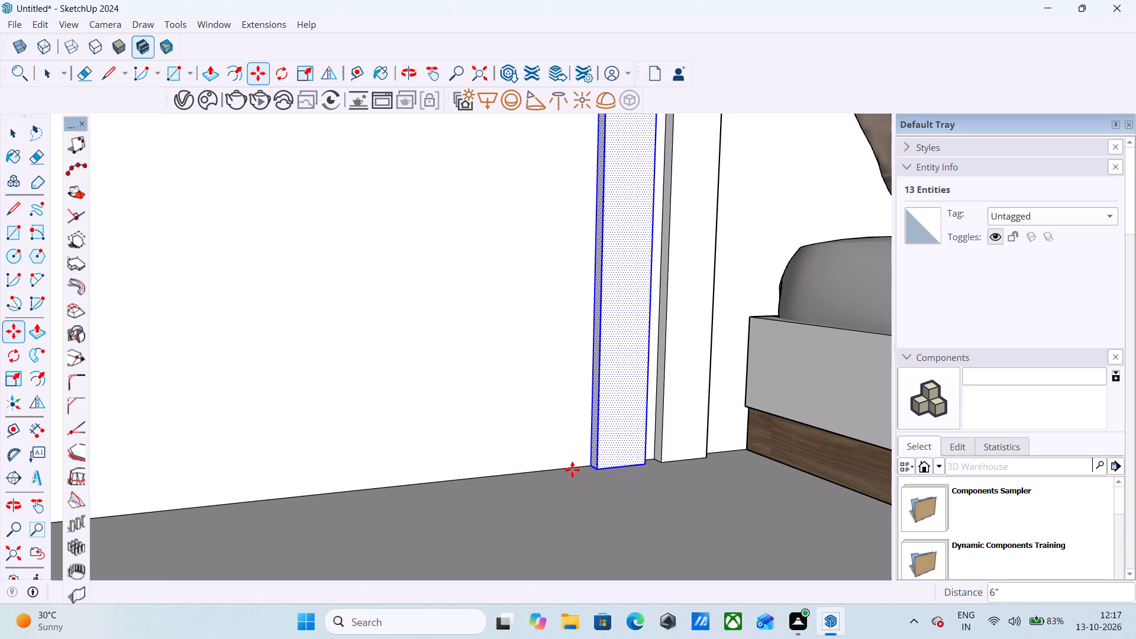
key(shift+asterisk)
key(7)
key(Return)
scroll(579, 472, up, 1)
scroll(648, 518, down, 10)
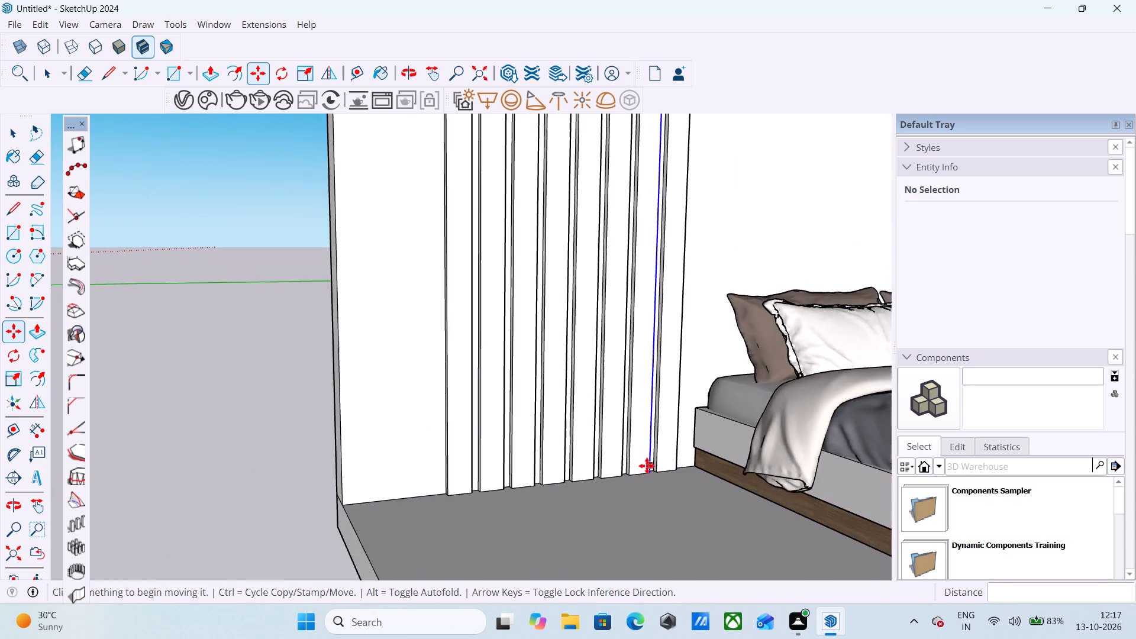
scroll(647, 466, down, 15)
scroll(681, 480, up, 1)
middle_drag(681, 480, 557, 480)
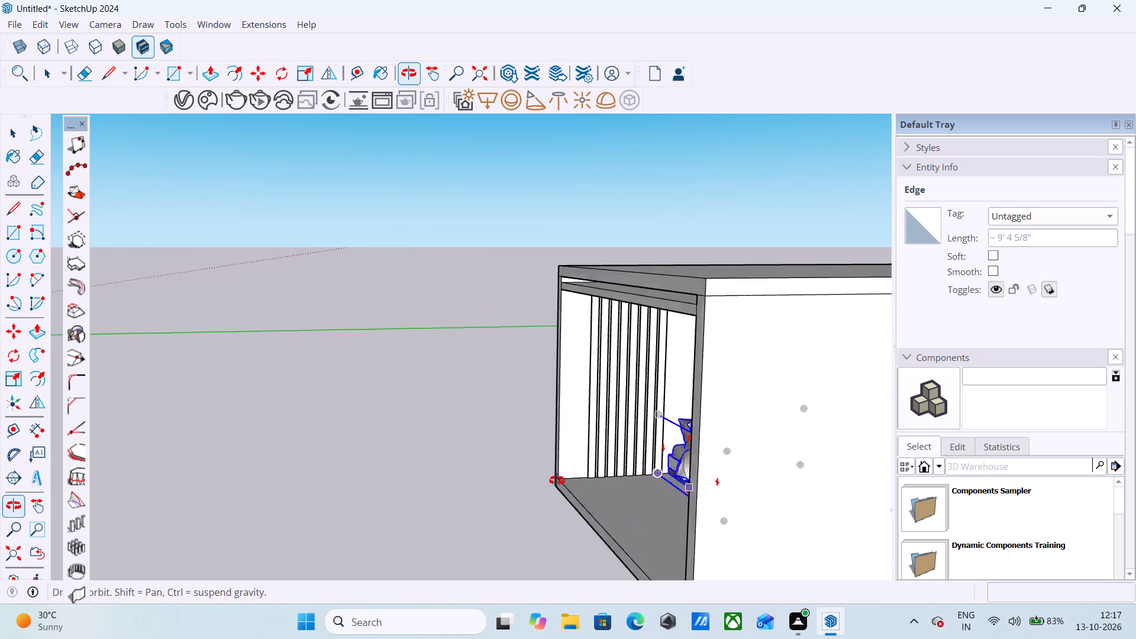
middle_drag(557, 480, 740, 477)
click(463, 480)
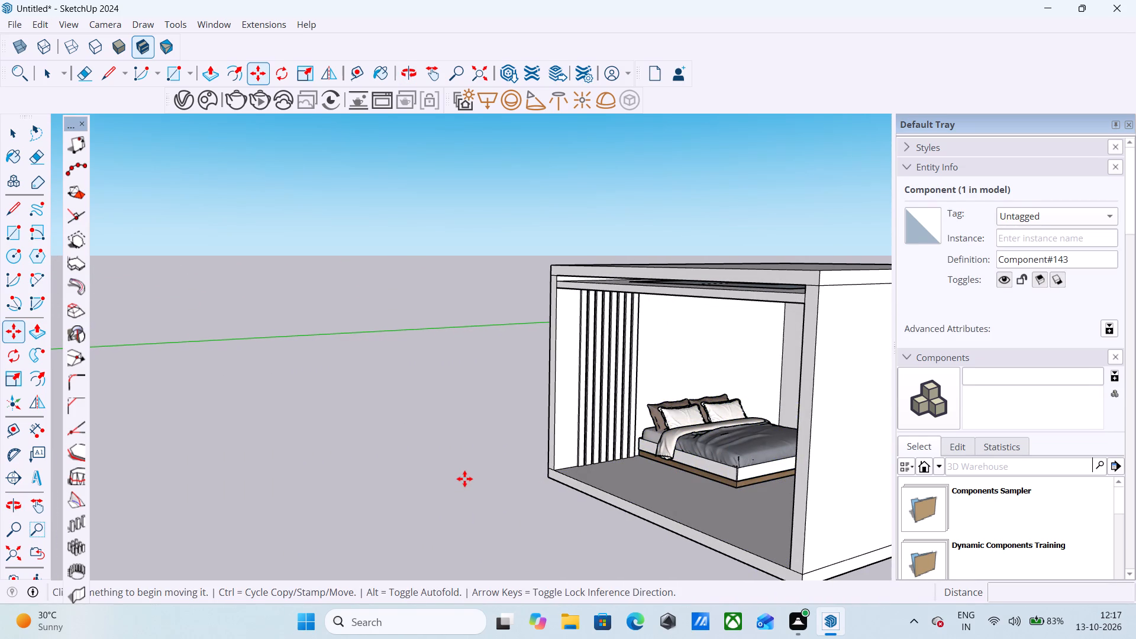
key(space)
Examine the row of raised strips, the bed area and the stepped ceiling from several angles.
scroll(593, 369, up, 4)
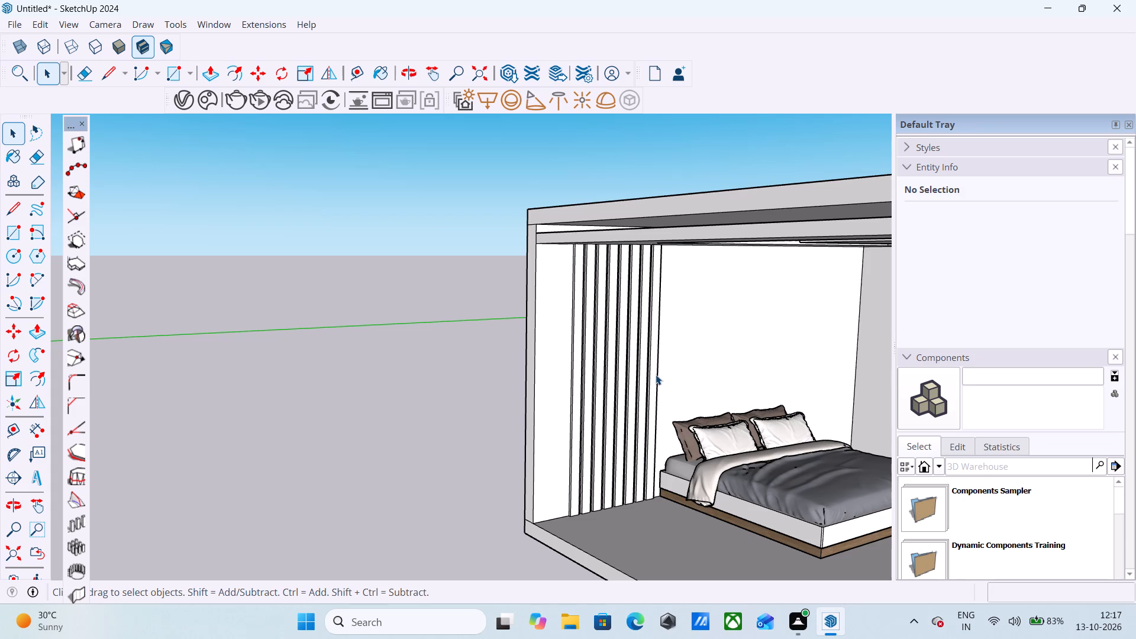
scroll(666, 381, down, 2)
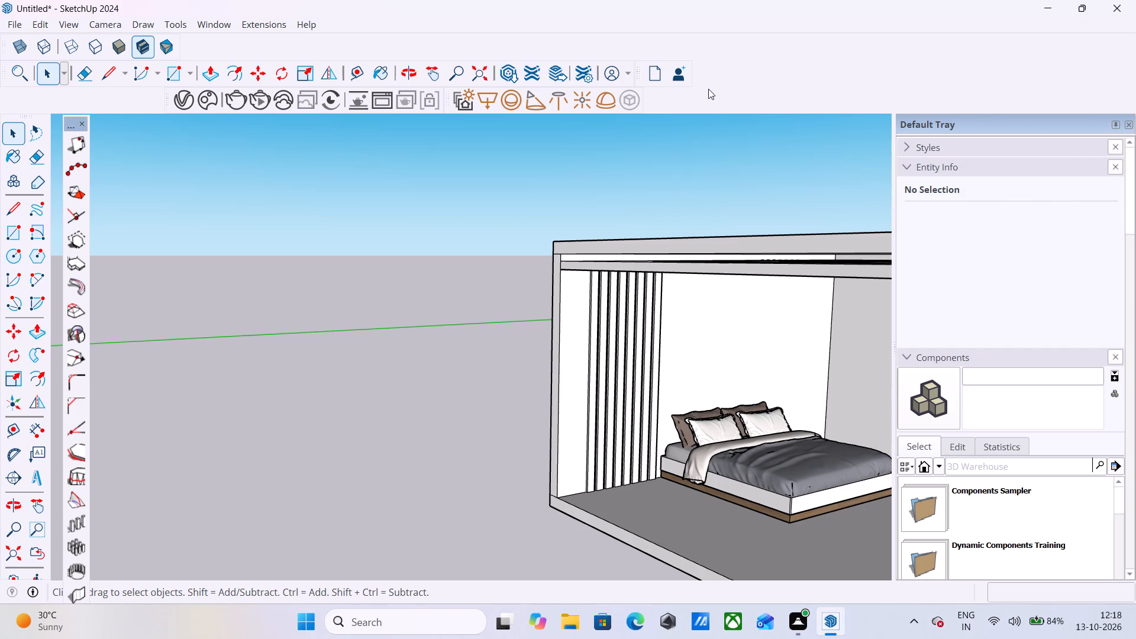
scroll(784, 61, down, 5)
scroll(758, 112, down, 2)
scroll(682, 270, down, 11)
scroll(711, 319, up, 8)
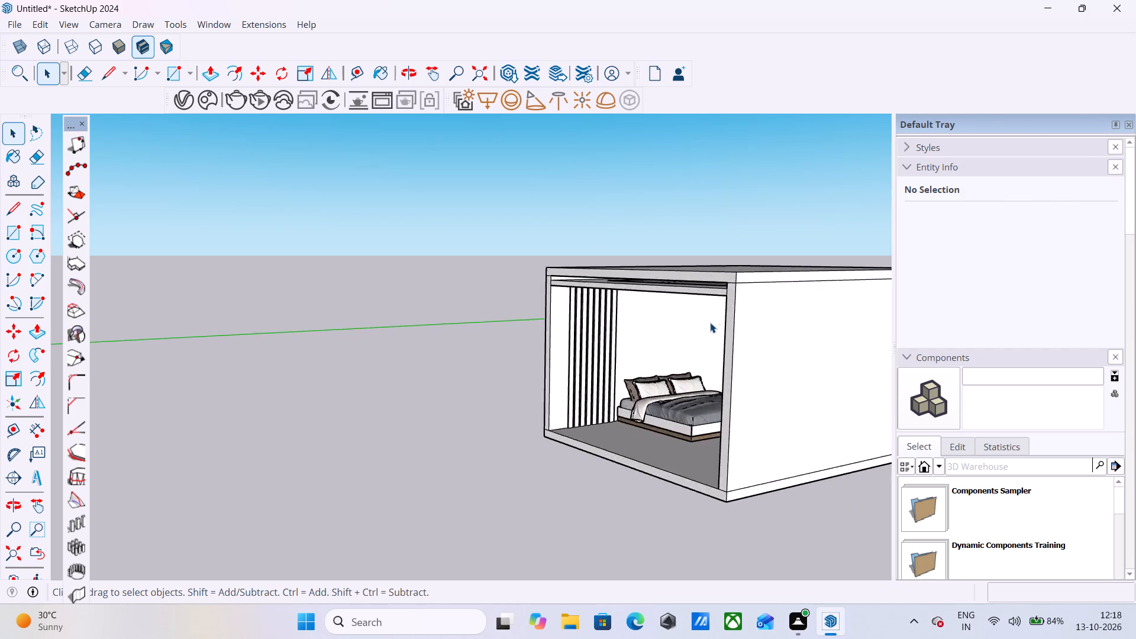
scroll(710, 322, up, 8)
middle_drag(724, 318, 598, 349)
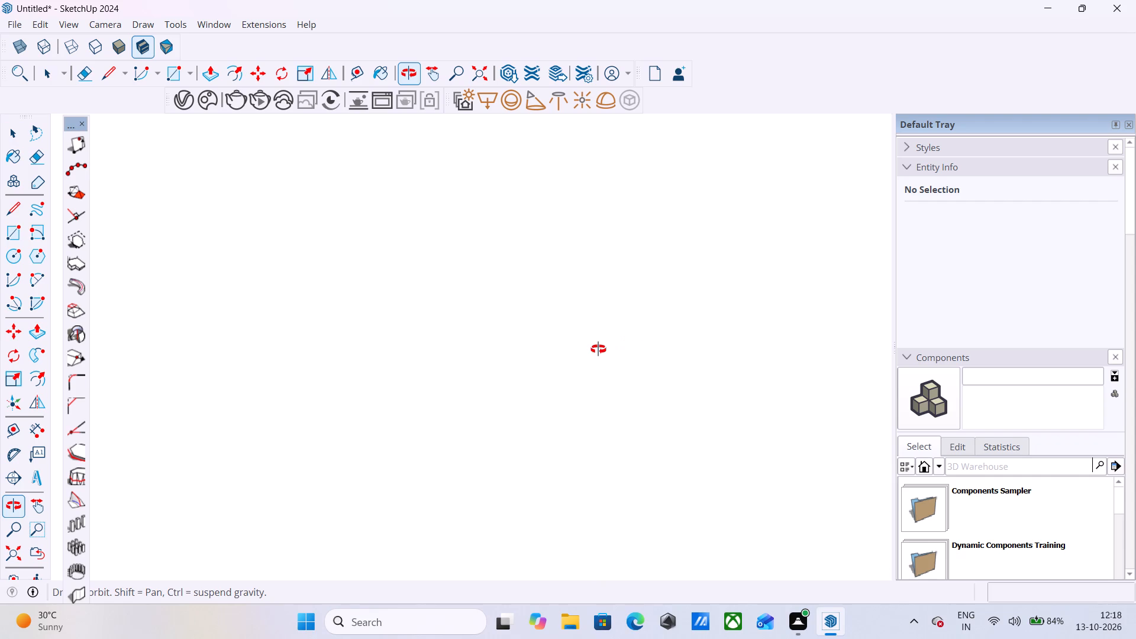
middle_drag(598, 349, 838, 357)
scroll(782, 405, up, 7)
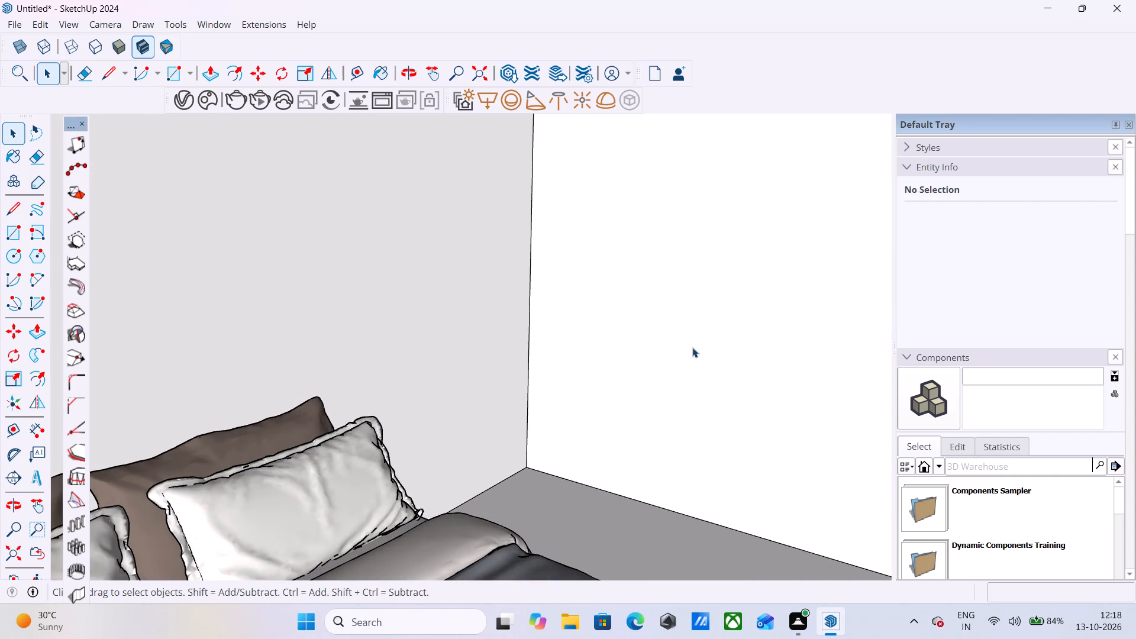
scroll(698, 344, down, 15)
scroll(712, 314, up, 1)
middle_drag(711, 314, 564, 227)
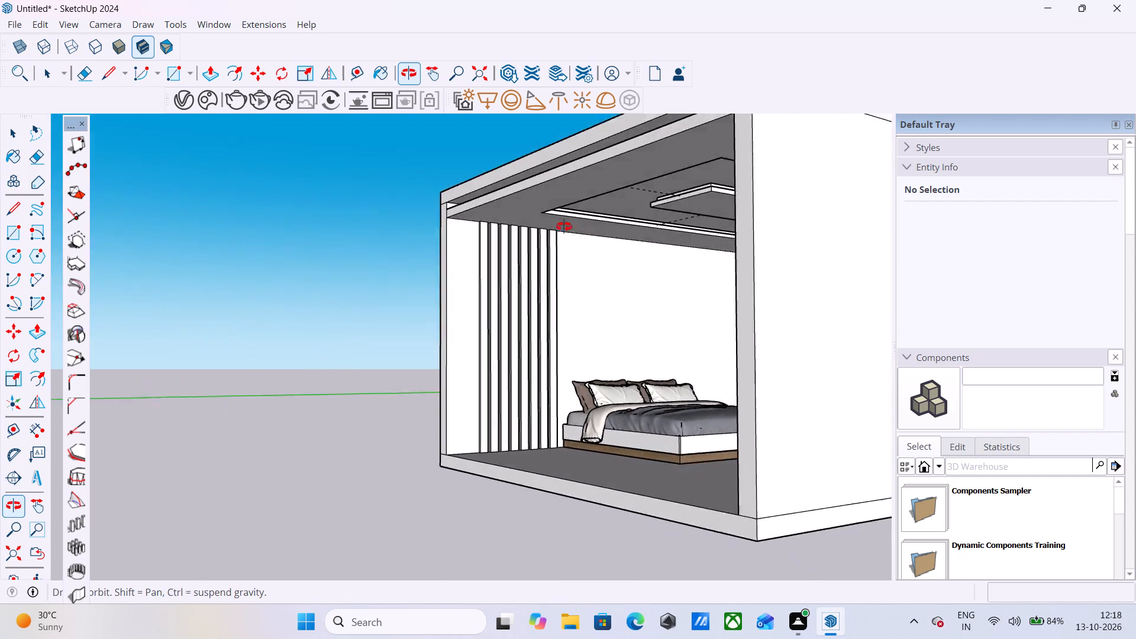
middle_drag(564, 227, 547, 264)
scroll(677, 254, down, 4)
middle_drag(604, 299, 615, 302)
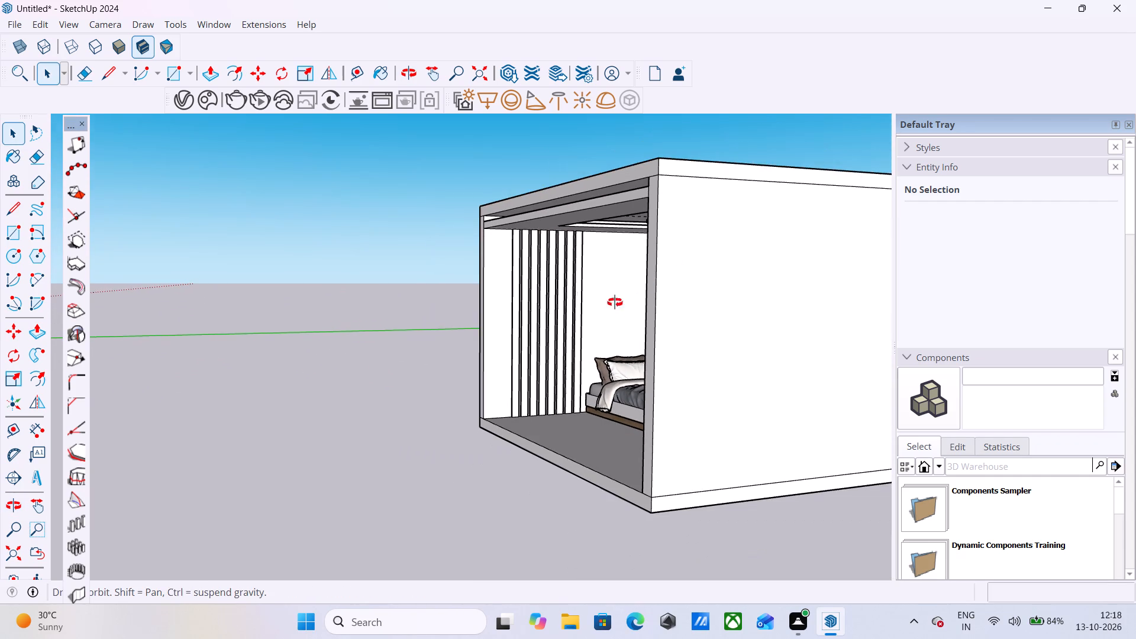
middle_drag(615, 302, 622, 305)
middle_drag(626, 306, 712, 330)
scroll(726, 273, up, 4)
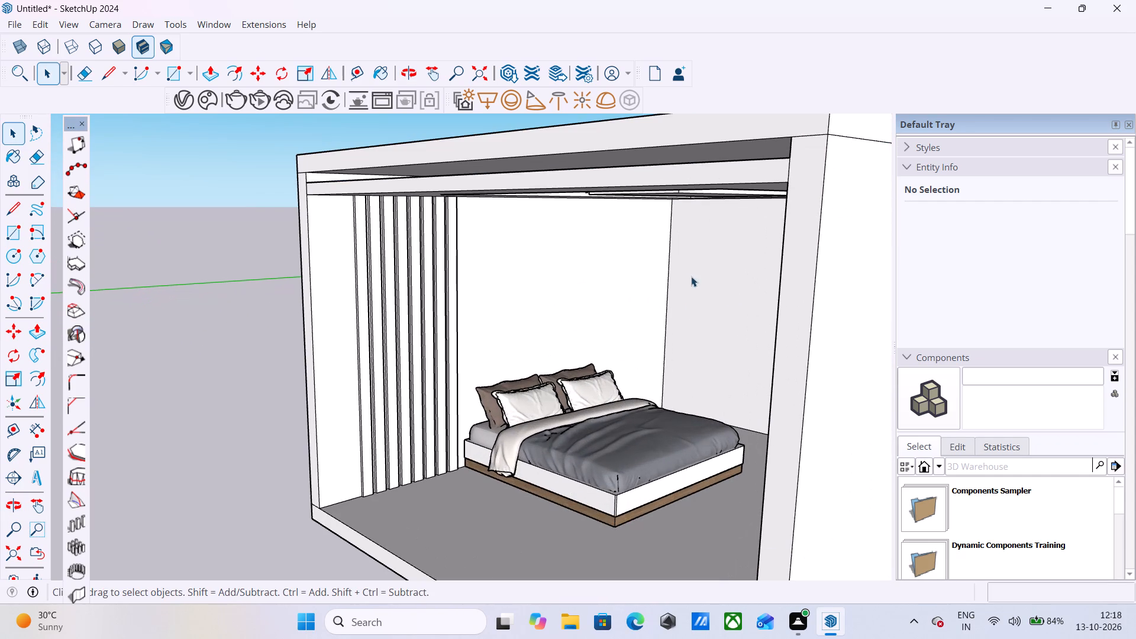
scroll(801, 262, down, 5)
middle_drag(734, 385, 797, 389)
scroll(731, 373, up, 2)
middle_drag(709, 355, 669, 331)
scroll(680, 315, up, 1)
middle_drag(679, 323, 676, 297)
scroll(657, 457, down, 2)
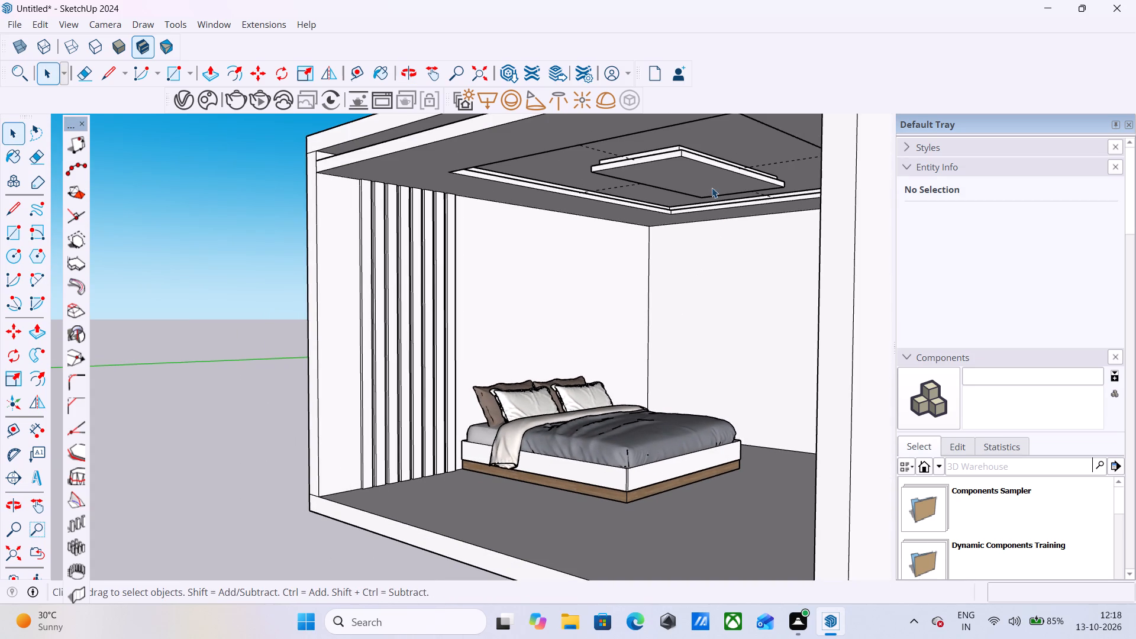
scroll(711, 186, up, 1)
middle_drag(577, 230, 621, 236)
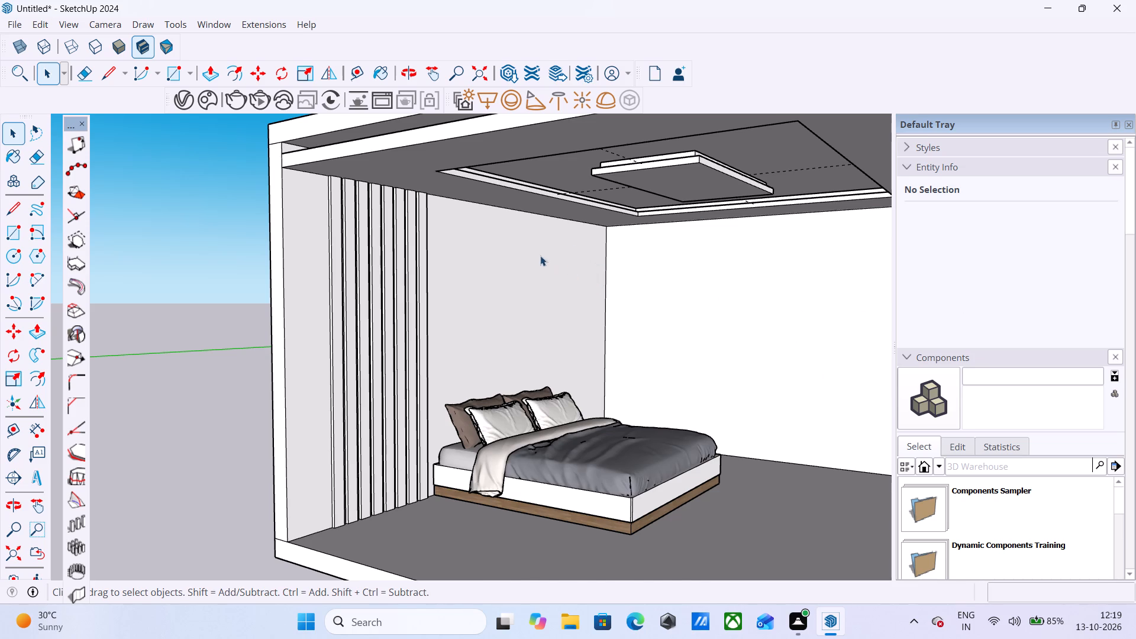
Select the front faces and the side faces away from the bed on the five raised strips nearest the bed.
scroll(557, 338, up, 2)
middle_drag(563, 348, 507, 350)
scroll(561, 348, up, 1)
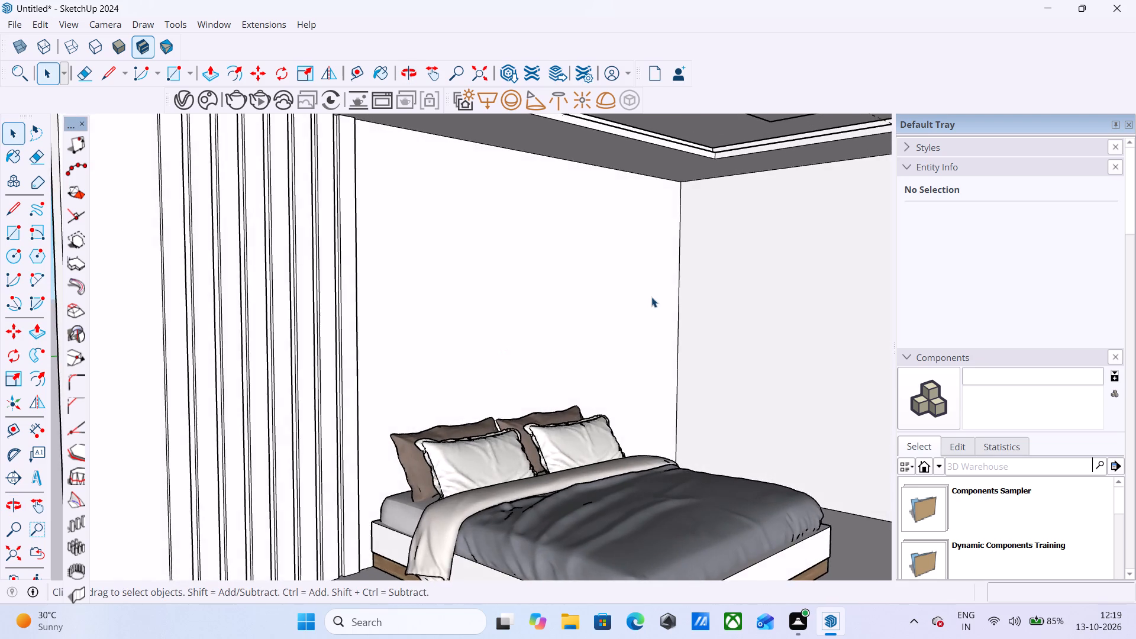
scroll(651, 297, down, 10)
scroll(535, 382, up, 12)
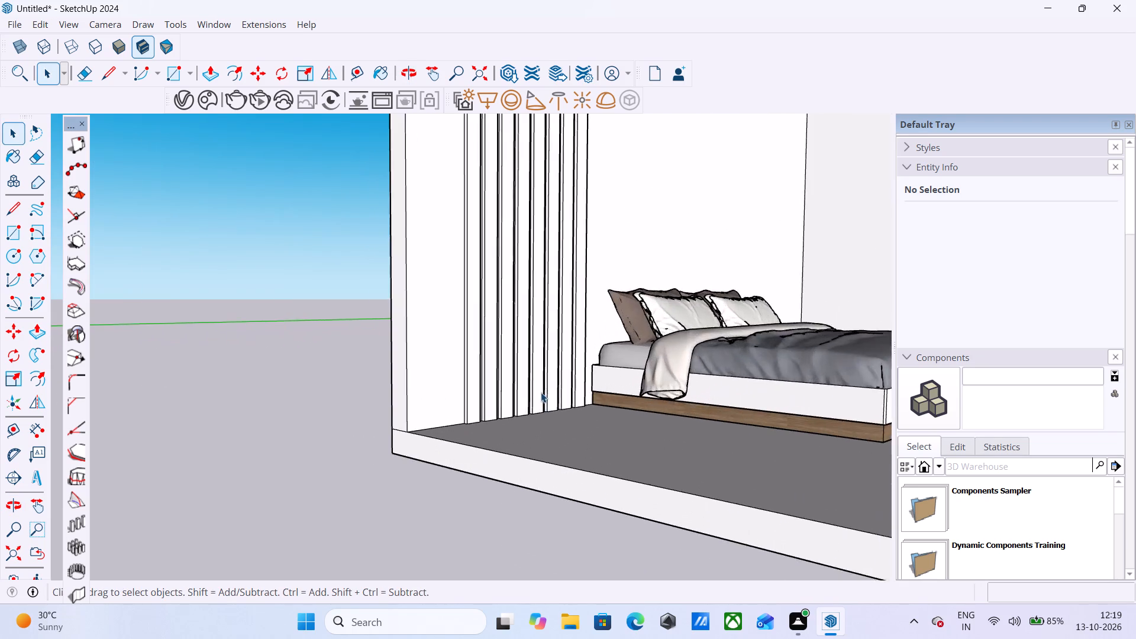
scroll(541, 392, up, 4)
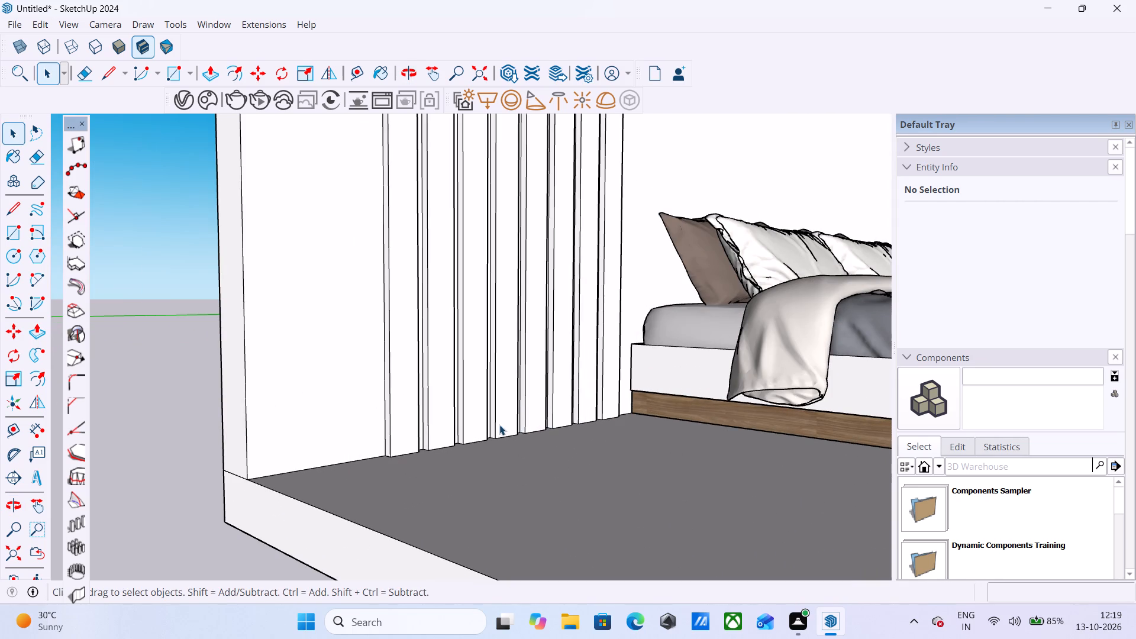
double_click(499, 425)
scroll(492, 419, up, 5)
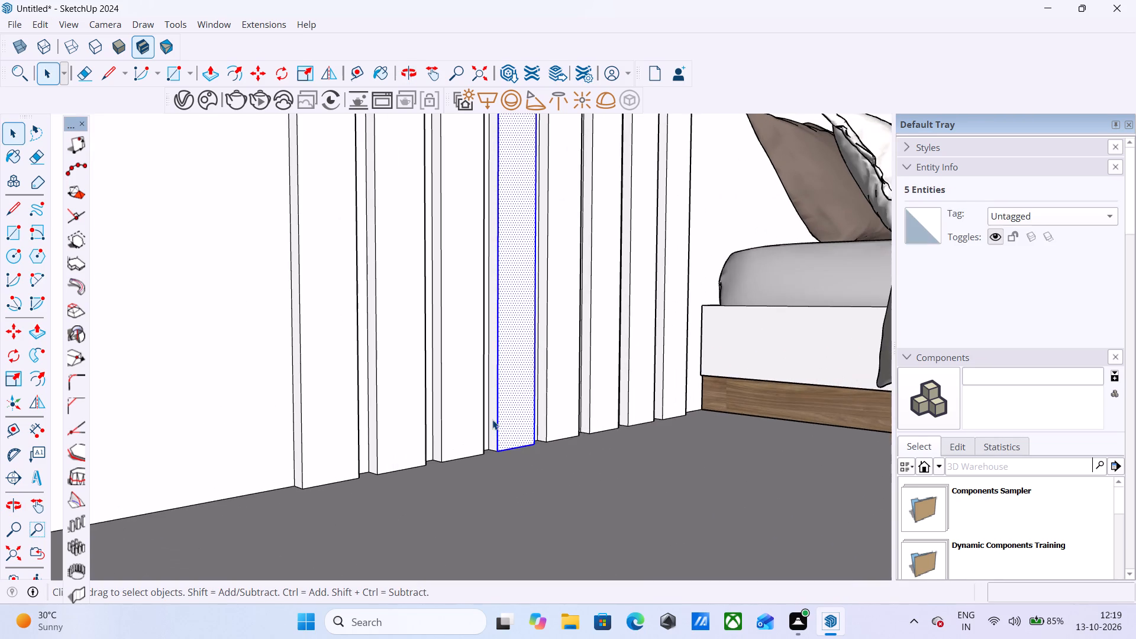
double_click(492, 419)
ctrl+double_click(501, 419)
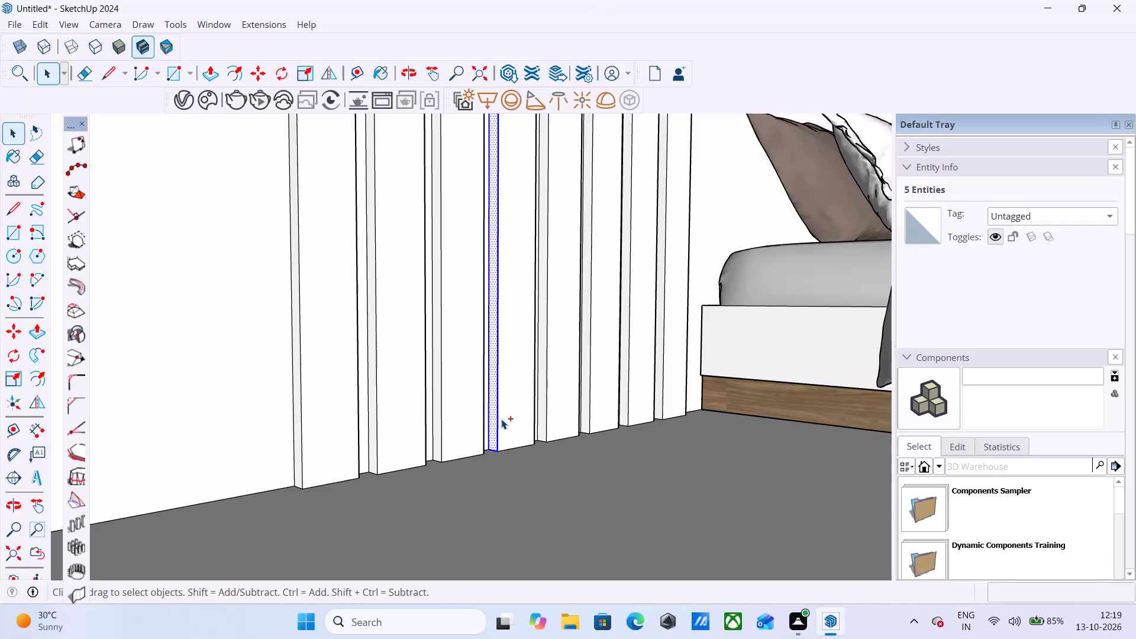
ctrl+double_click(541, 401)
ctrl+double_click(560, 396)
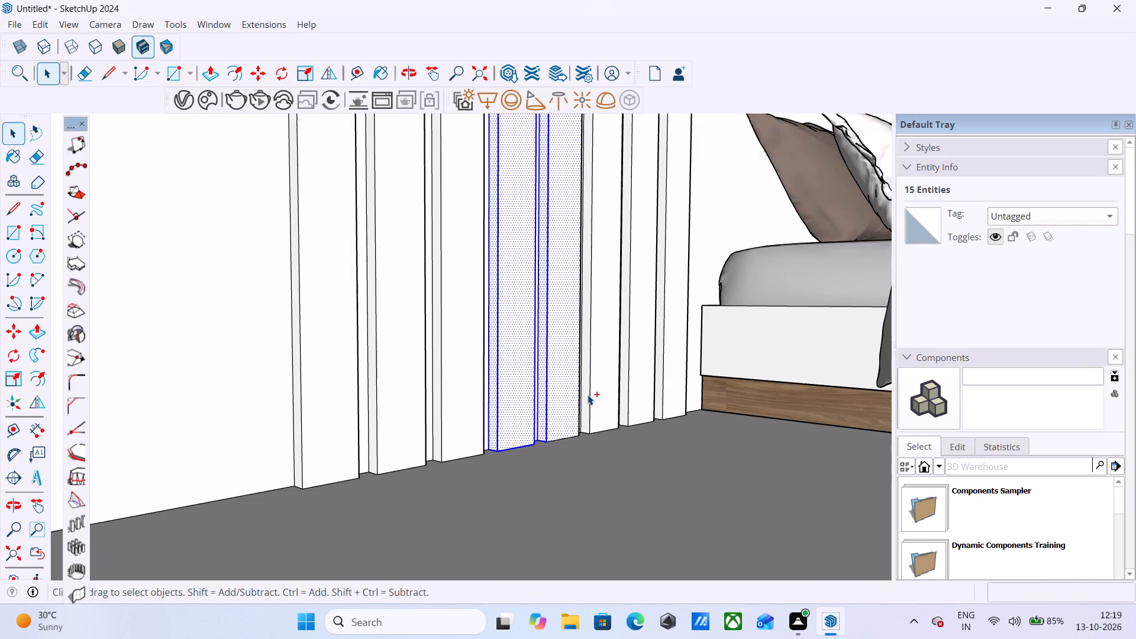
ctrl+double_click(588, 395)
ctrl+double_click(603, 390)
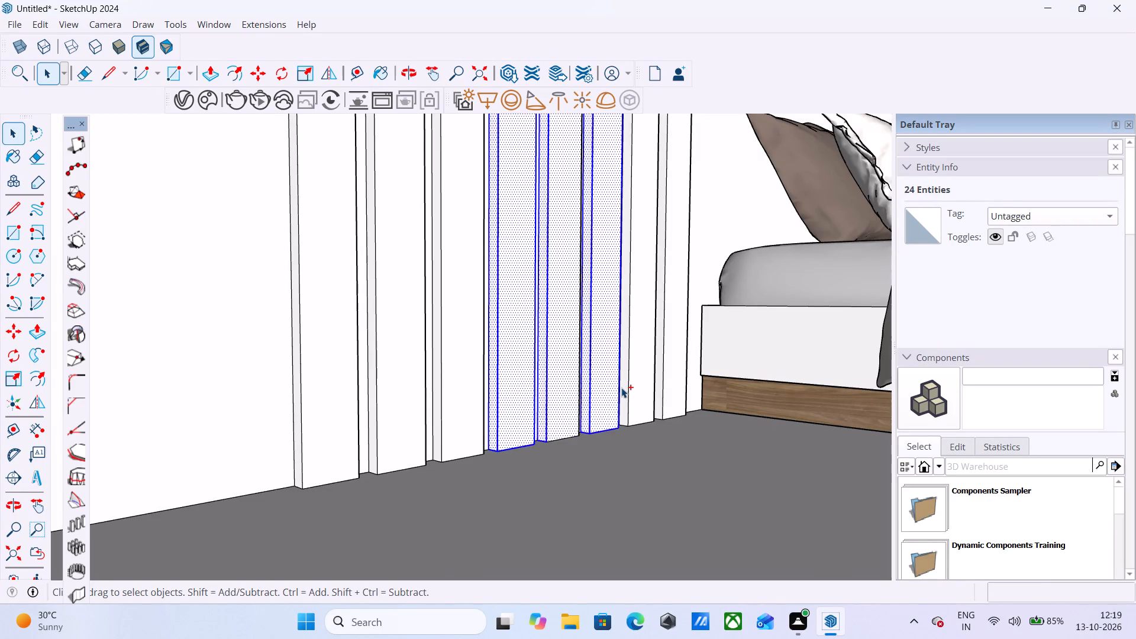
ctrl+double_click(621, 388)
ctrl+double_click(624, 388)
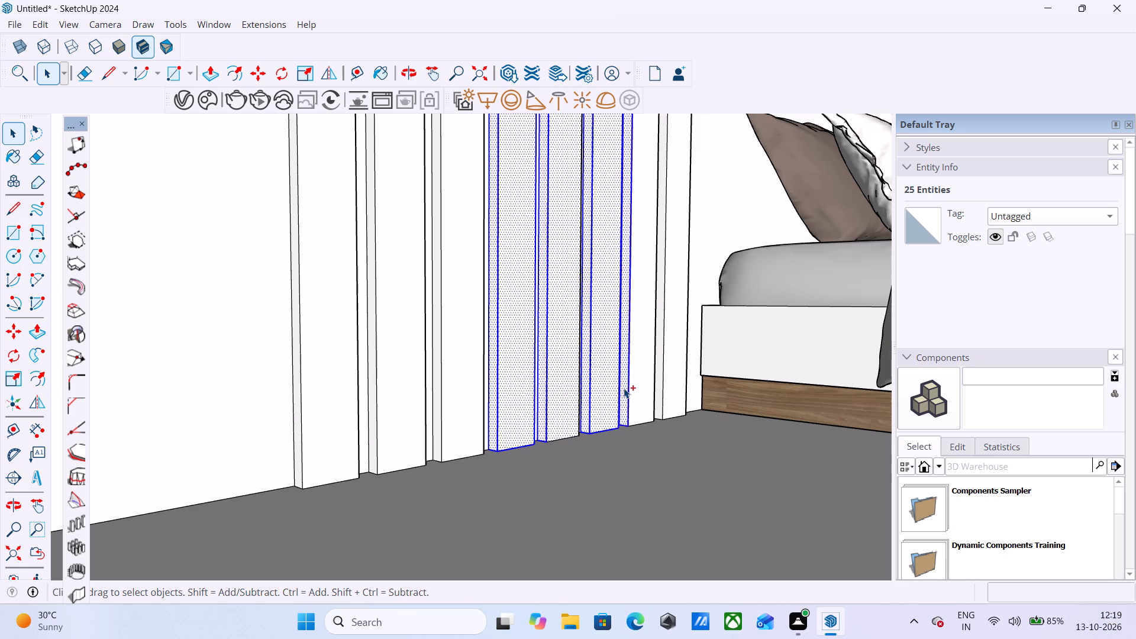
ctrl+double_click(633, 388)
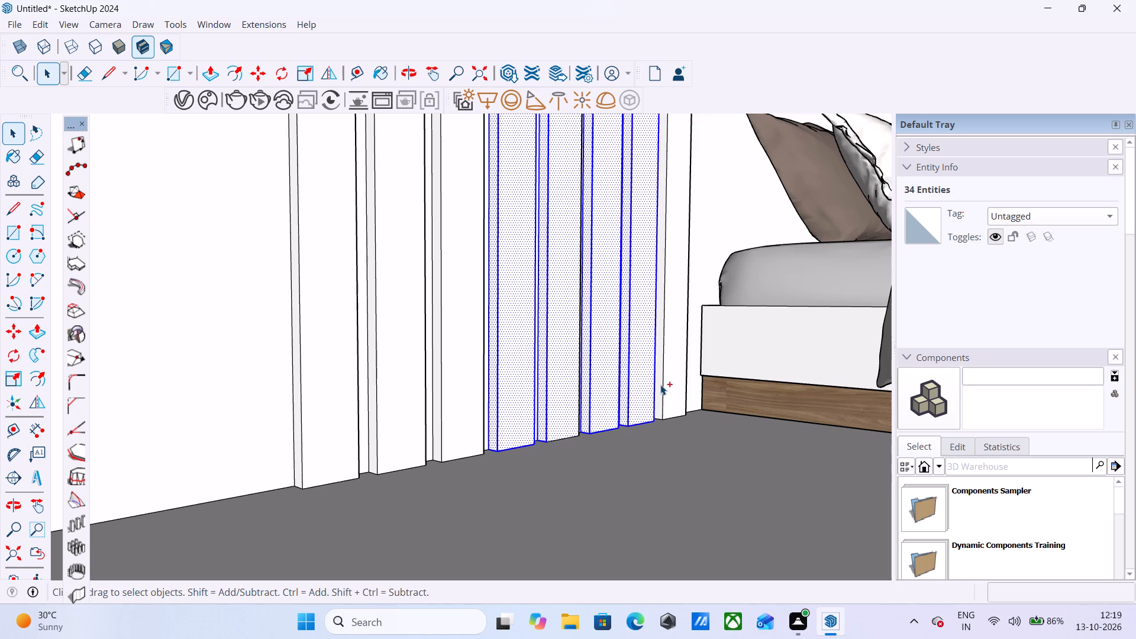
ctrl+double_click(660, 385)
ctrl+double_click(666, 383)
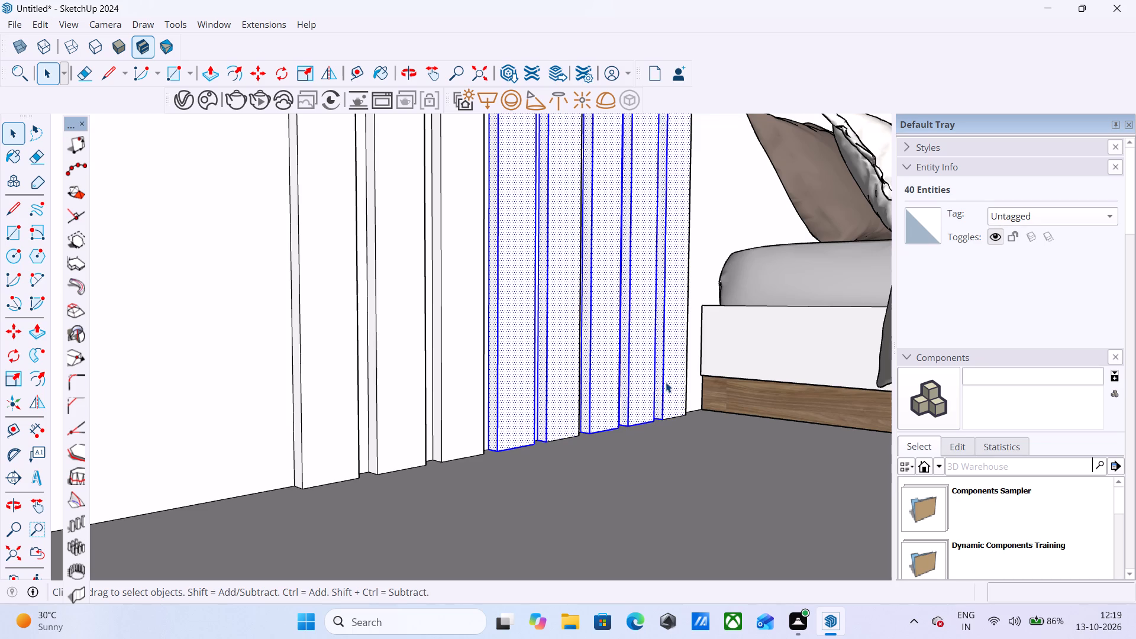
Select the front and bed-facing side faces of the fourth, fifth and sixth raised strips from the room's open front.
scroll(585, 360, up, 4)
middle_drag(622, 343, 333, 428)
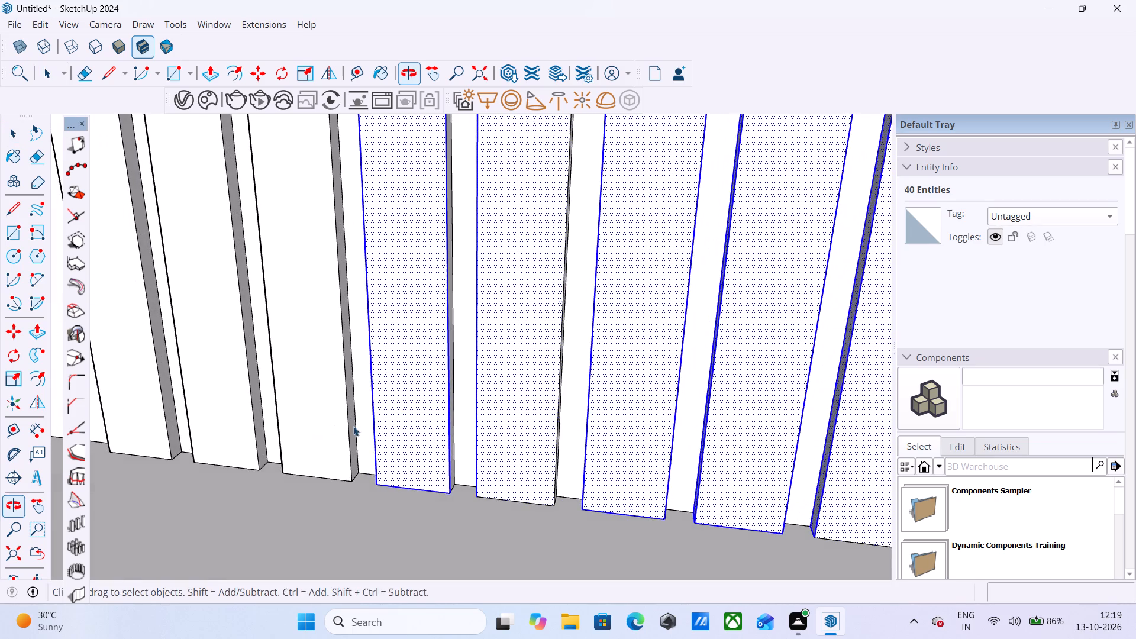
middle_drag(636, 407, 460, 415)
scroll(461, 415, up, 4)
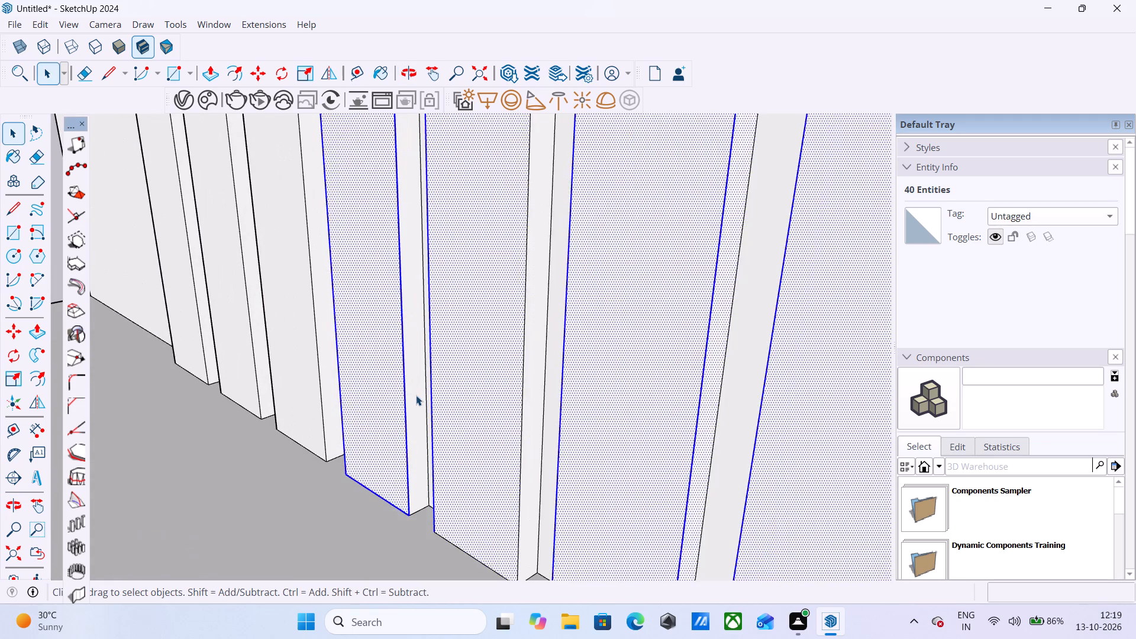
double_click(416, 394)
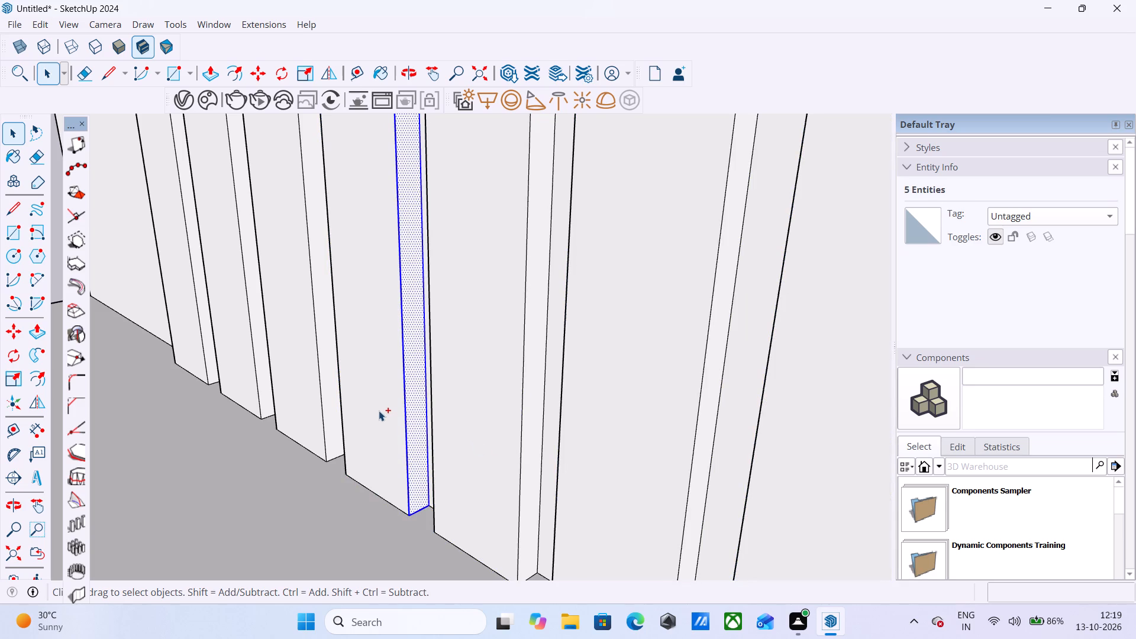
ctrl+double_click(366, 395)
ctrl+double_click(470, 402)
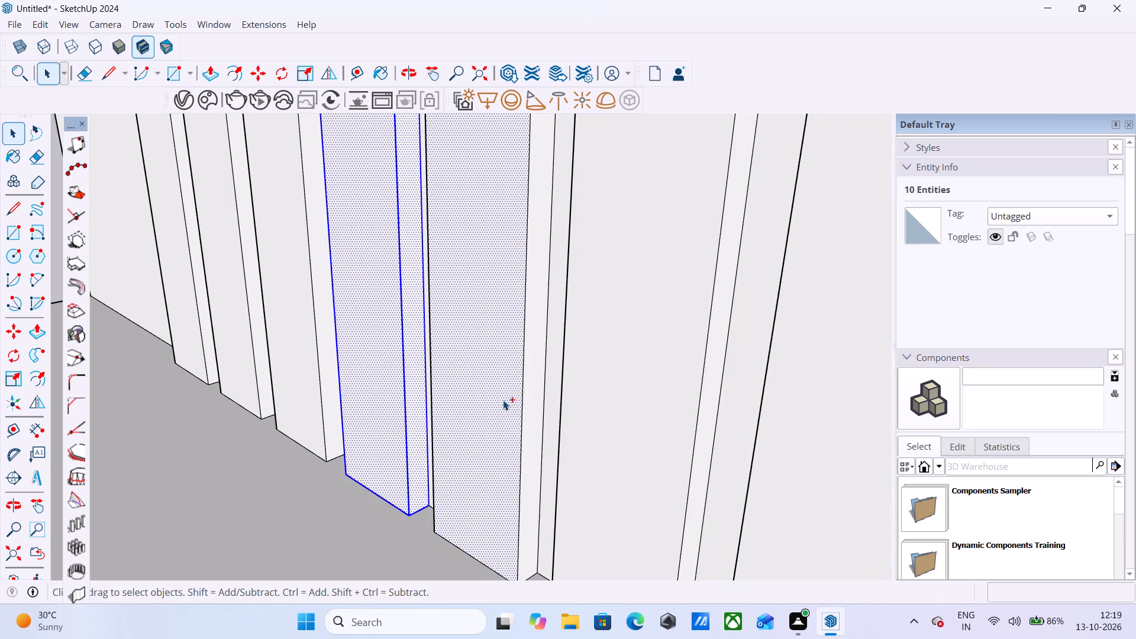
ctrl+double_click(479, 400)
ctrl+double_click(533, 395)
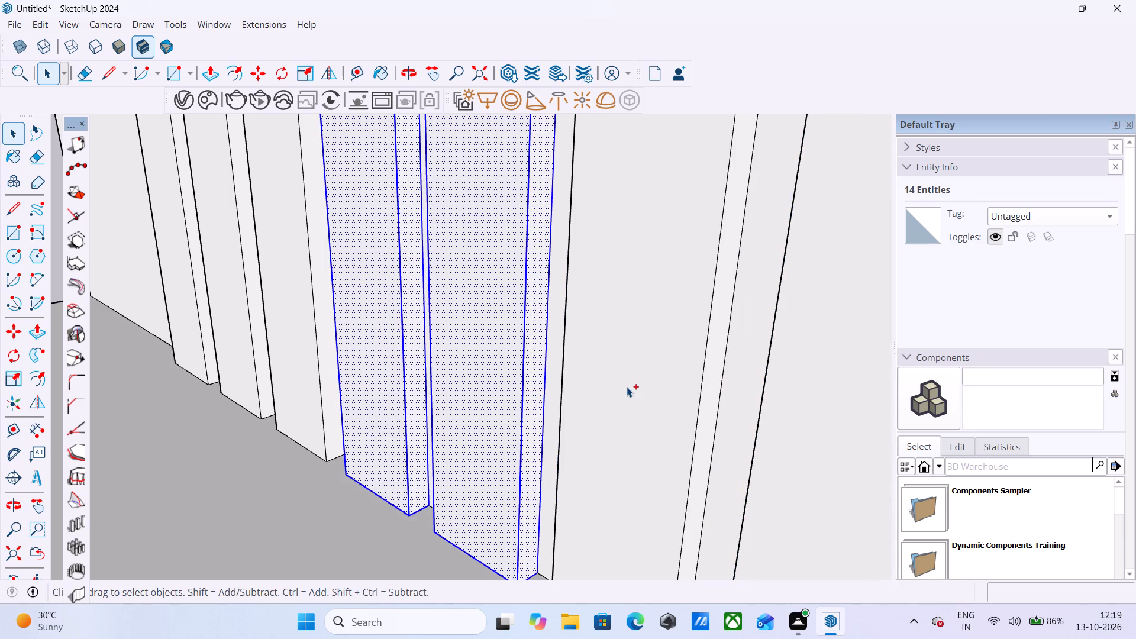
ctrl+double_click(627, 387)
ctrl+double_click(706, 389)
Add the front and bed-facing side faces of the two raised strips nearest the bed to the selection.
ctrl+scroll(682, 368, down, 6)
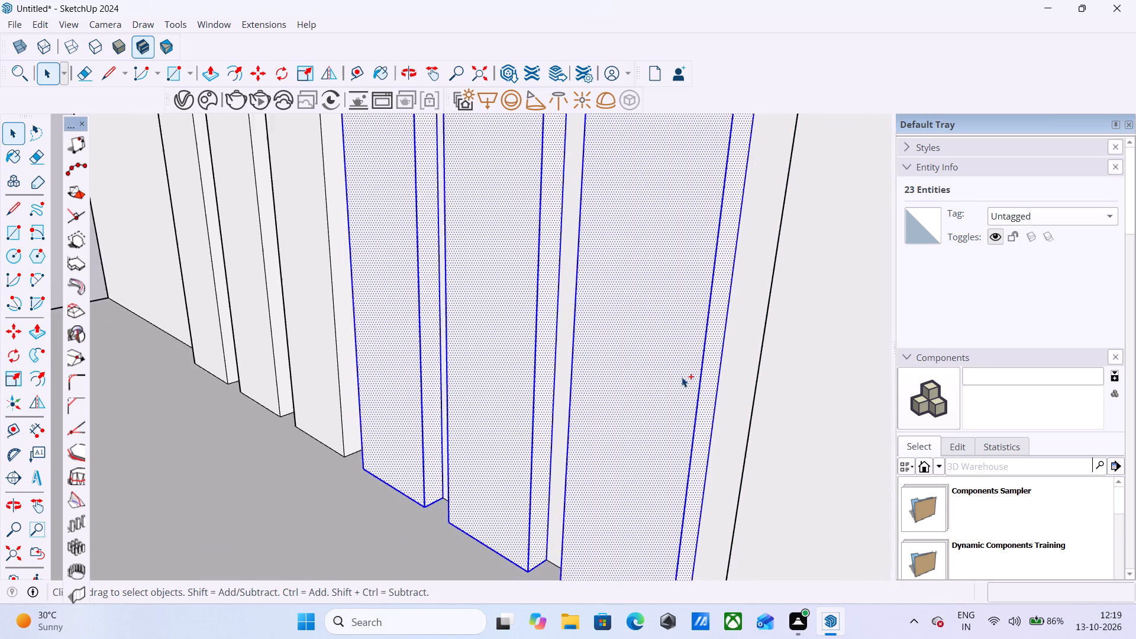
ctrl+scroll(682, 377, down, 8)
ctrl+double_click(733, 376)
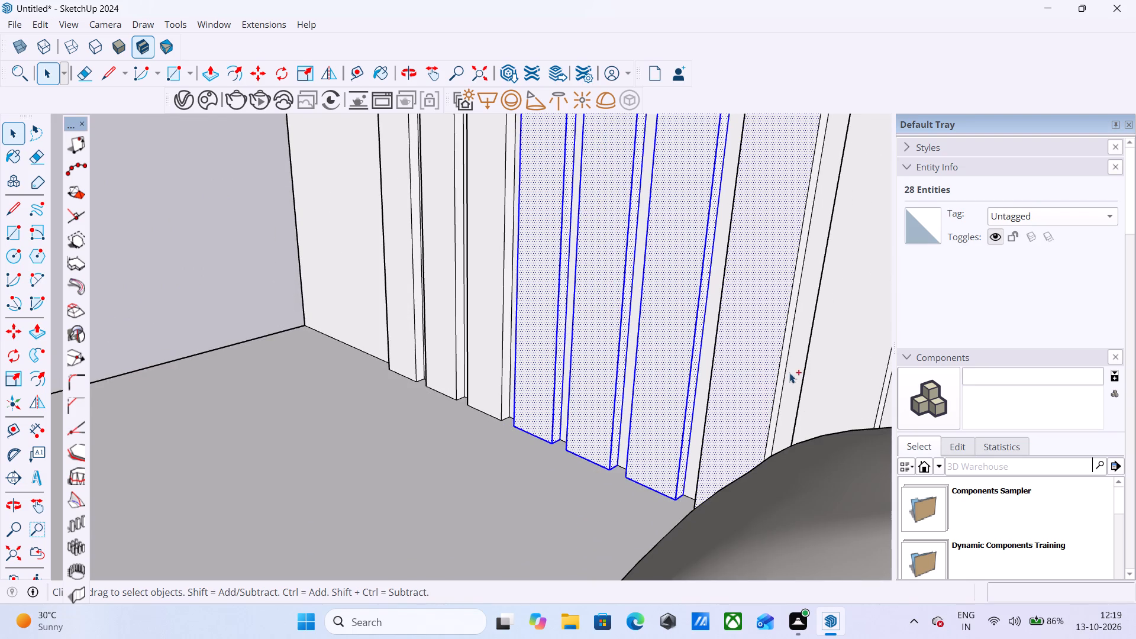
ctrl+double_click(782, 370)
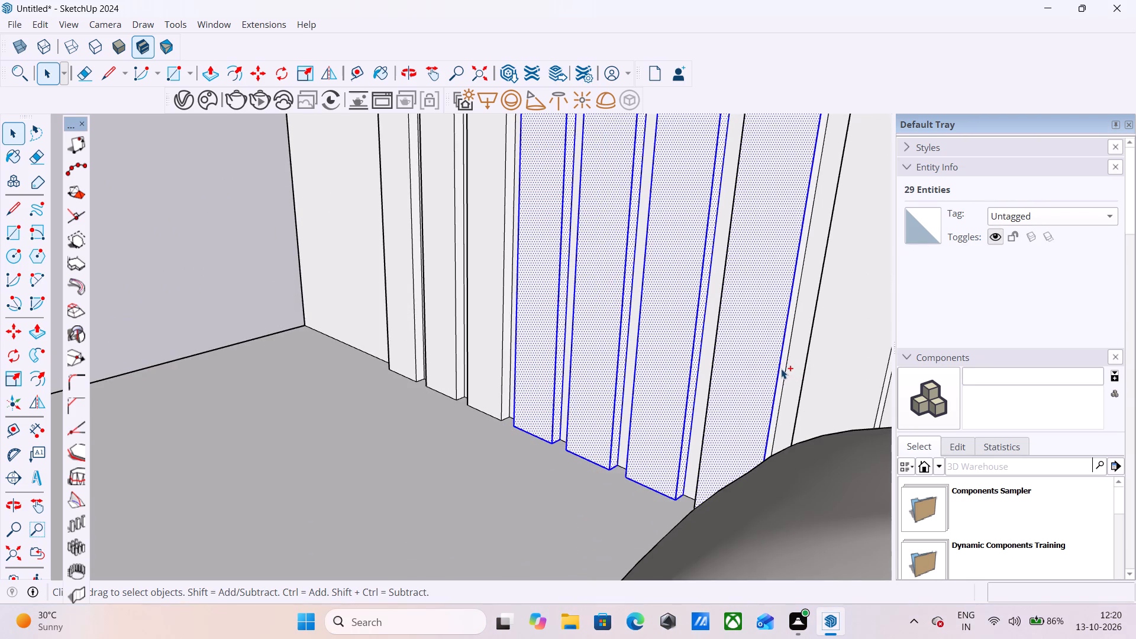
ctrl+double_click(782, 371)
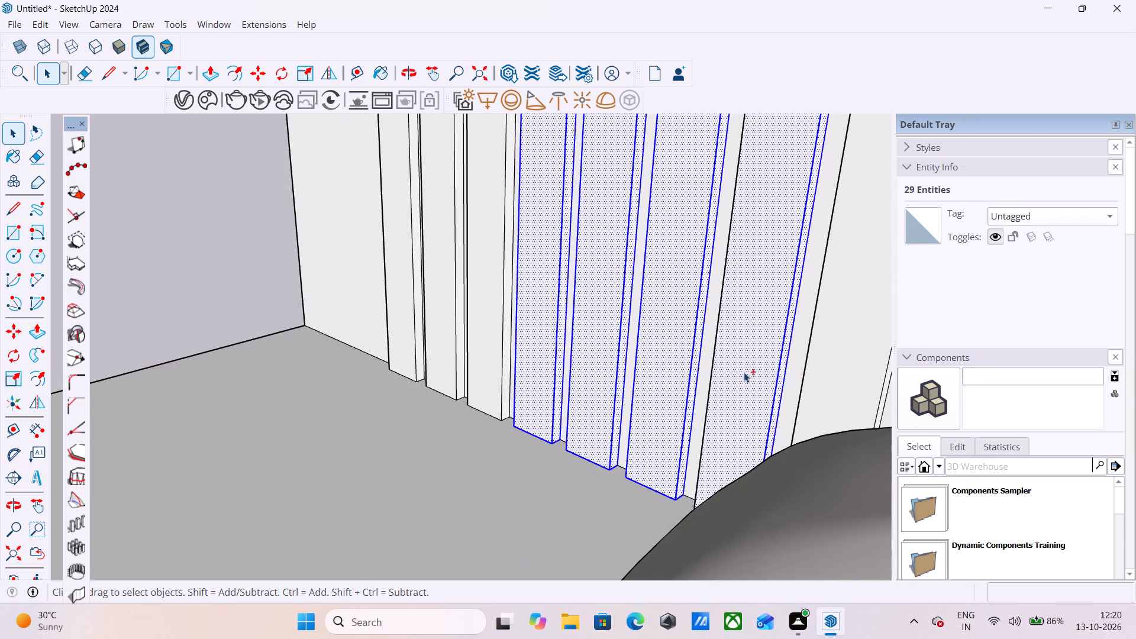
ctrl+double_click(741, 368)
ctrl+double_click(841, 359)
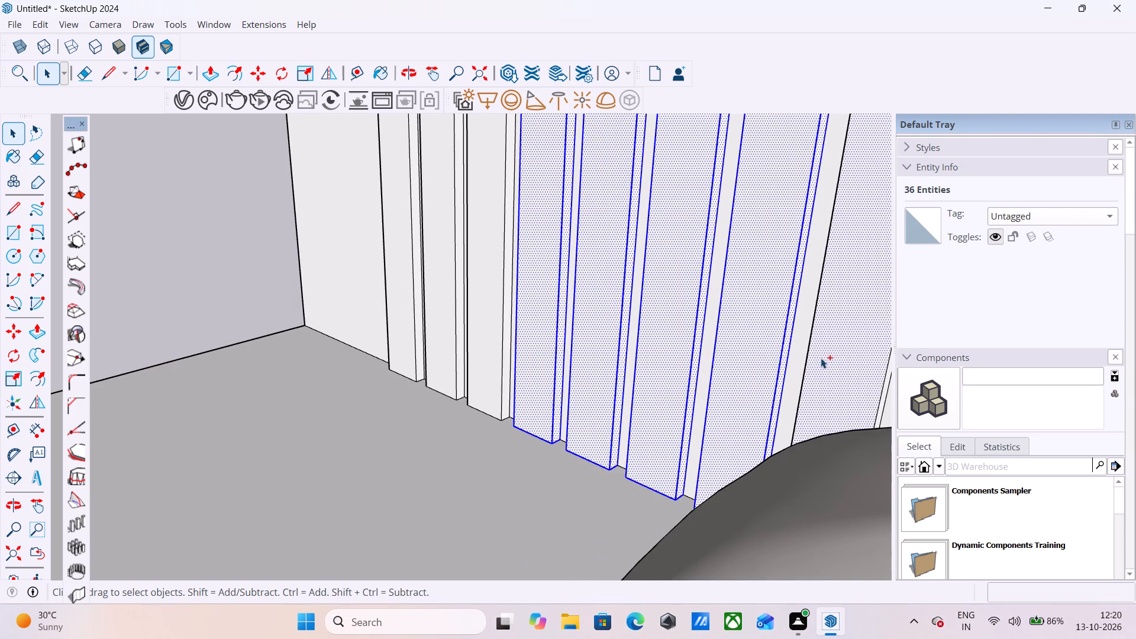
ctrl+scroll(579, 345, down, 6)
ctrl+scroll(754, 291, up, 5)
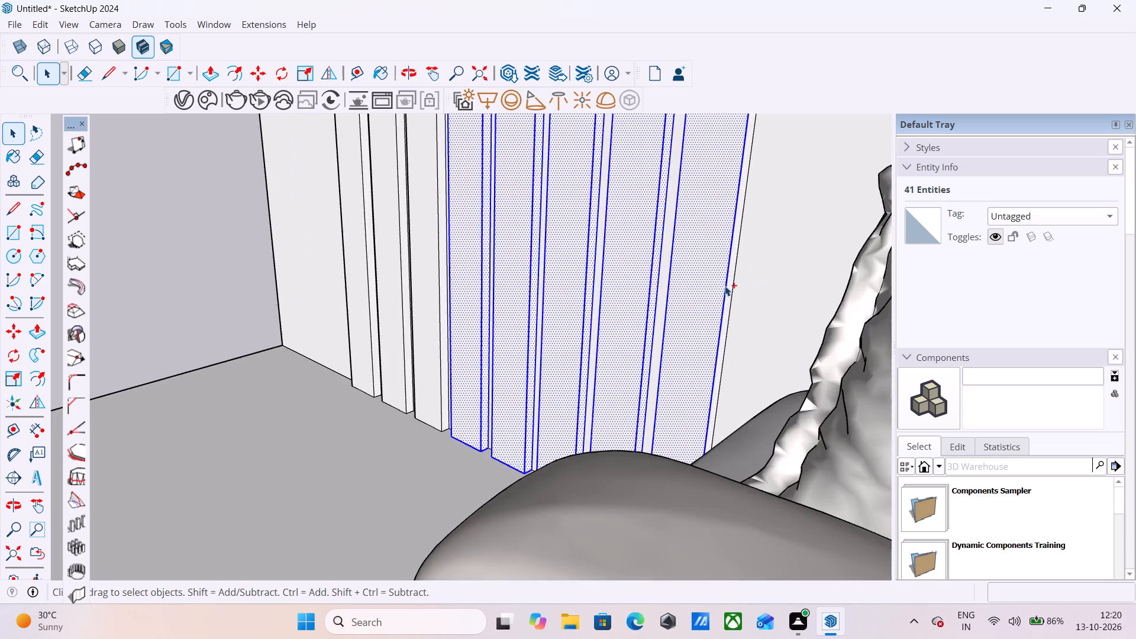
ctrl+scroll(725, 286, up, 4)
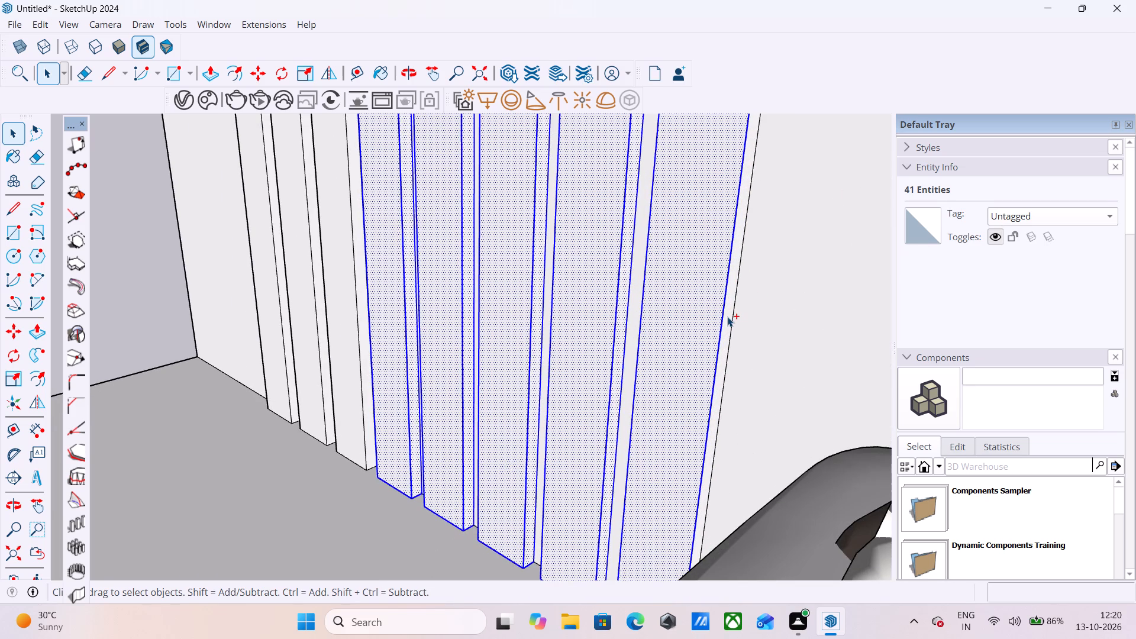
ctrl+double_click(727, 317)
ctrl+scroll(696, 342, down, 14)
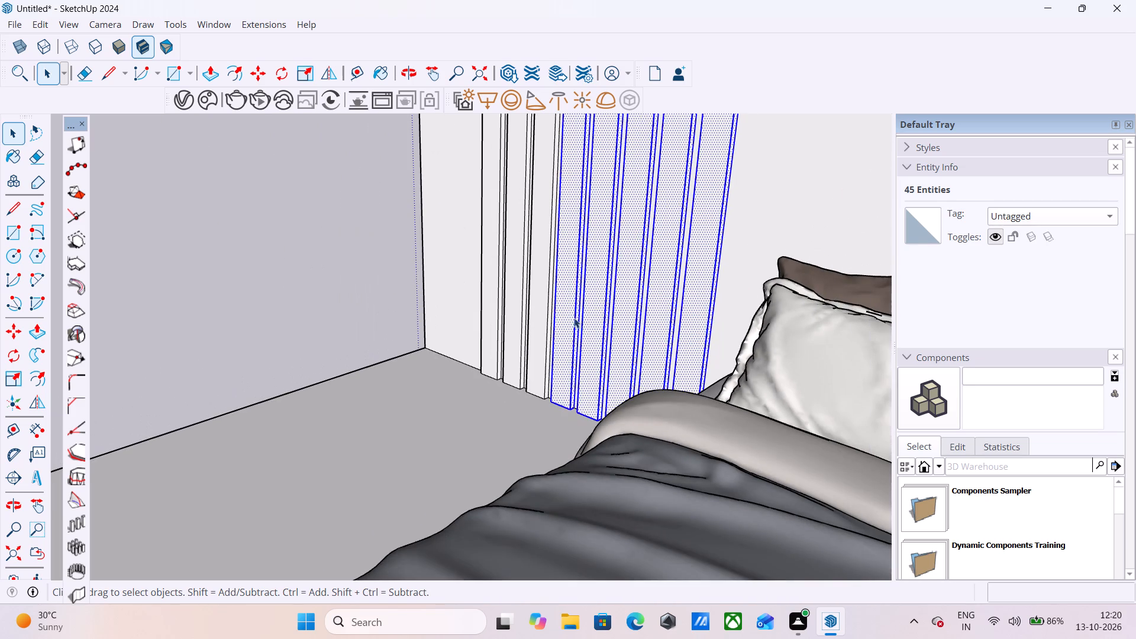
Add the side faces facing away from the bed on the same five raised strips to the selection.
scroll(283, 299, up, 8)
middle_drag(472, 363, 789, 450)
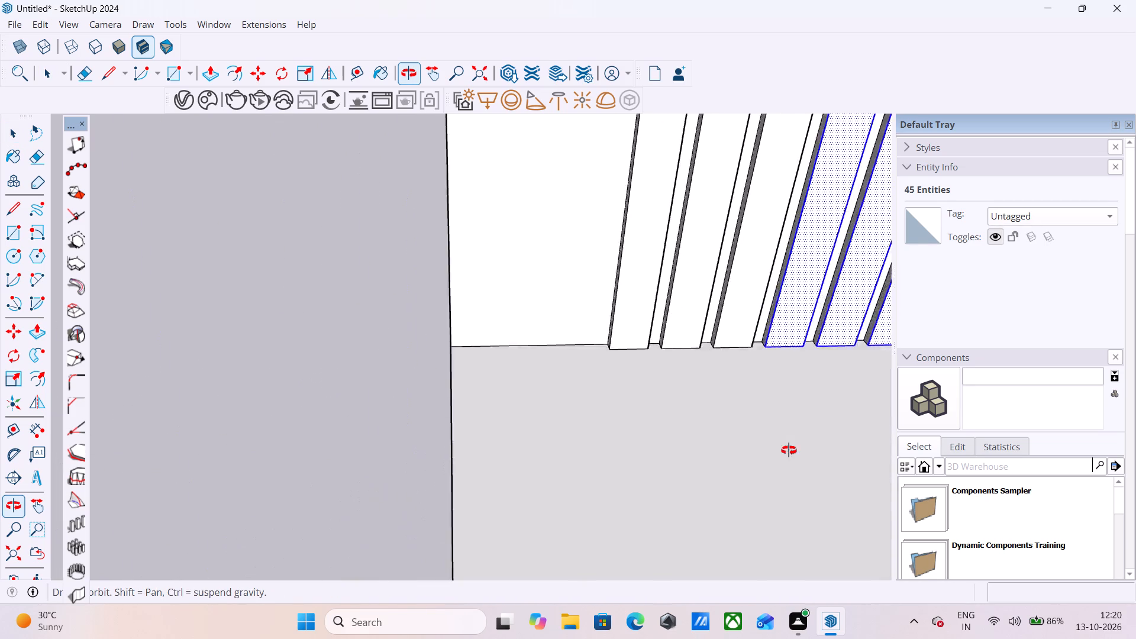
middle_drag(789, 450, 890, 421)
scroll(676, 507, down, 5)
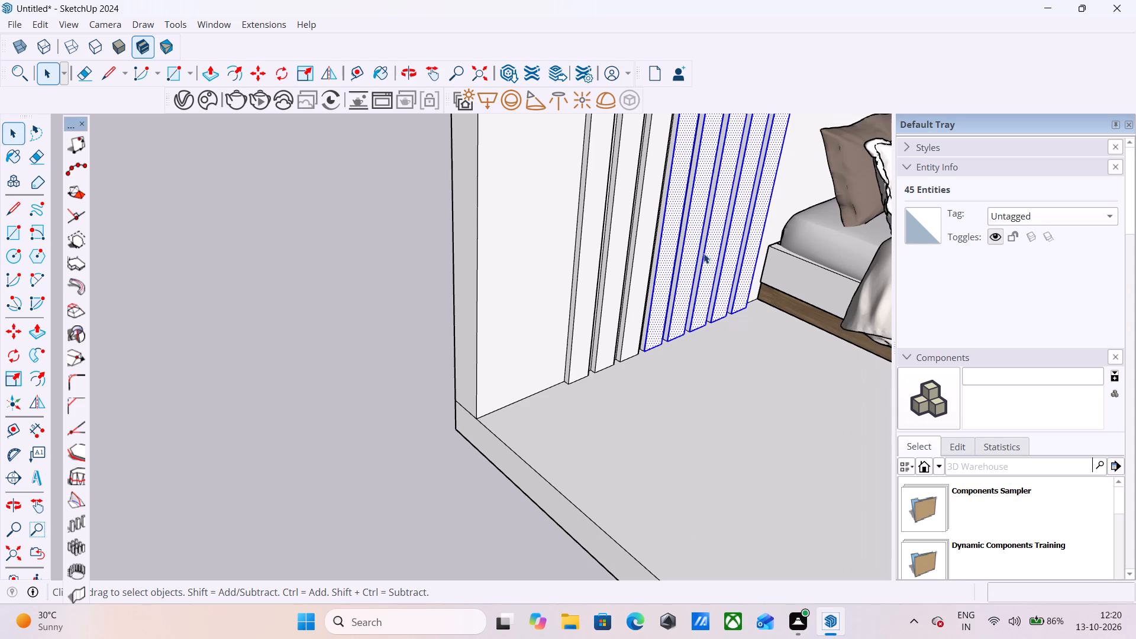
scroll(674, 176, up, 5)
ctrl+scroll(671, 180, up, 7)
ctrl+double_click(655, 191)
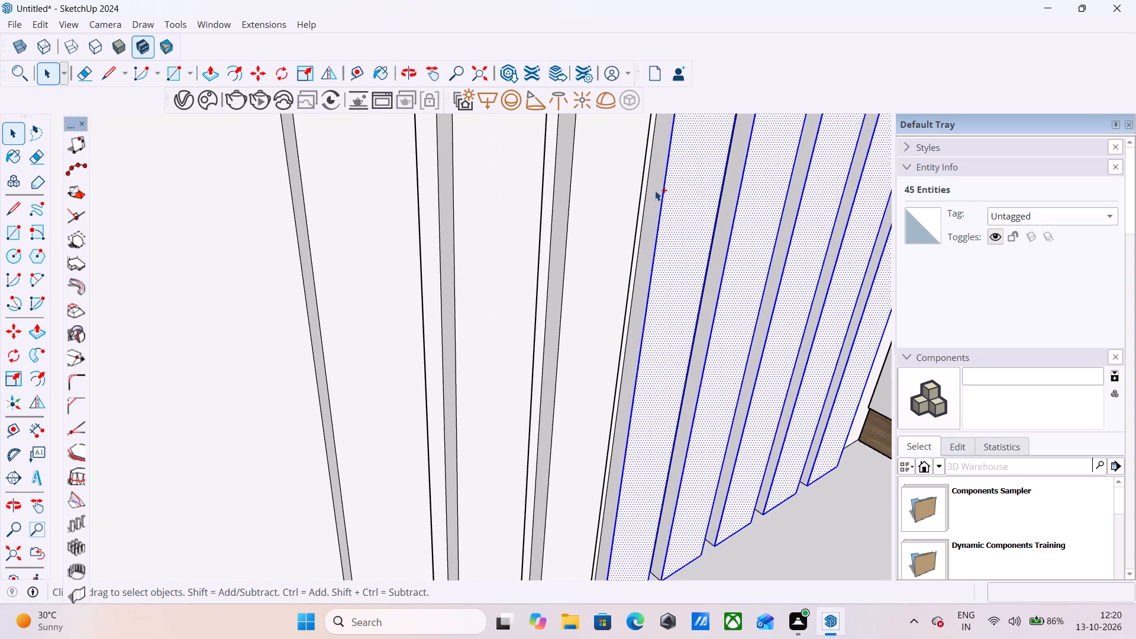
ctrl+double_click(728, 195)
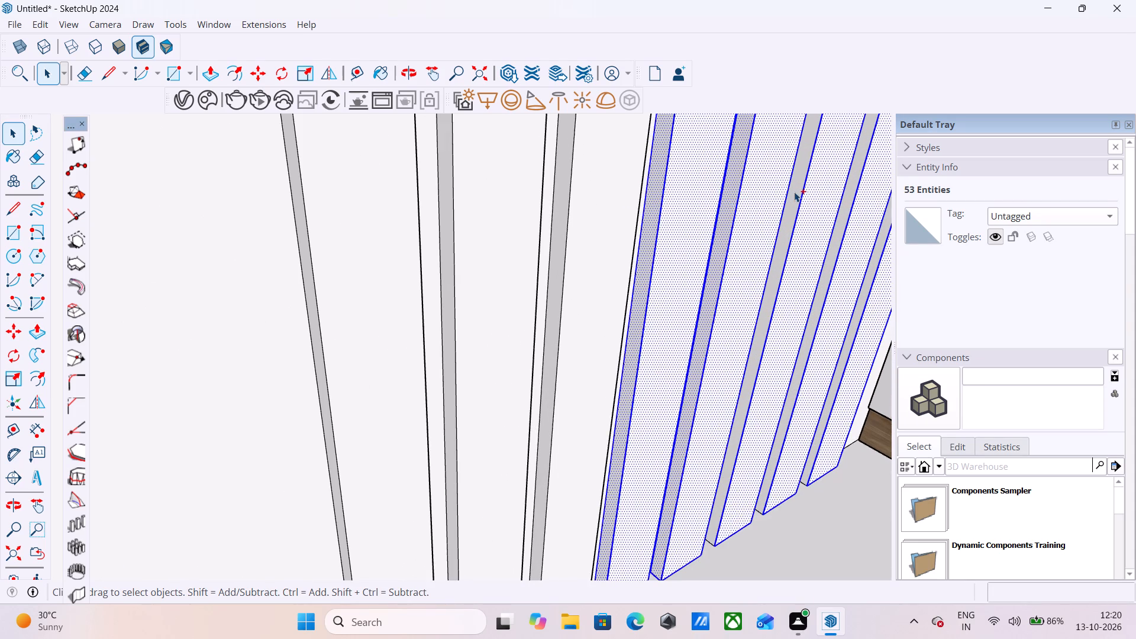
ctrl+double_click(794, 192)
ctrl+scroll(537, 273, down, 4)
ctrl+scroll(780, 201, up, 2)
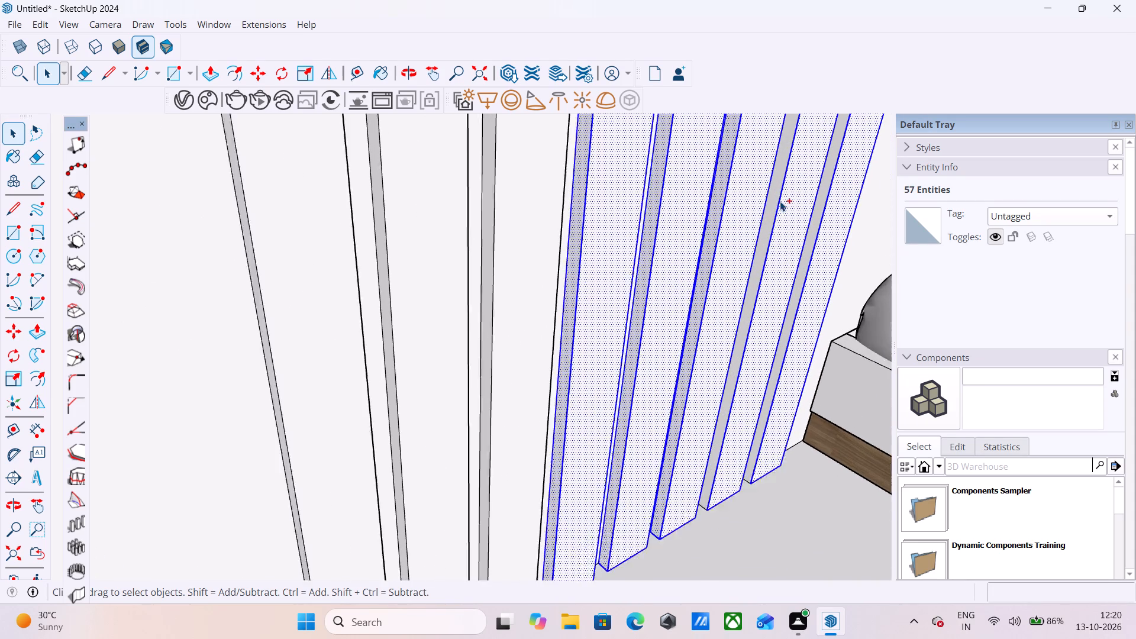
ctrl+scroll(780, 201, up, 2)
ctrl+double_click(769, 204)
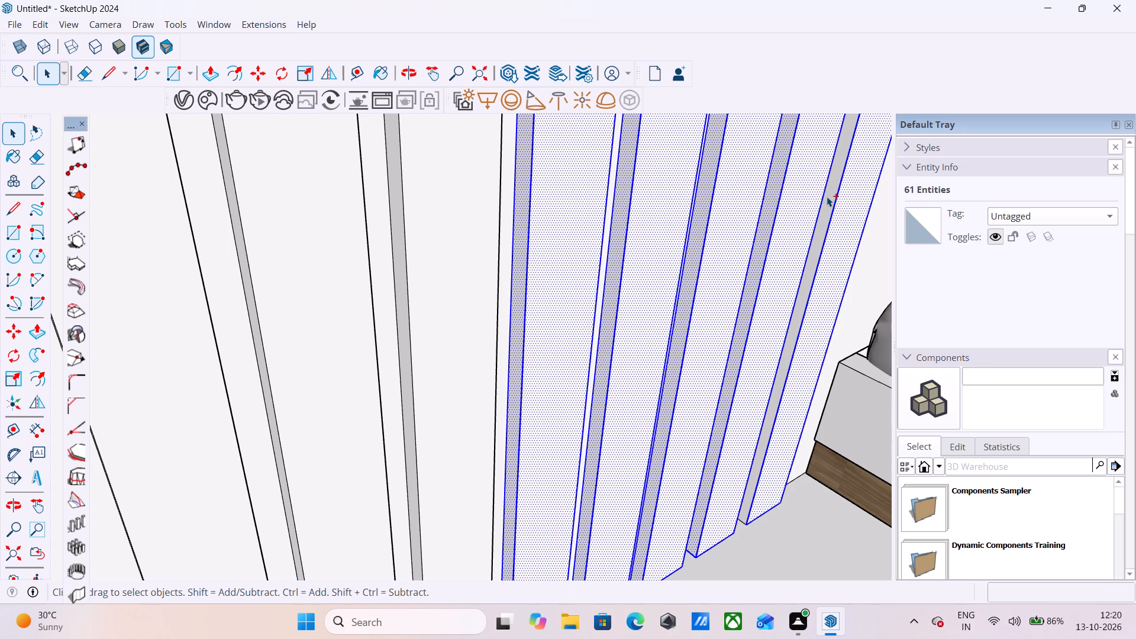
ctrl+double_click(828, 196)
Examine the selected strips, the bed and the bare wall on the bed's other side from several angles.
scroll(831, 189, down, 15)
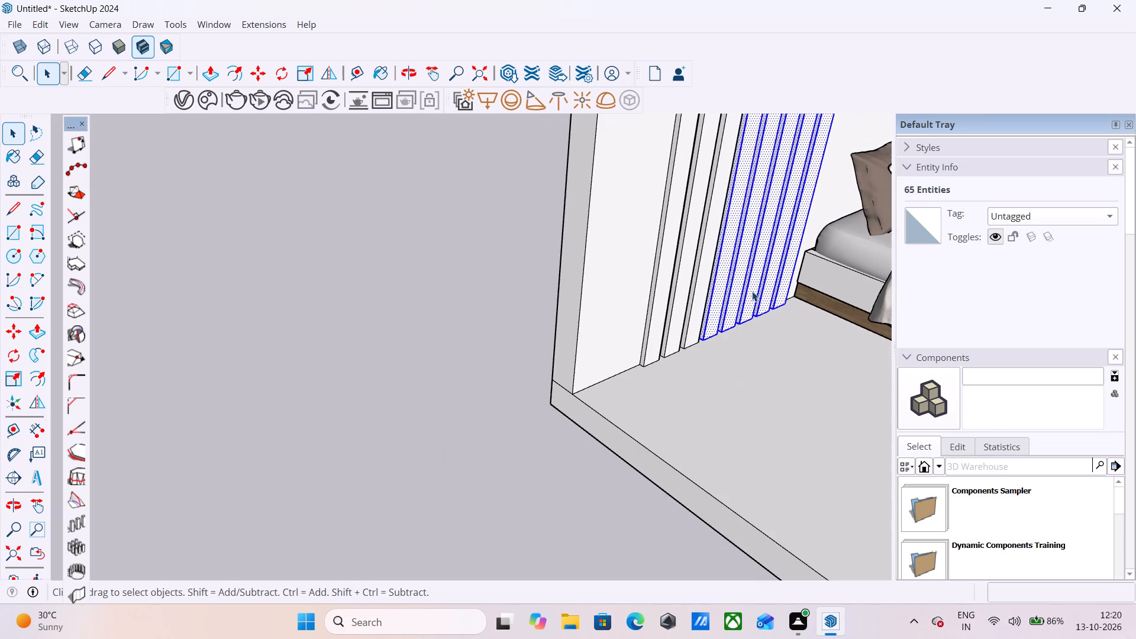
middle_drag(752, 291, 643, 242)
scroll(663, 212, down, 2)
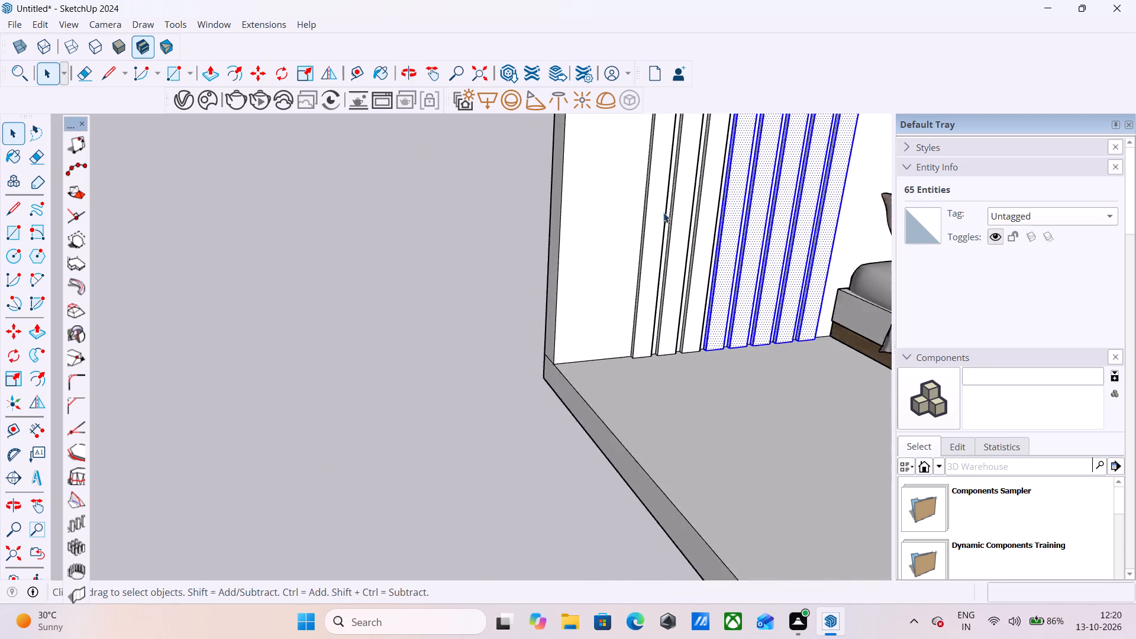
scroll(663, 212, down, 13)
scroll(717, 287, down, 5)
scroll(763, 235, up, 2)
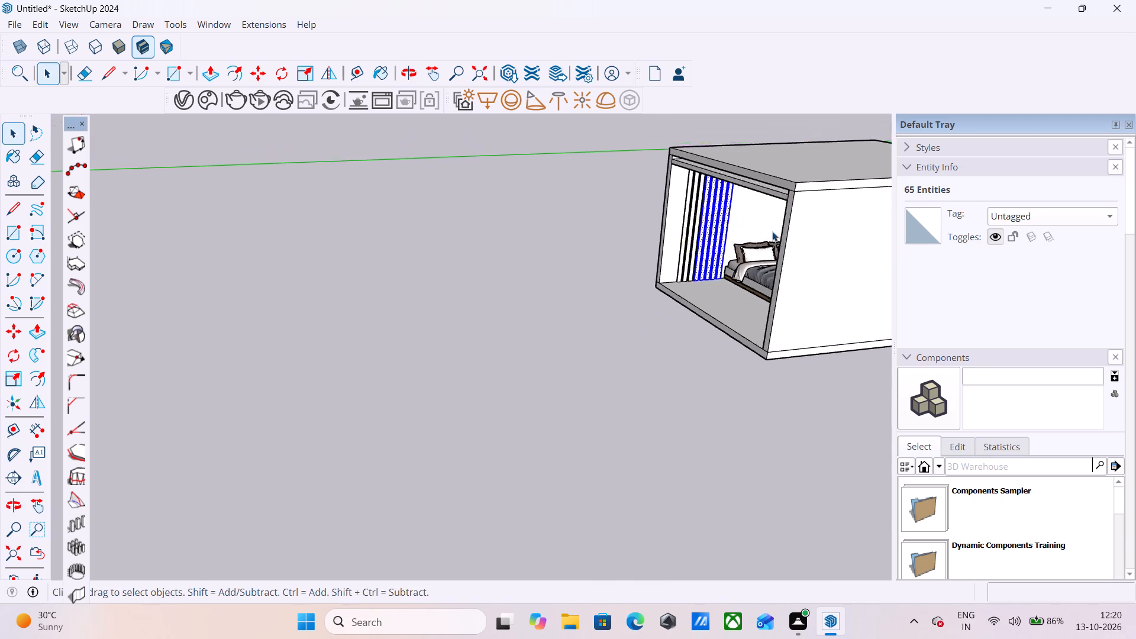
scroll(772, 231, up, 2)
middle_drag(789, 240, 930, 214)
scroll(764, 212, up, 3)
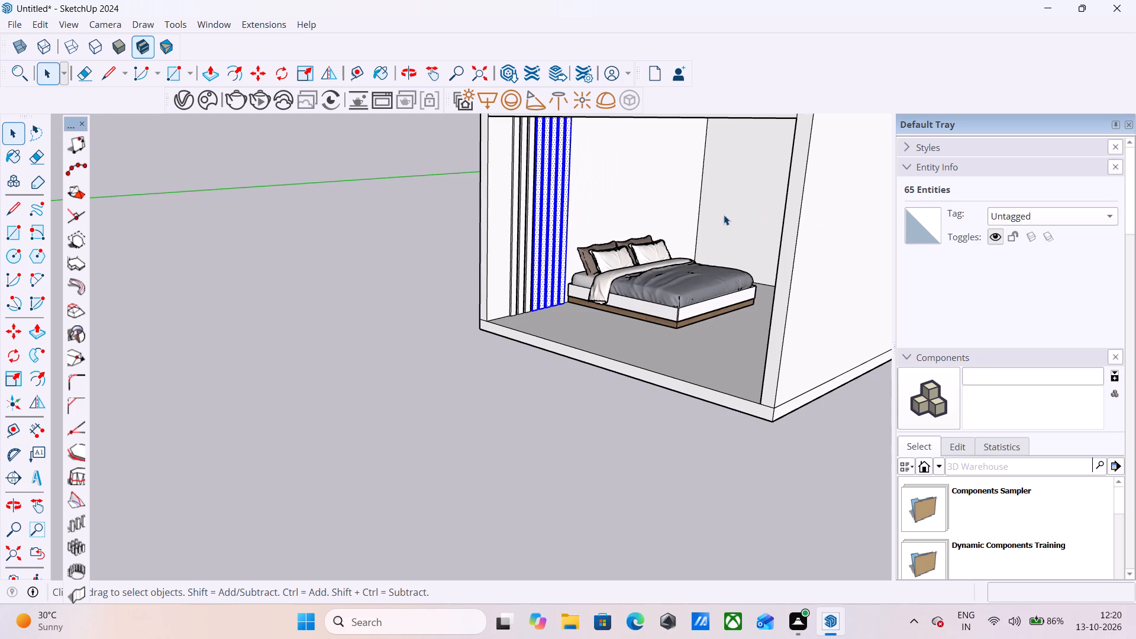
scroll(698, 218, up, 2)
middle_drag(698, 218, 693, 293)
scroll(609, 293, up, 1)
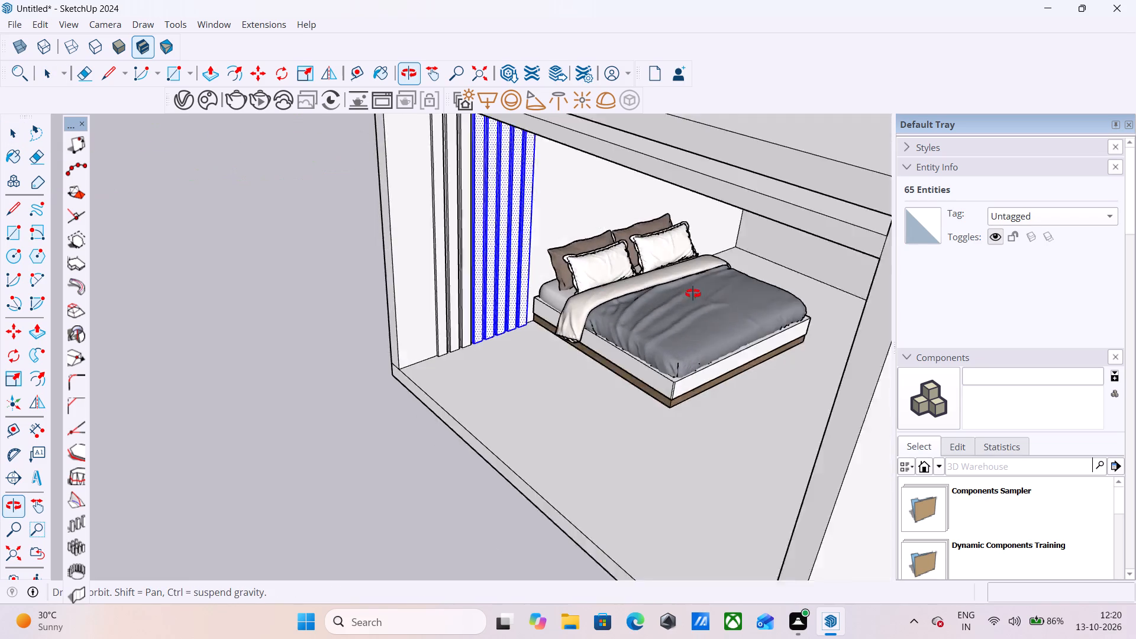
middle_drag(693, 293, 736, 269)
middle_drag(736, 269, 721, 298)
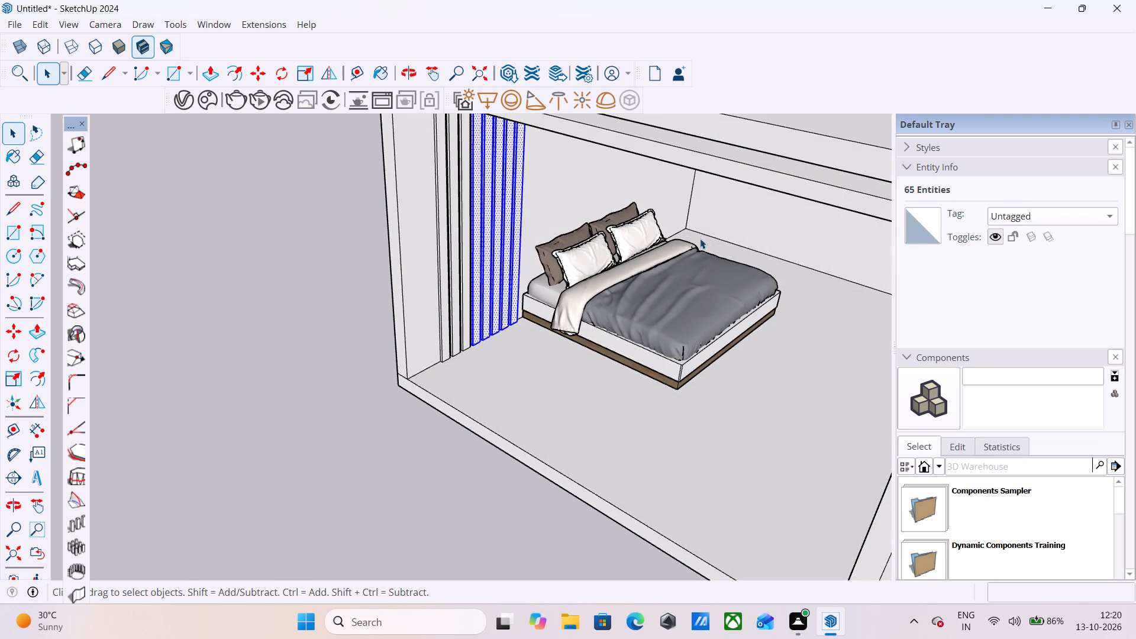
Copy the five selected raised strips about 10' 2 3/8" along the bed wall to the bed's far side, and clear the selection.
scroll(676, 249, up, 1)
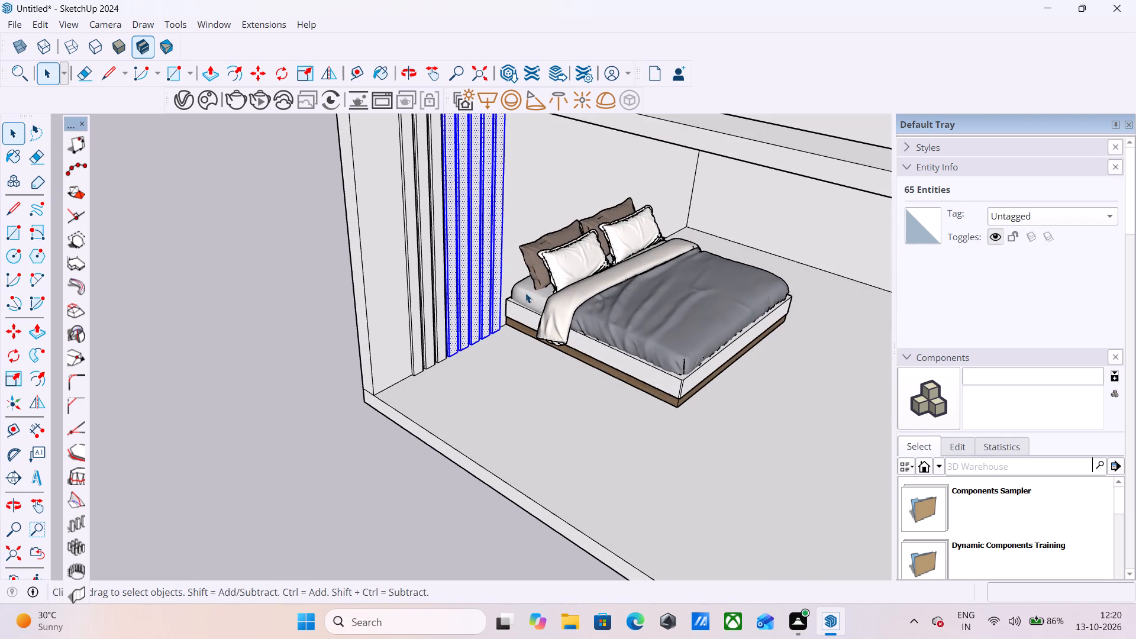
key(m)
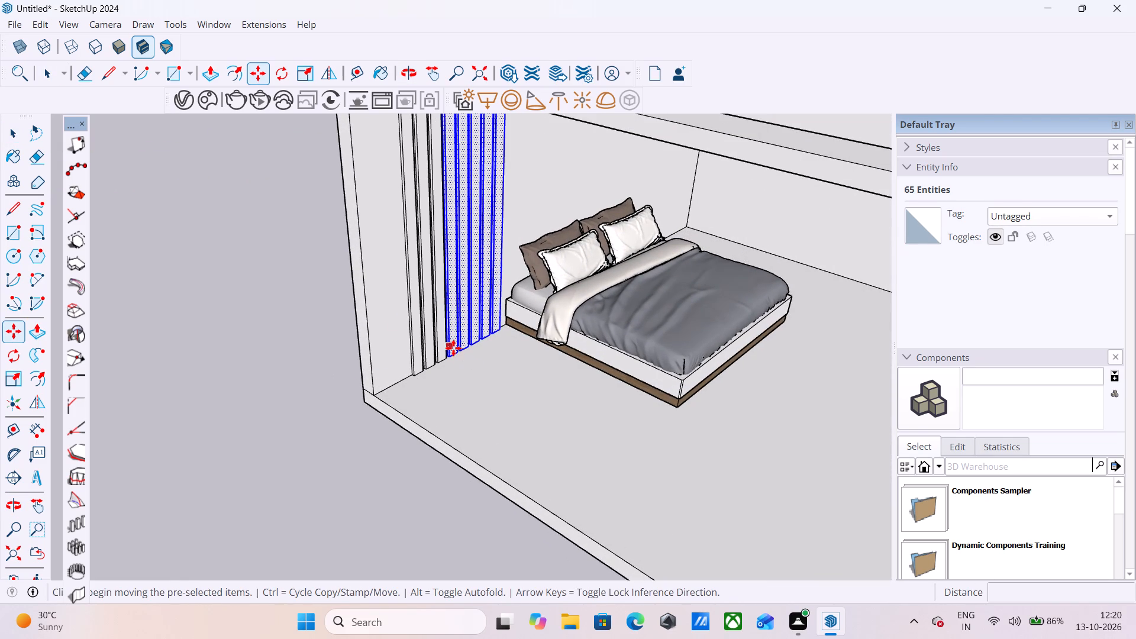
click(451, 356)
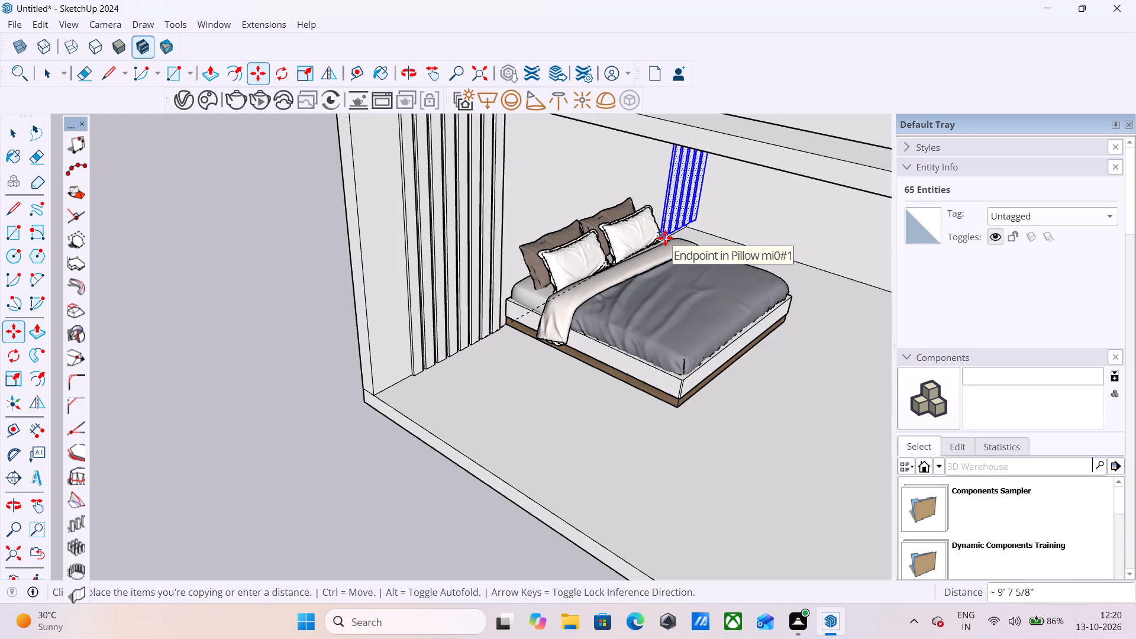
scroll(665, 238, up, 18)
middle_drag(666, 227, 653, 231)
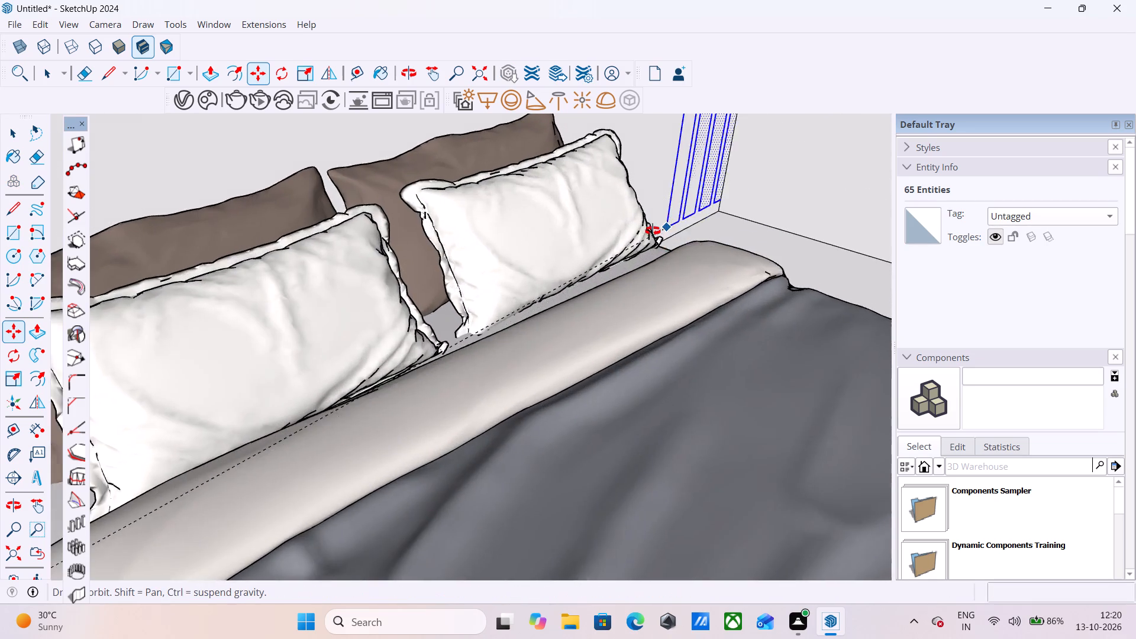
middle_drag(653, 231, 507, 308)
scroll(619, 250, up, 1)
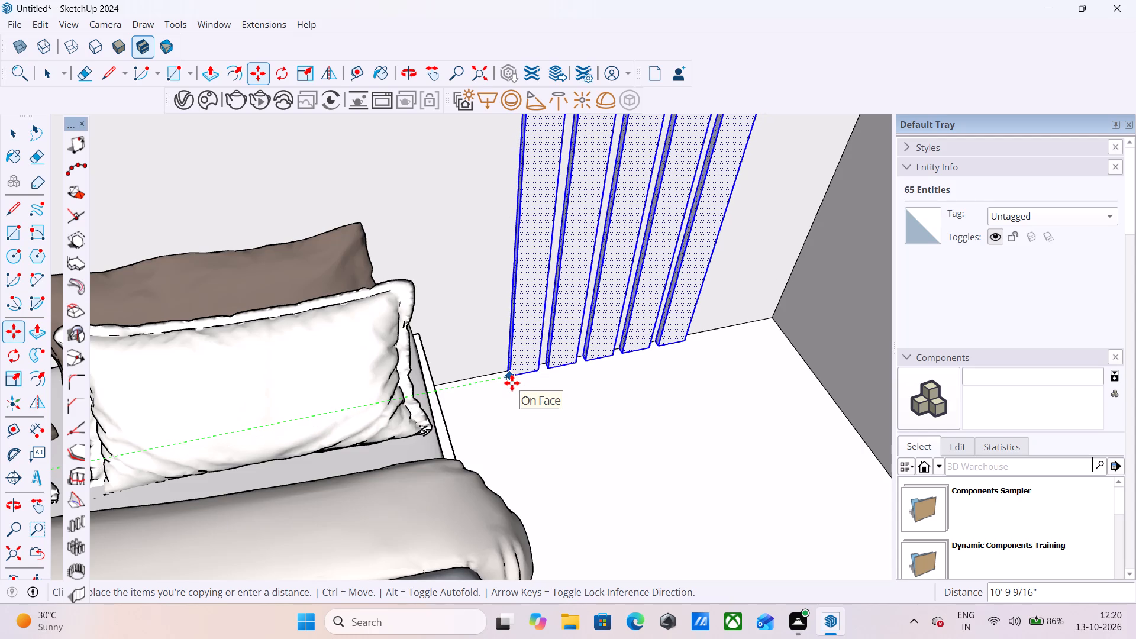
click(464, 388)
middle_drag(464, 396, 713, 348)
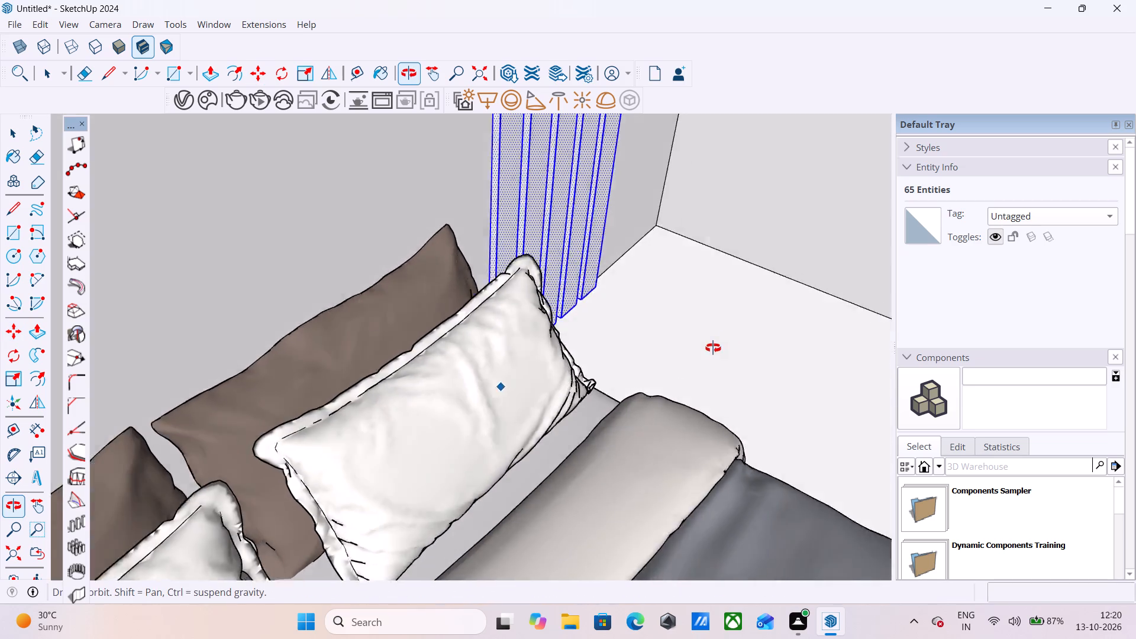
middle_drag(713, 348, 726, 343)
middle_click(726, 343)
scroll(660, 276, down, 4)
scroll(606, 262, down, 4)
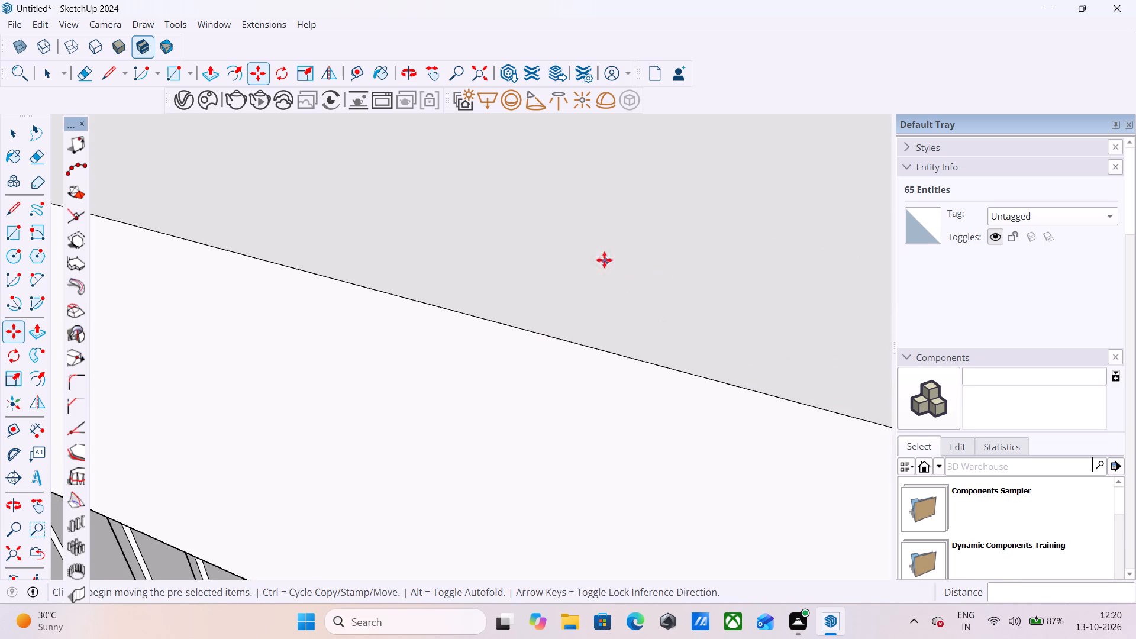
scroll(560, 218, down, 10)
scroll(572, 214, down, 20)
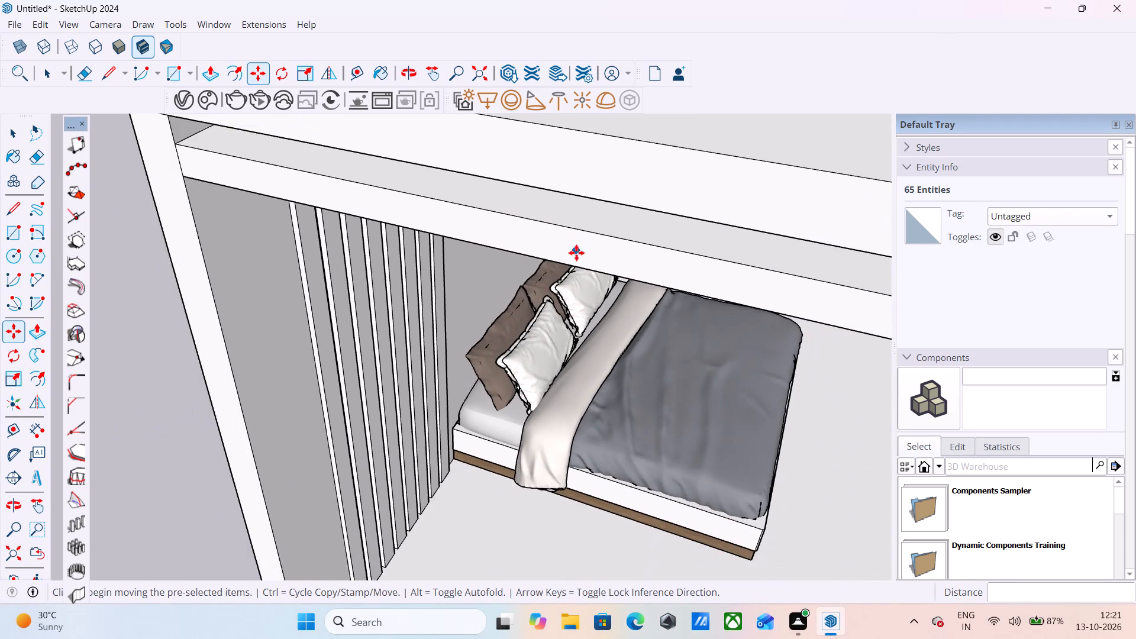
scroll(576, 253, down, 5)
middle_drag(524, 356, 470, 199)
scroll(505, 247, up, 1)
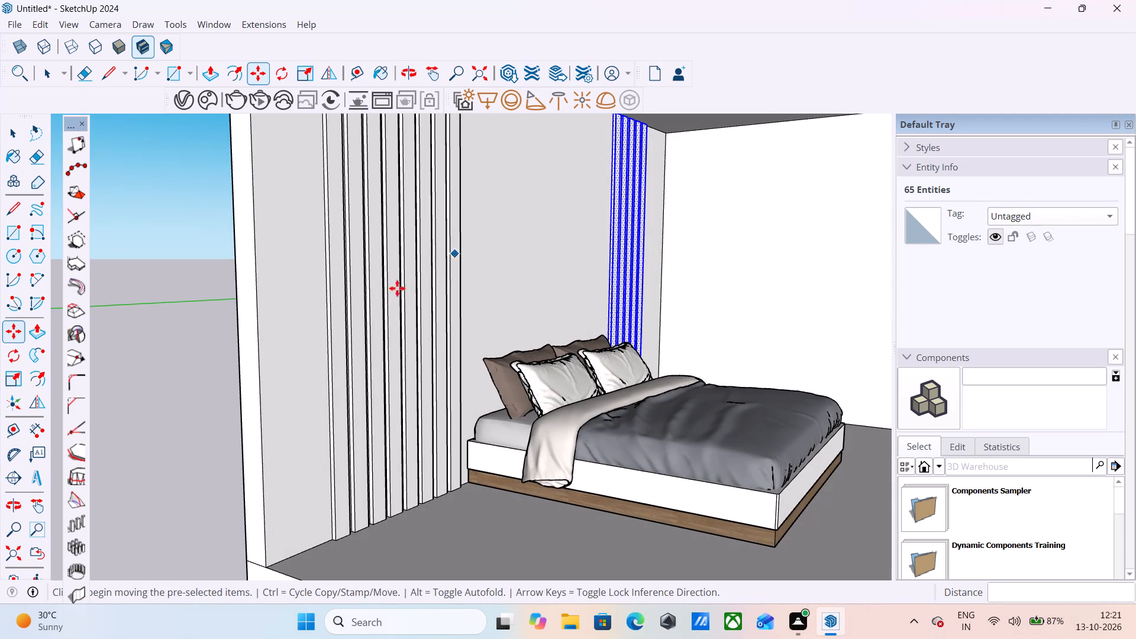
key(space)
click(156, 347)
Examine the raised strips on both sides of the bed from outside the room and up close.
scroll(135, 316, down, 4)
middle_drag(518, 407, 474, 398)
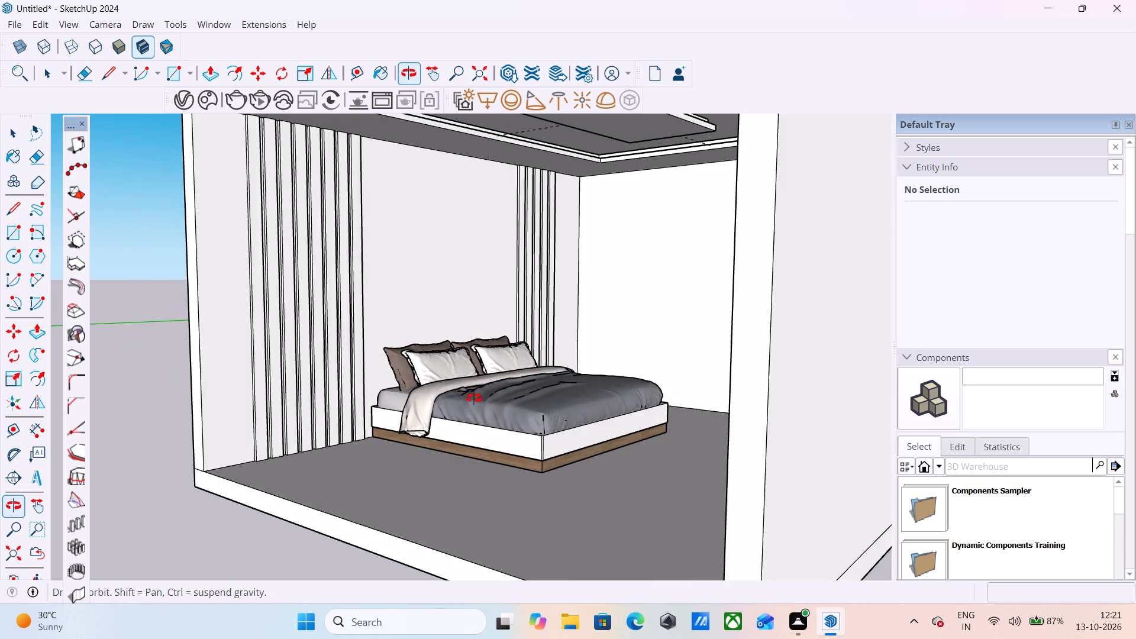
middle_drag(474, 398, 467, 427)
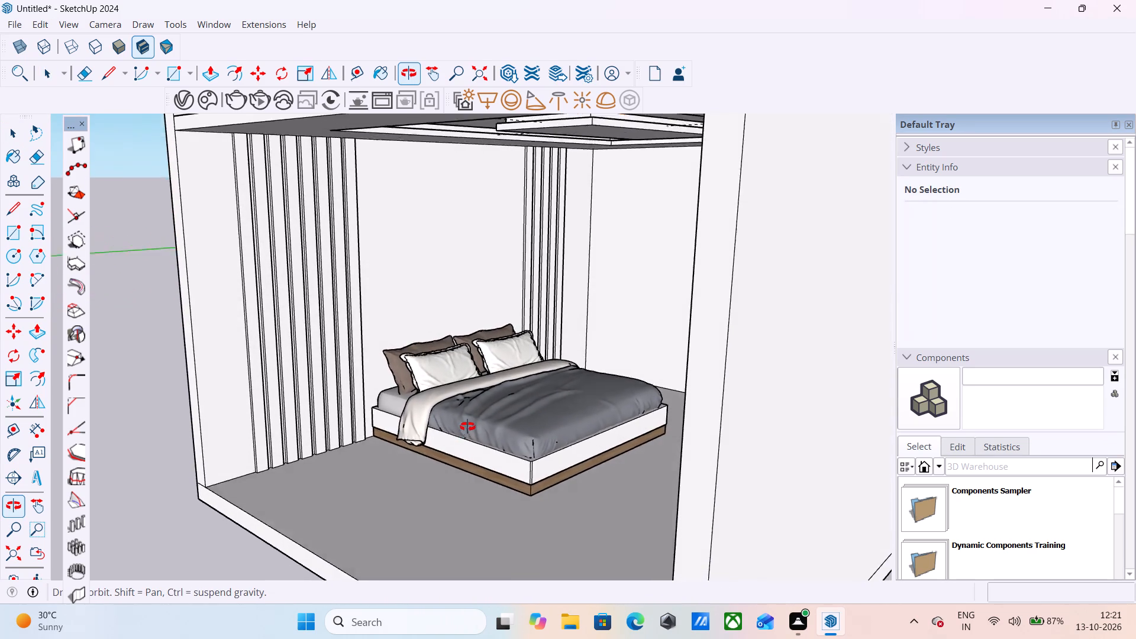
middle_drag(467, 427, 446, 419)
middle_click(446, 419)
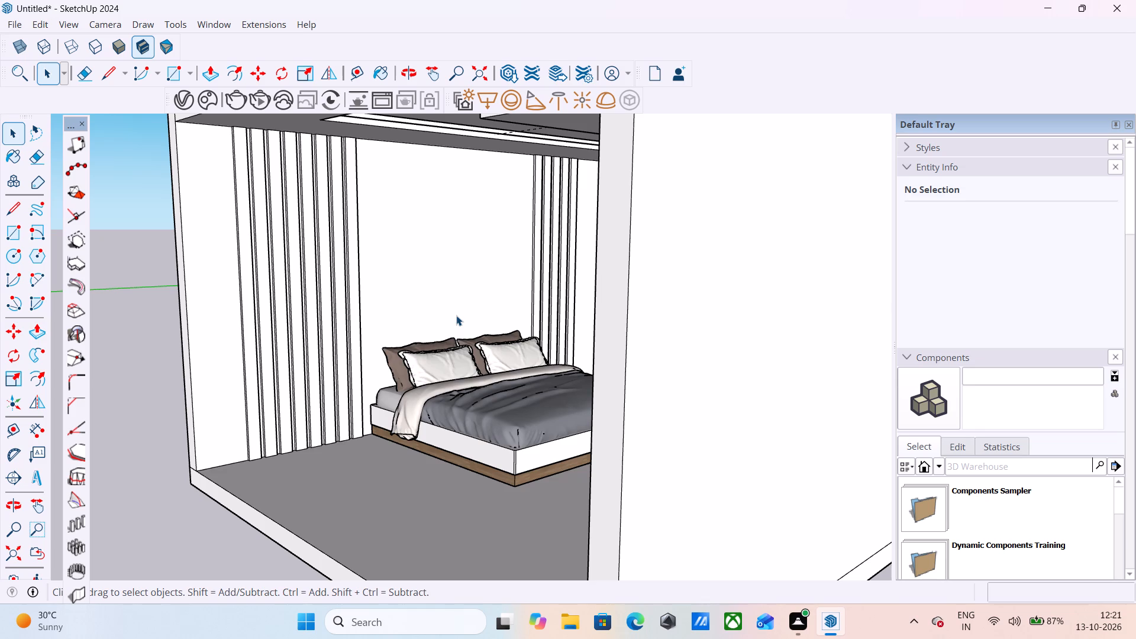
scroll(457, 316, down, 3)
middle_drag(472, 319, 521, 305)
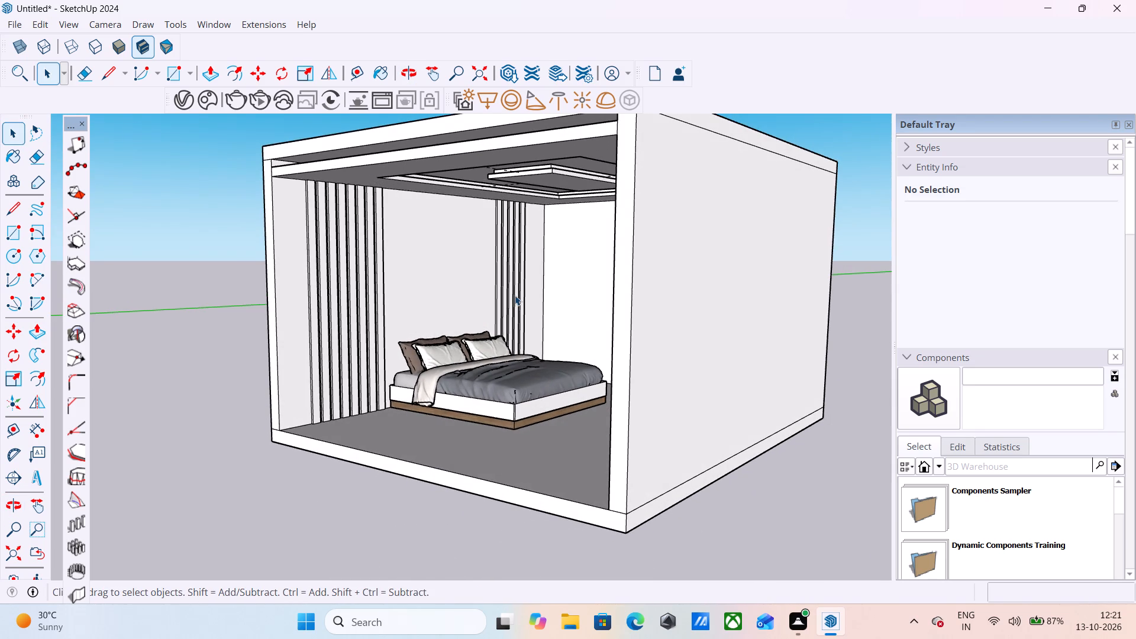
middle_drag(535, 295, 467, 324)
middle_drag(609, 309, 622, 306)
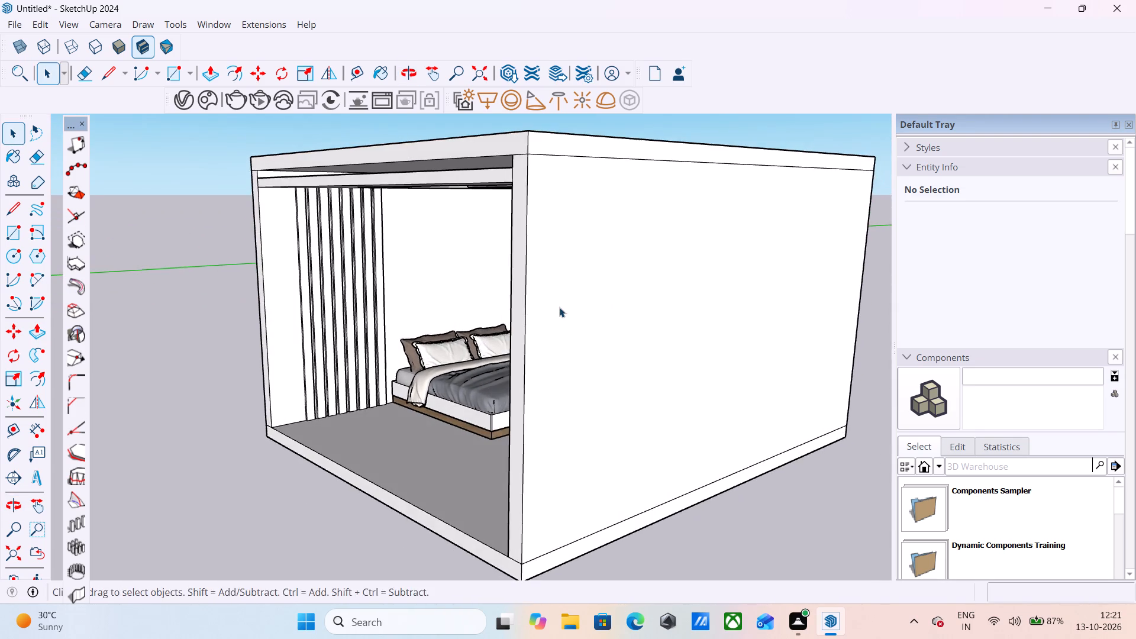
scroll(559, 307, up, 1)
middle_drag(560, 307, 665, 299)
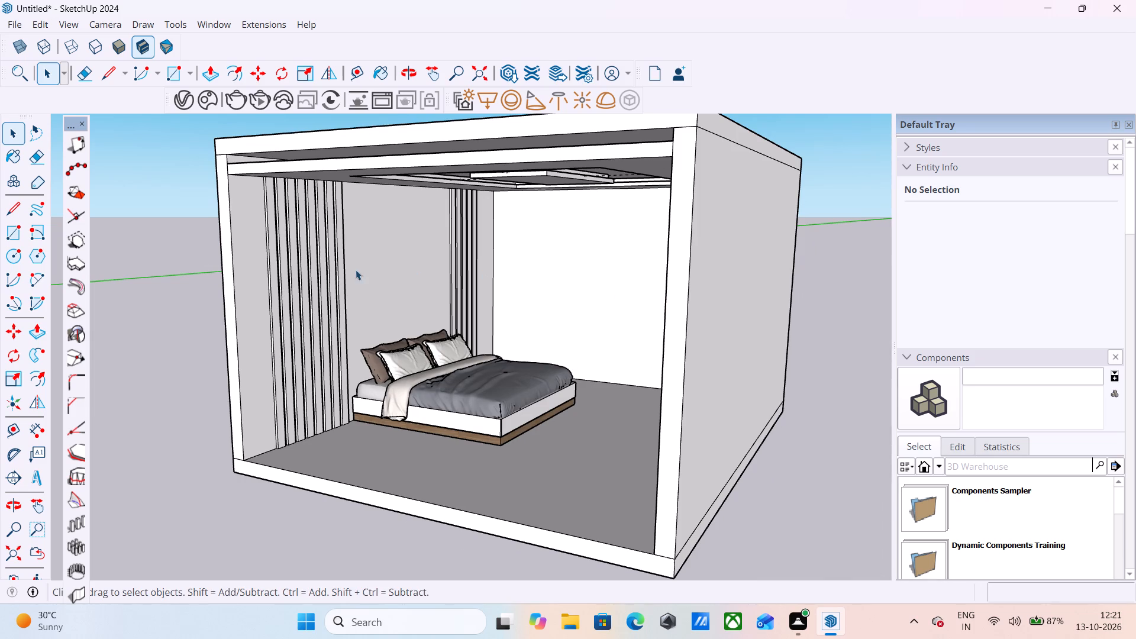
scroll(317, 270, up, 2)
scroll(216, 414, up, 3)
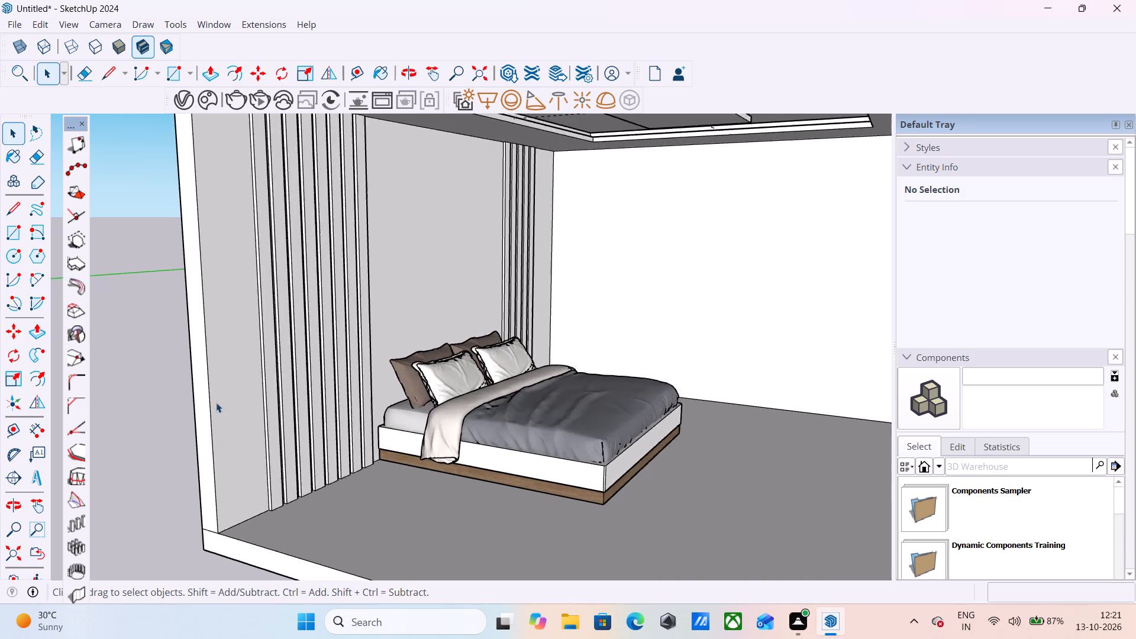
scroll(216, 402, up, 4)
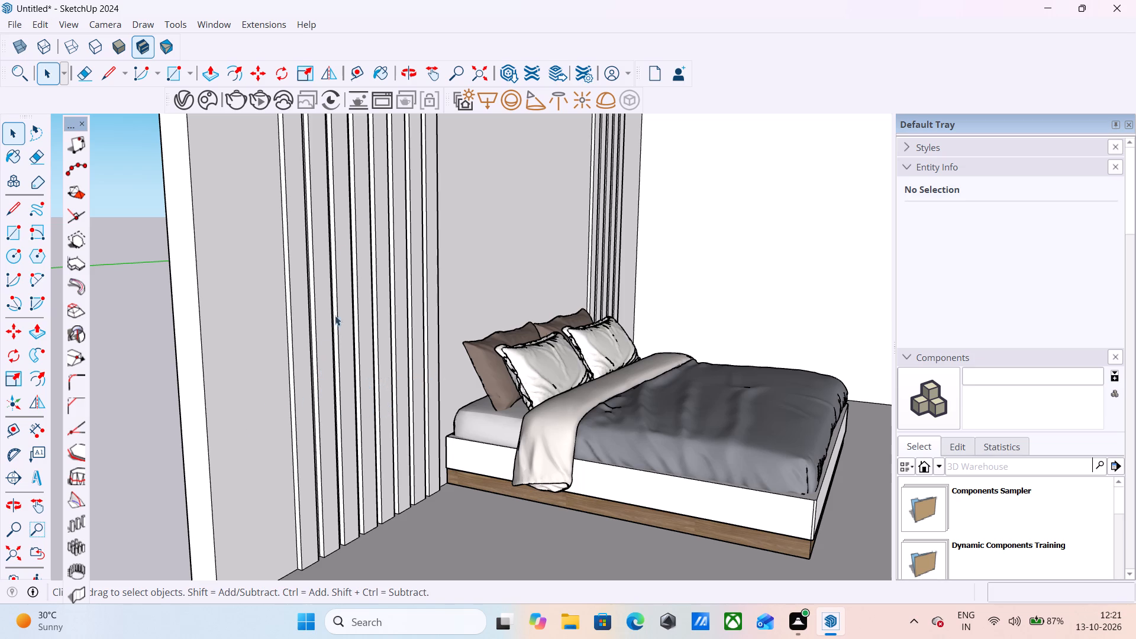
scroll(743, 272, up, 6)
scroll(543, 277, up, 4)
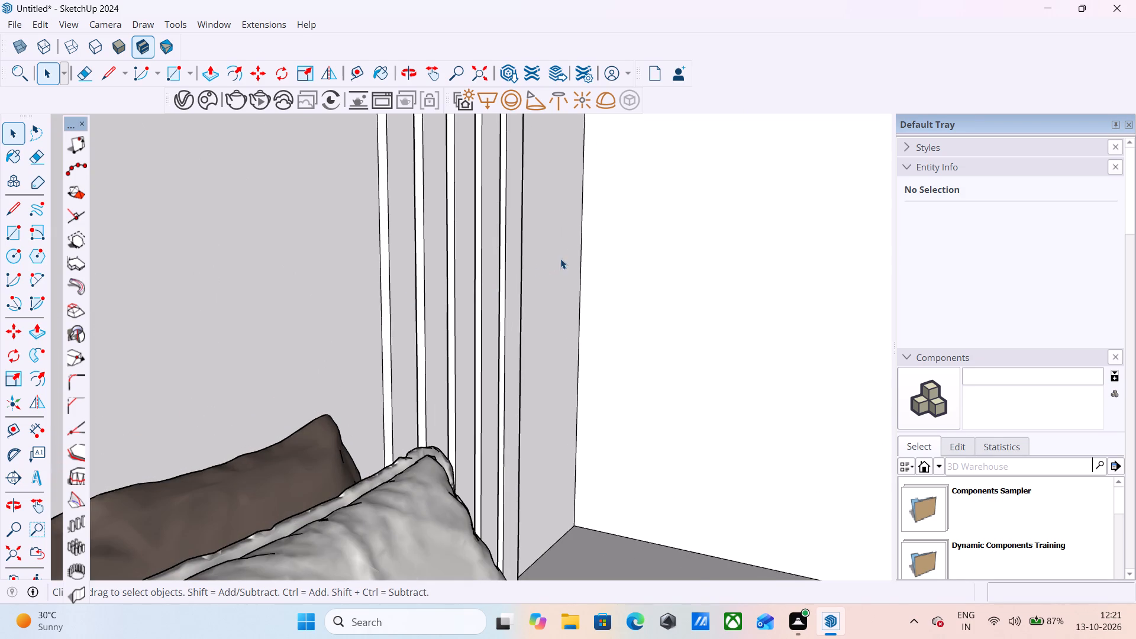
scroll(566, 253, down, 15)
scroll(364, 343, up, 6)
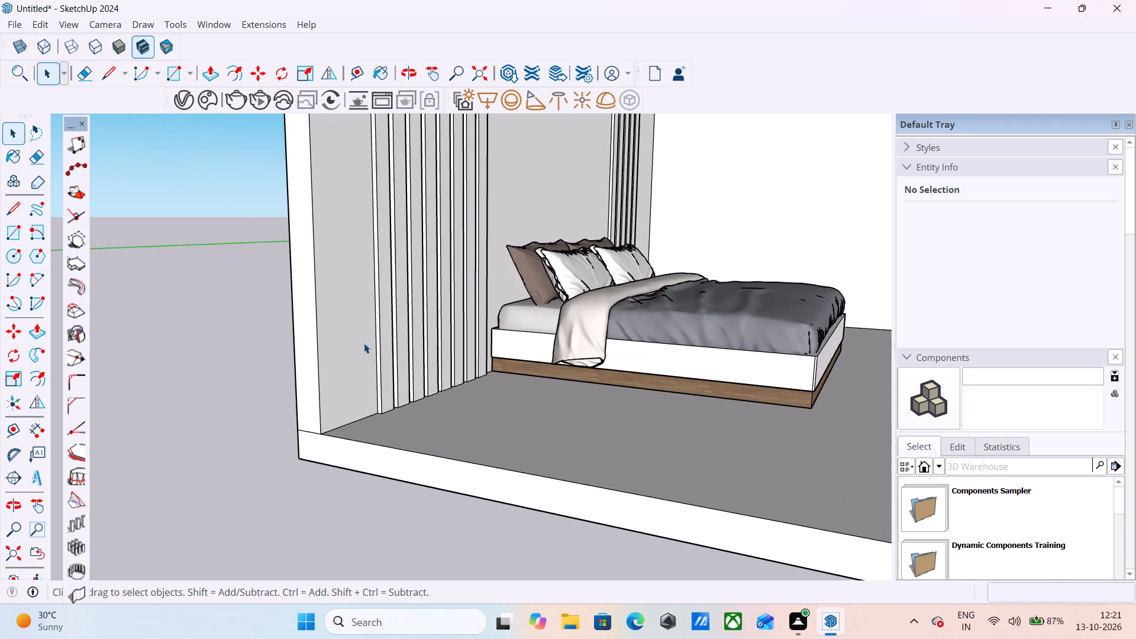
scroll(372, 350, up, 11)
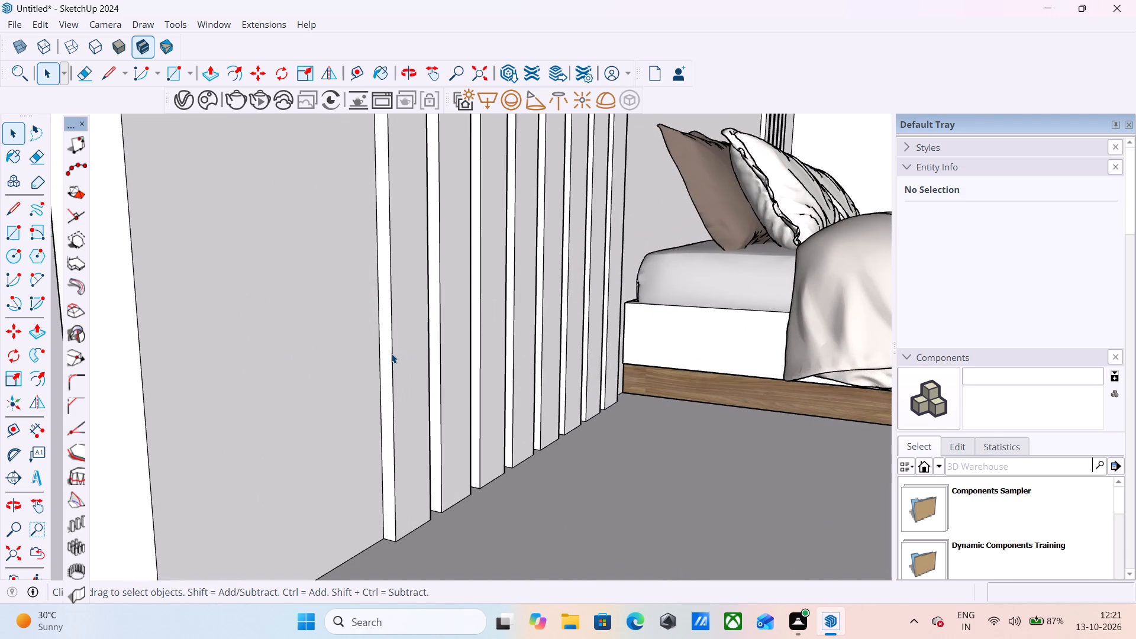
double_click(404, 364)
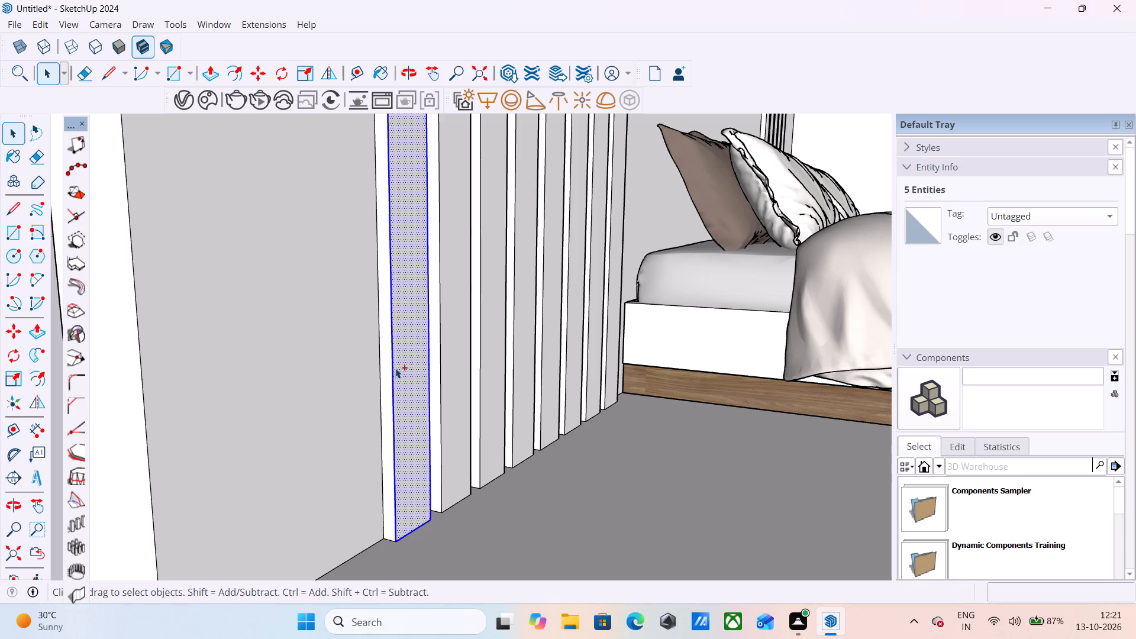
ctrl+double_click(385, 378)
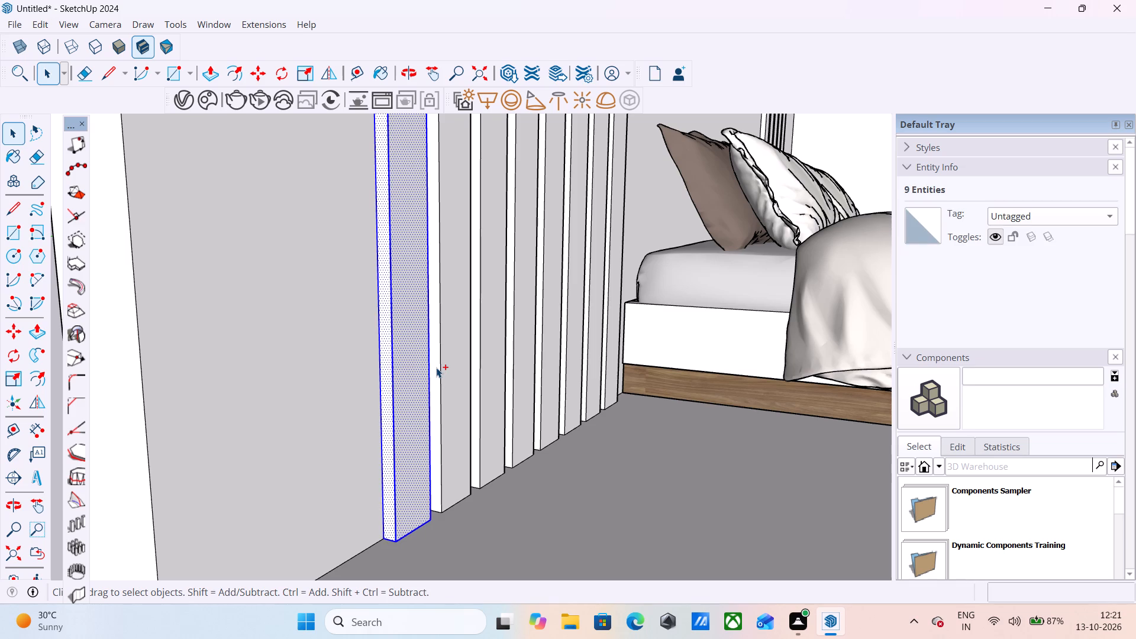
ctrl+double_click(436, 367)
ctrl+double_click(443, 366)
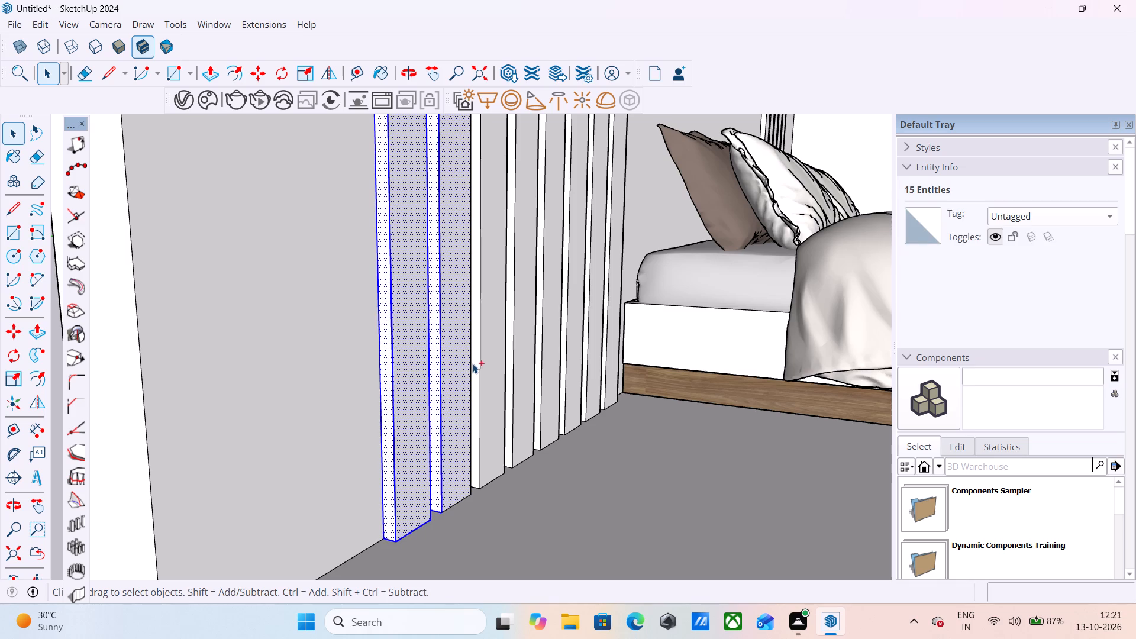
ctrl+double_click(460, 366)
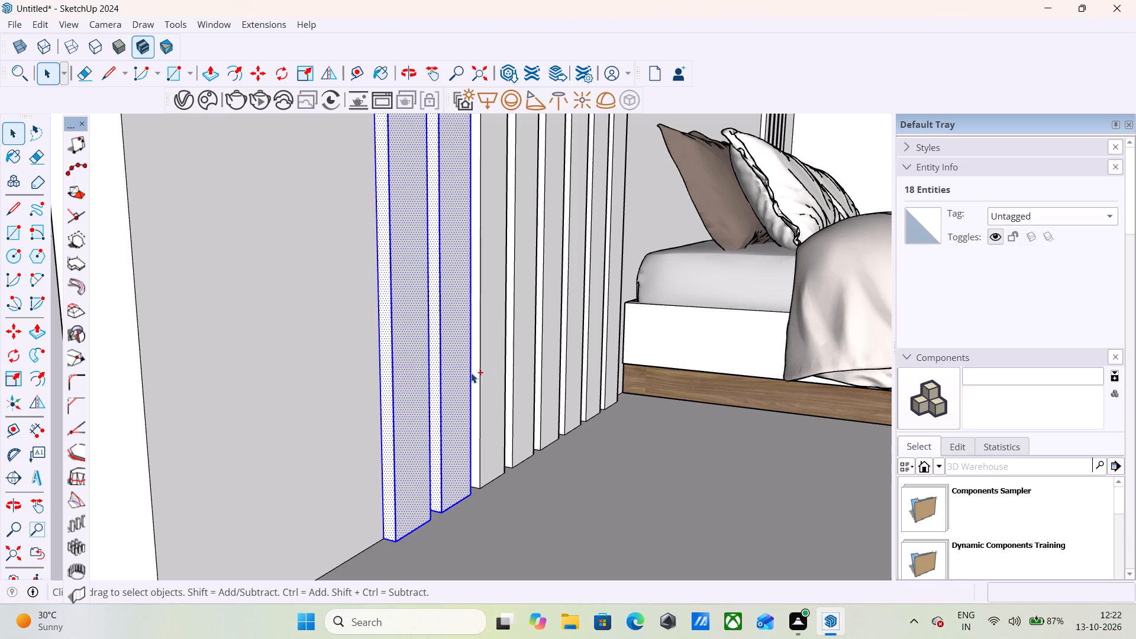
Select the front faces and the side faces facing the room's opening on the three raised strips farthest from the bed.
double_click(475, 367)
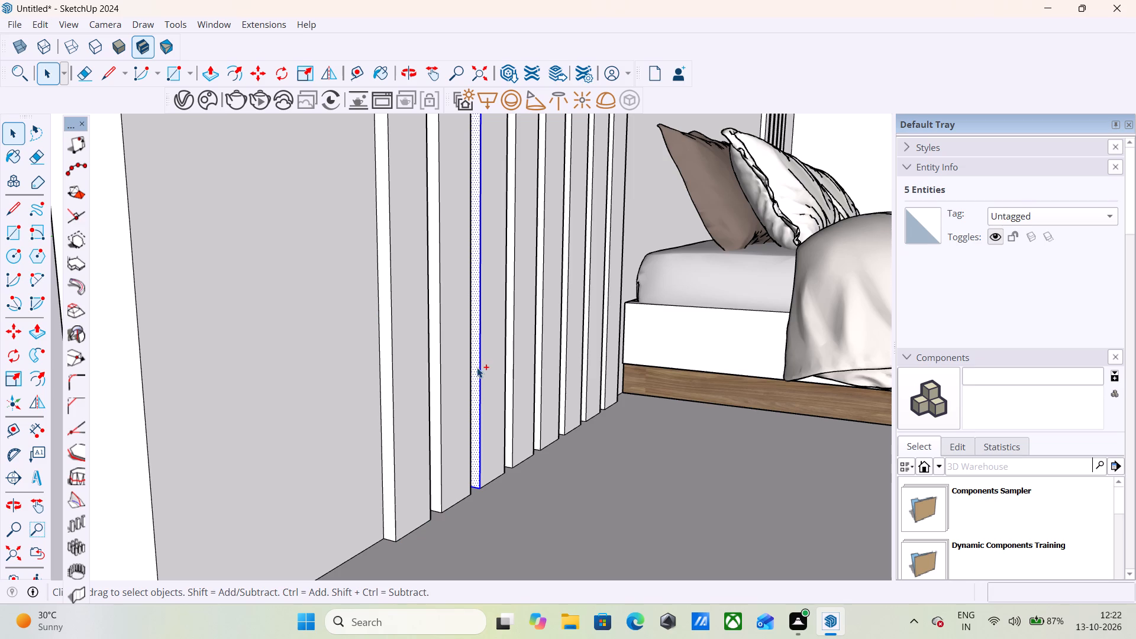
ctrl+double_click(492, 362)
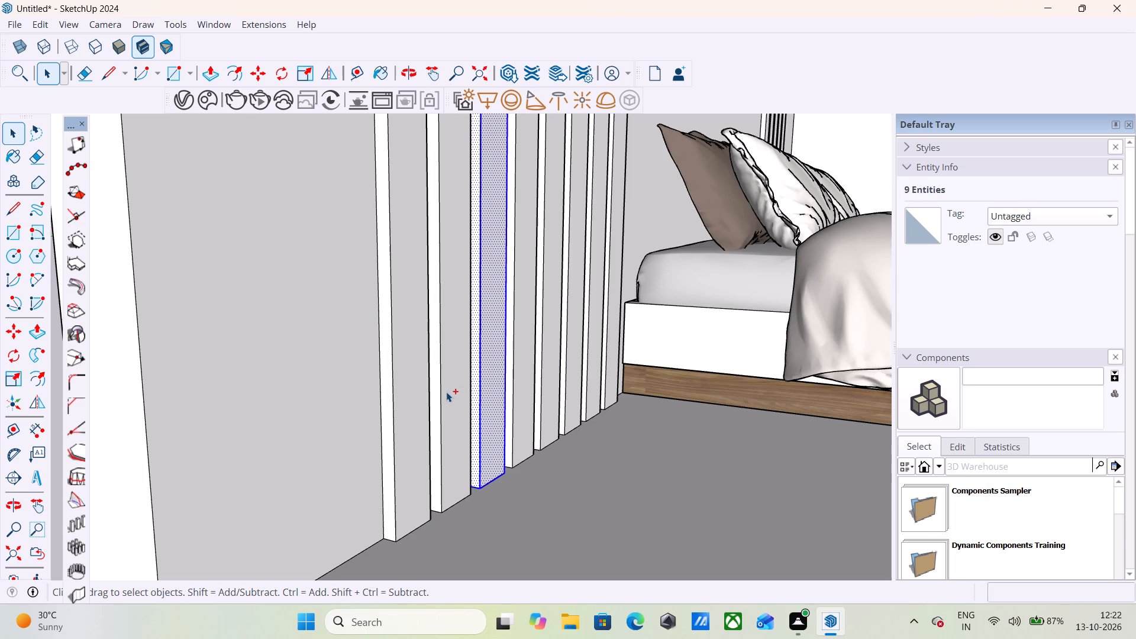
ctrl+double_click(446, 392)
ctrl+double_click(435, 395)
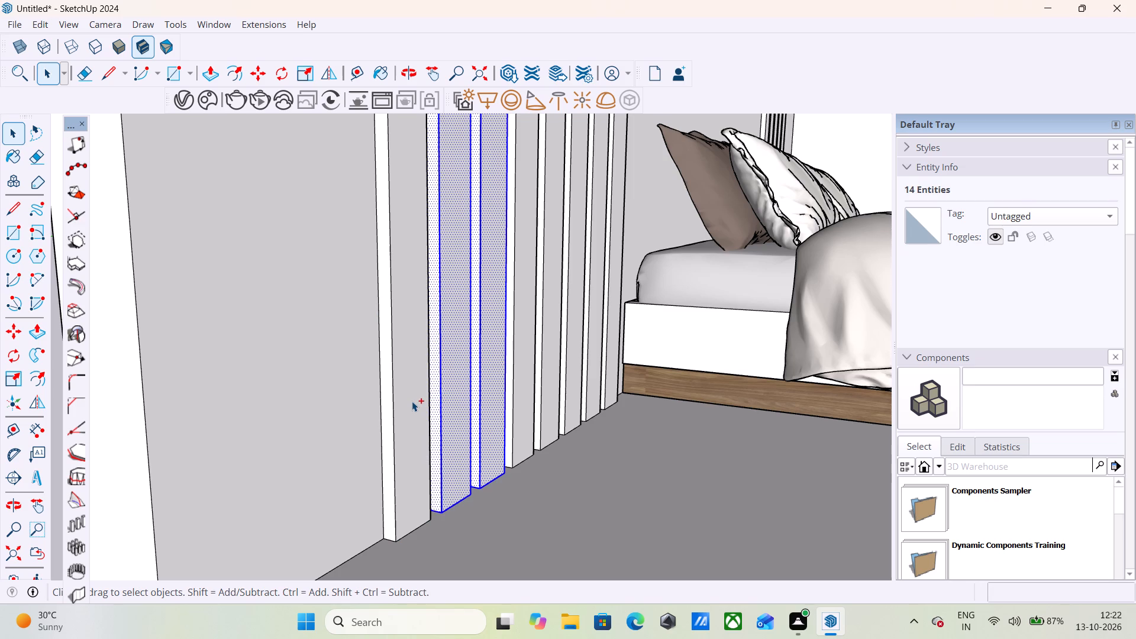
ctrl+double_click(412, 401)
ctrl+double_click(388, 412)
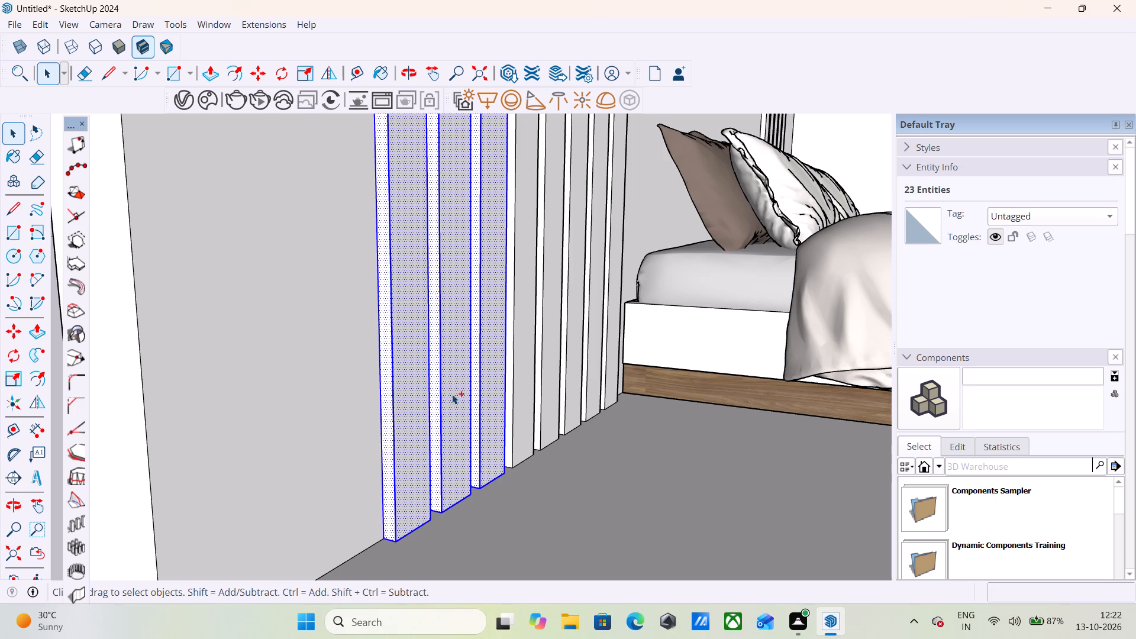
Add the bed-facing side faces of the same three raised strips to the selection.
middle_drag(462, 385, 81, 449)
scroll(81, 449, up, 1)
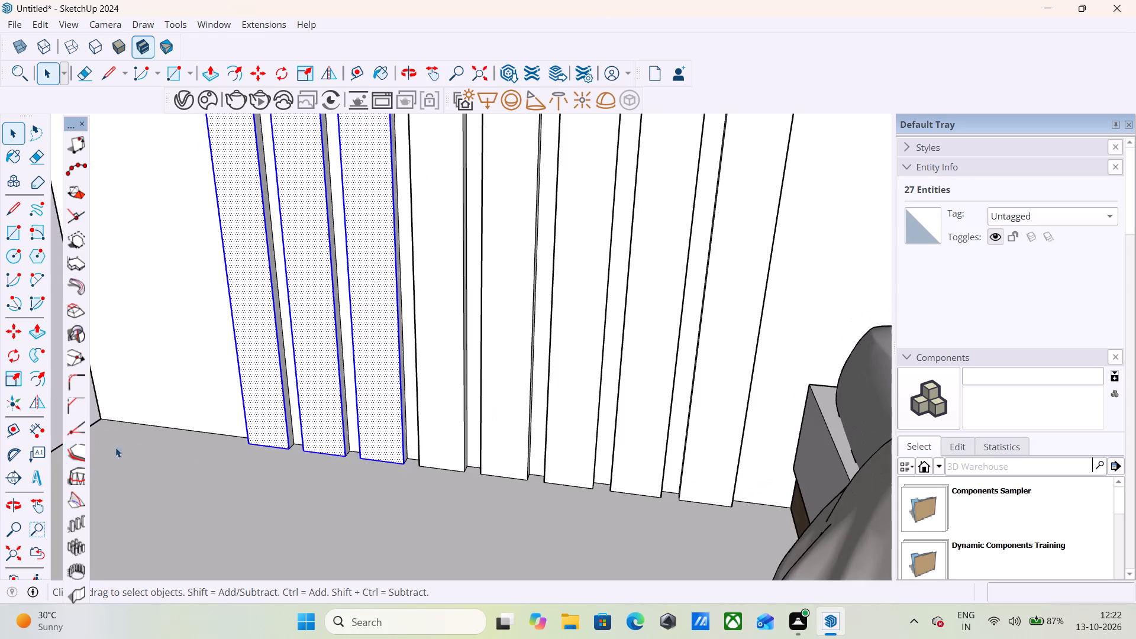
scroll(195, 459, down, 4)
scroll(245, 337, up, 13)
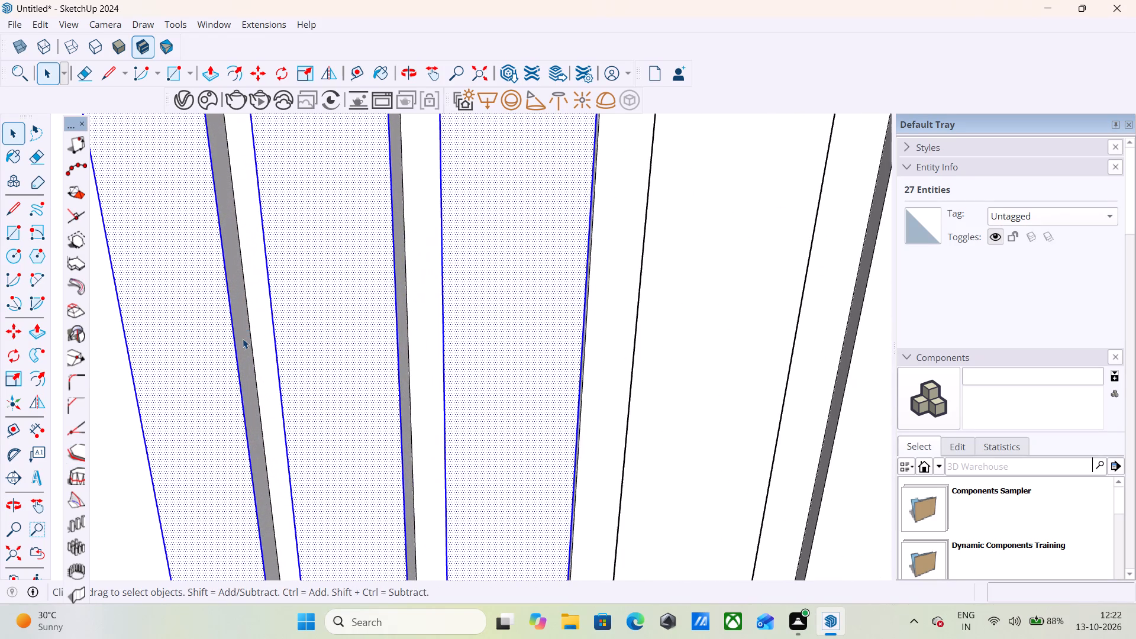
ctrl+double_click(239, 337)
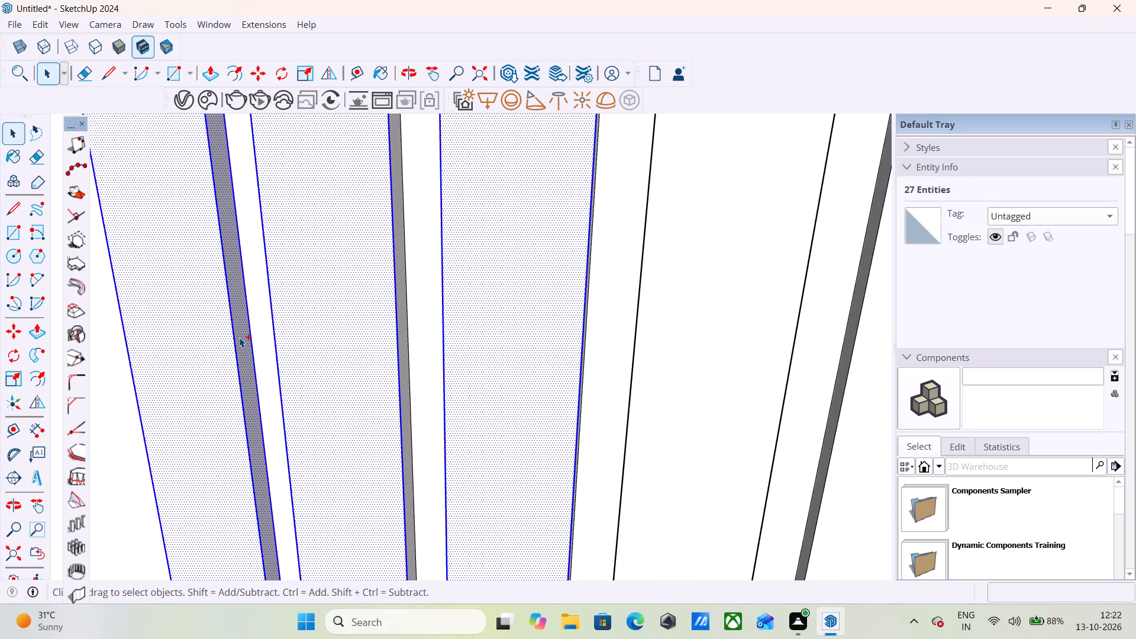
ctrl+scroll(395, 387, up, 1)
ctrl+middle_drag(359, 392, 270, 398)
ctrl+scroll(302, 373, down, 9)
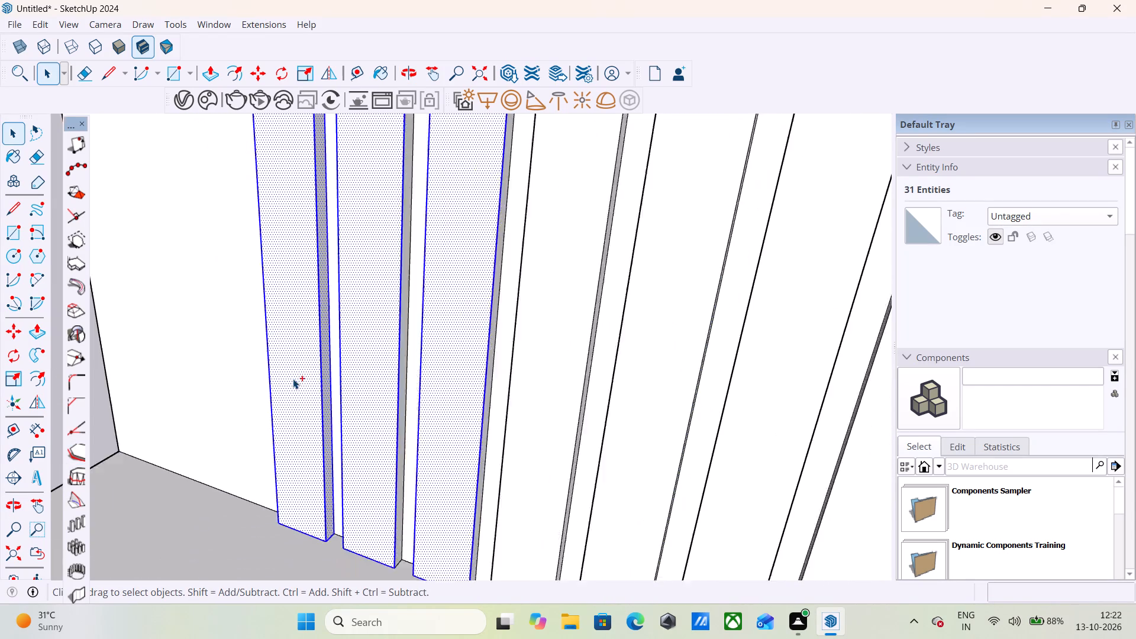
ctrl+scroll(397, 347, up, 5)
ctrl+double_click(375, 351)
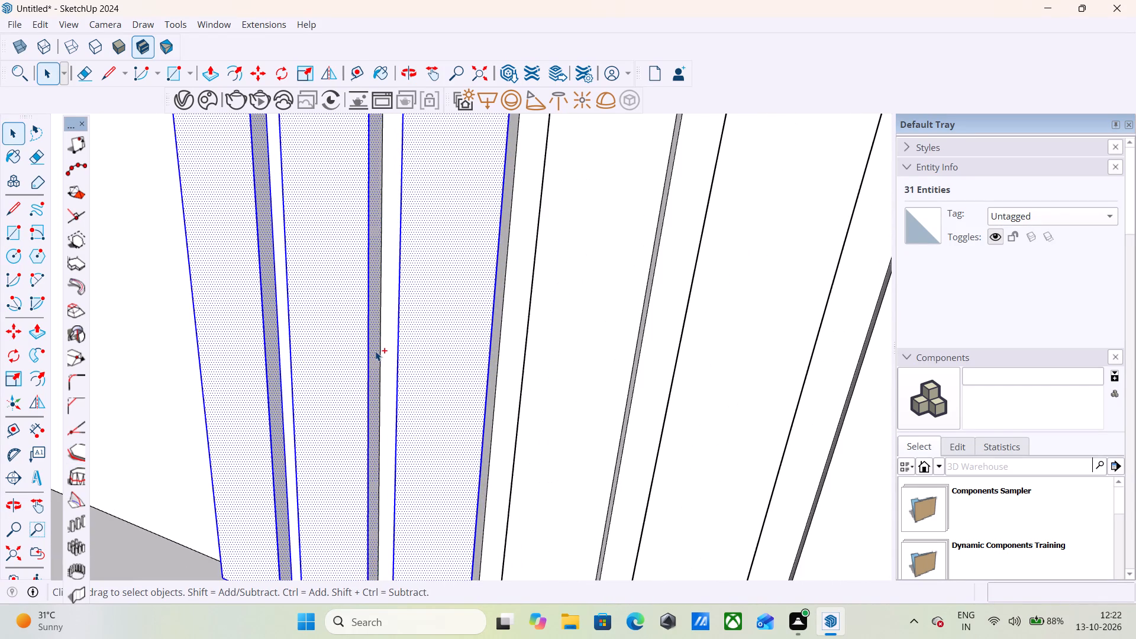
ctrl+scroll(502, 363, up, 3)
ctrl+double_click(489, 360)
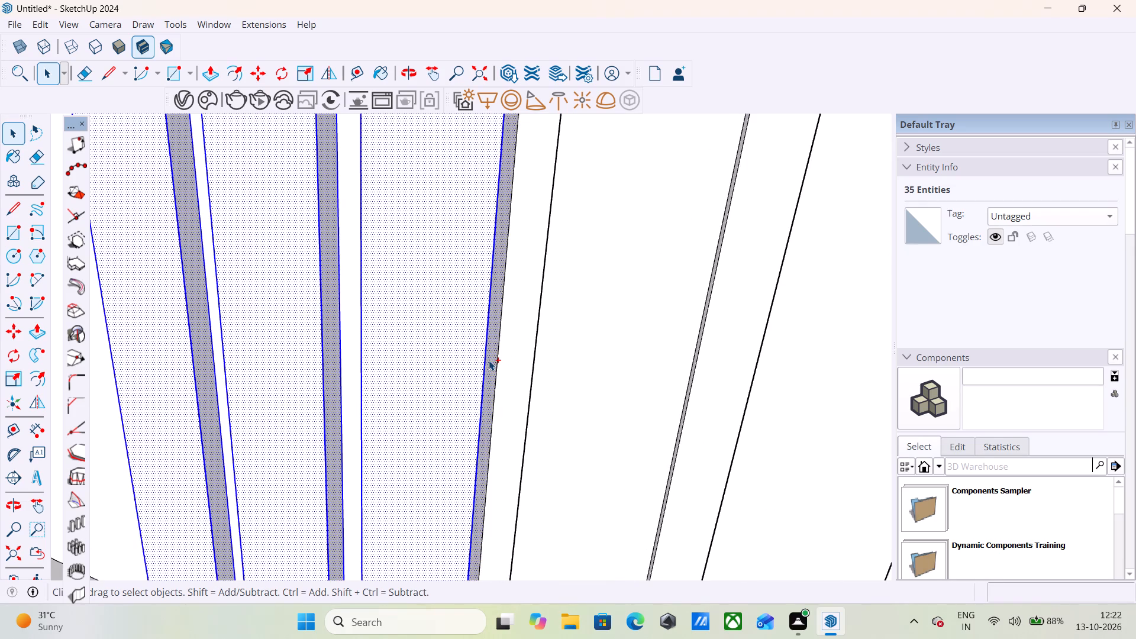
scroll(613, 341, down, 10)
middle_drag(396, 380, 714, 316)
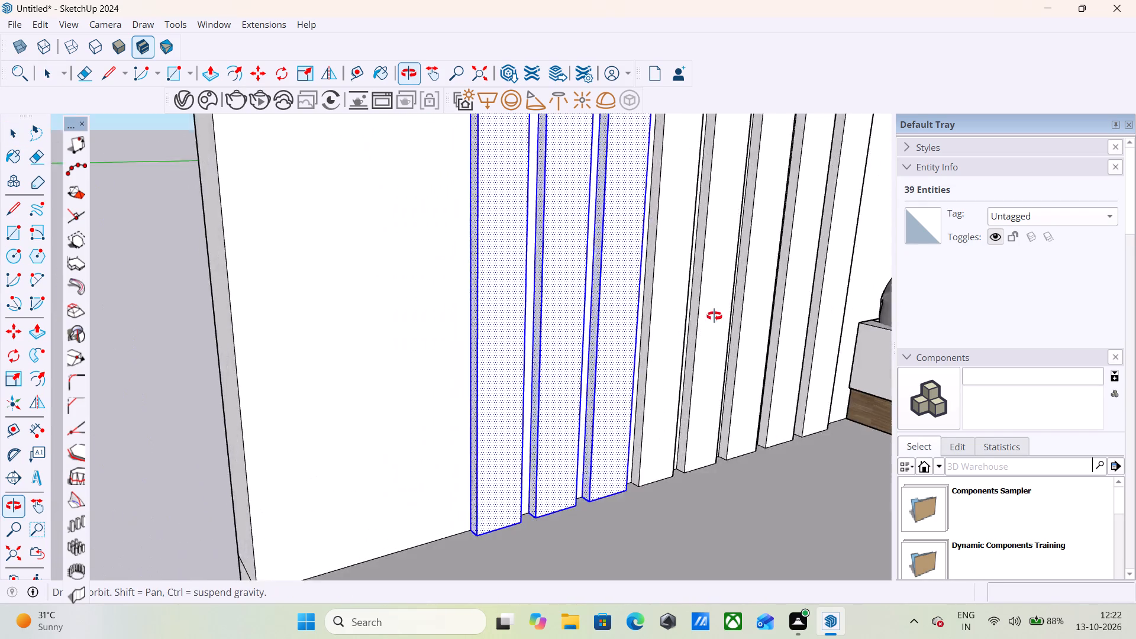
Copy the three selected raised strips about 14' 2 9/16" along the bed wall, beside the strips on the bed's far side.
middle_drag(714, 316, 718, 315)
scroll(676, 364, down, 4)
key(m)
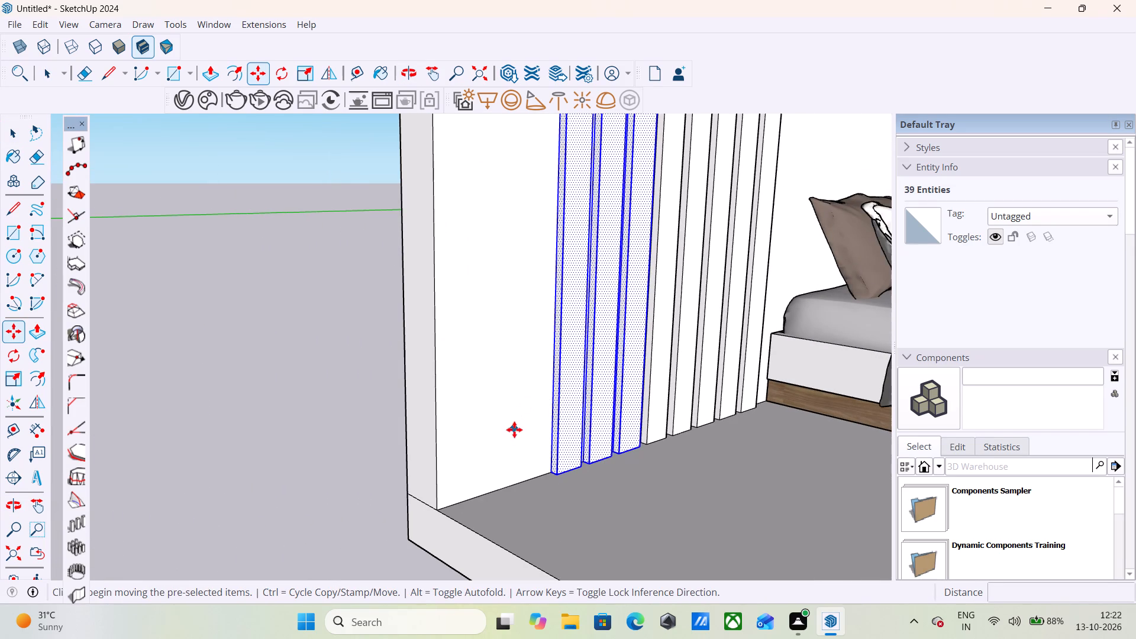
scroll(550, 466, up, 5)
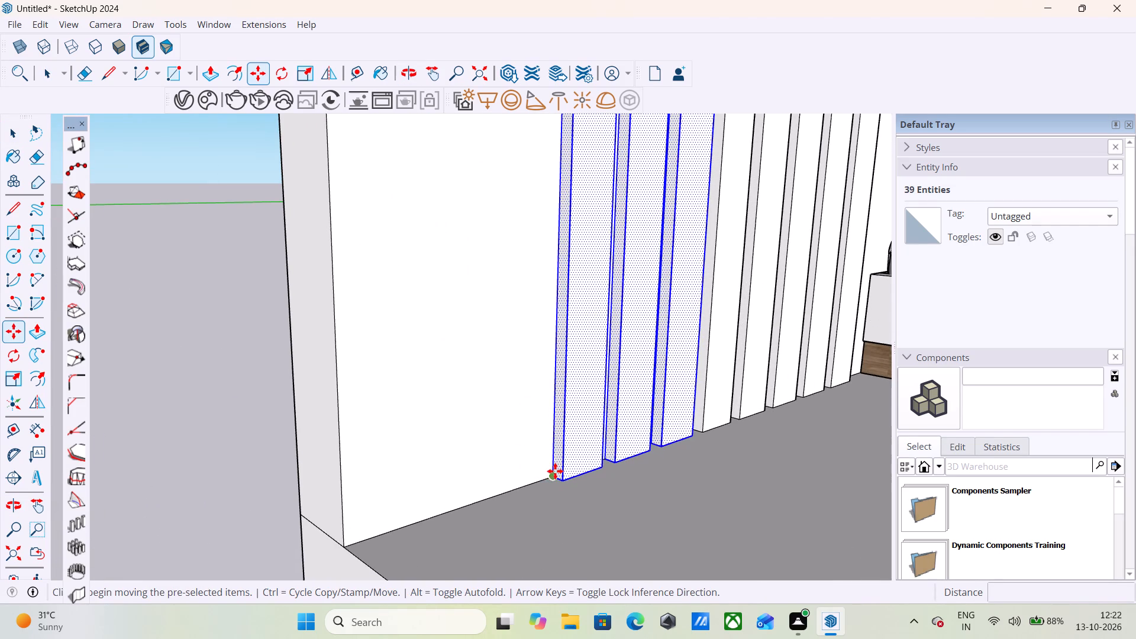
click(555, 476)
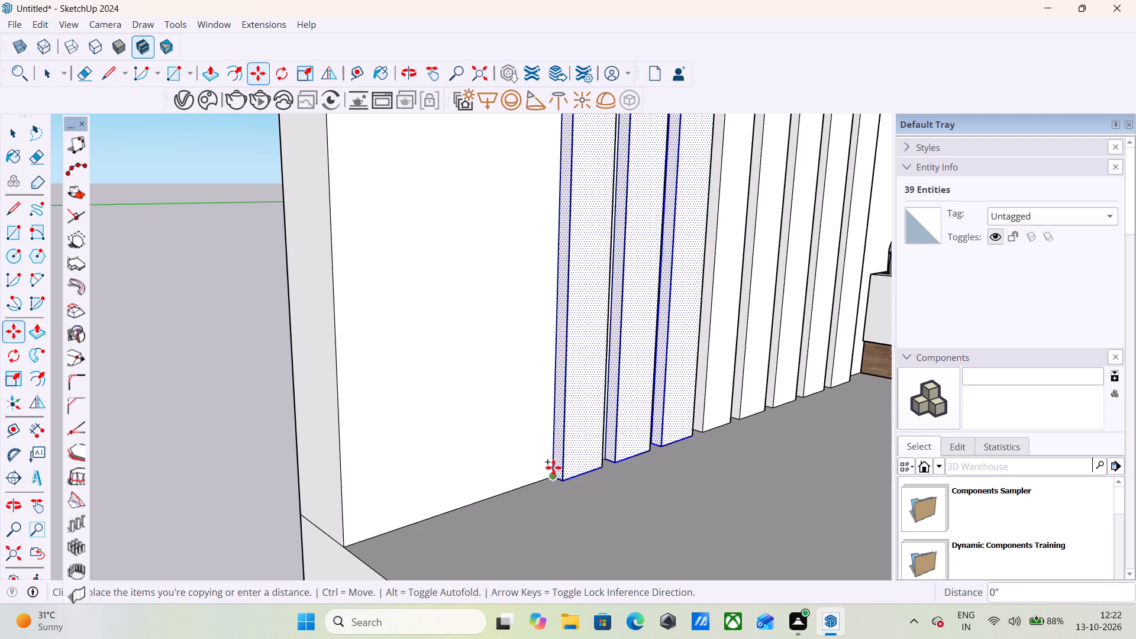
scroll(430, 460, down, 17)
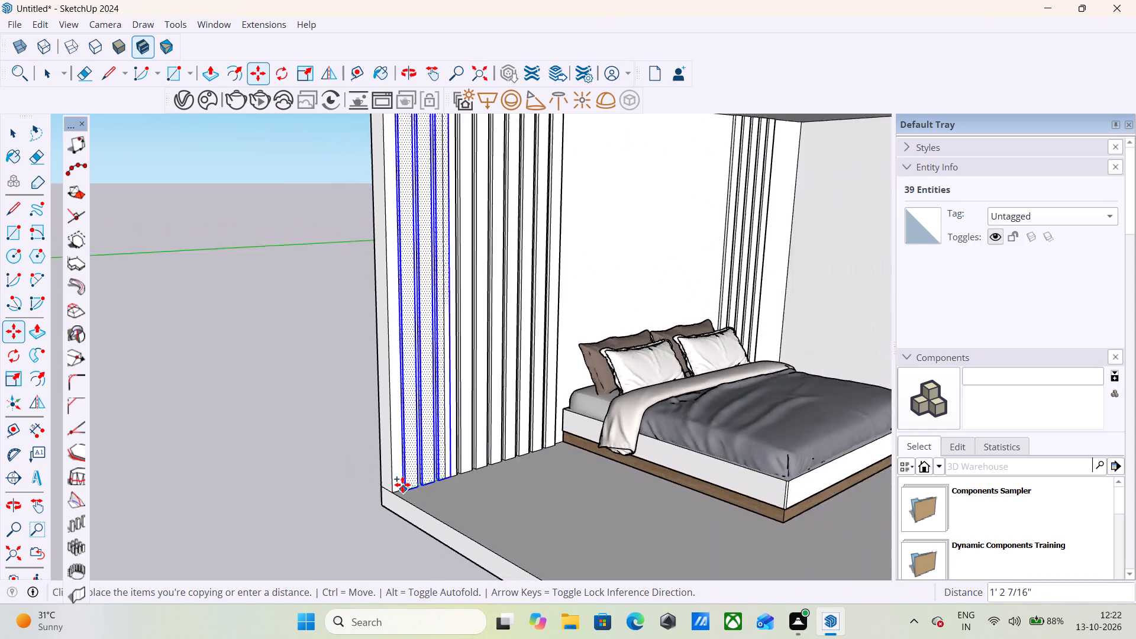
scroll(402, 485, down, 4)
scroll(673, 390, up, 12)
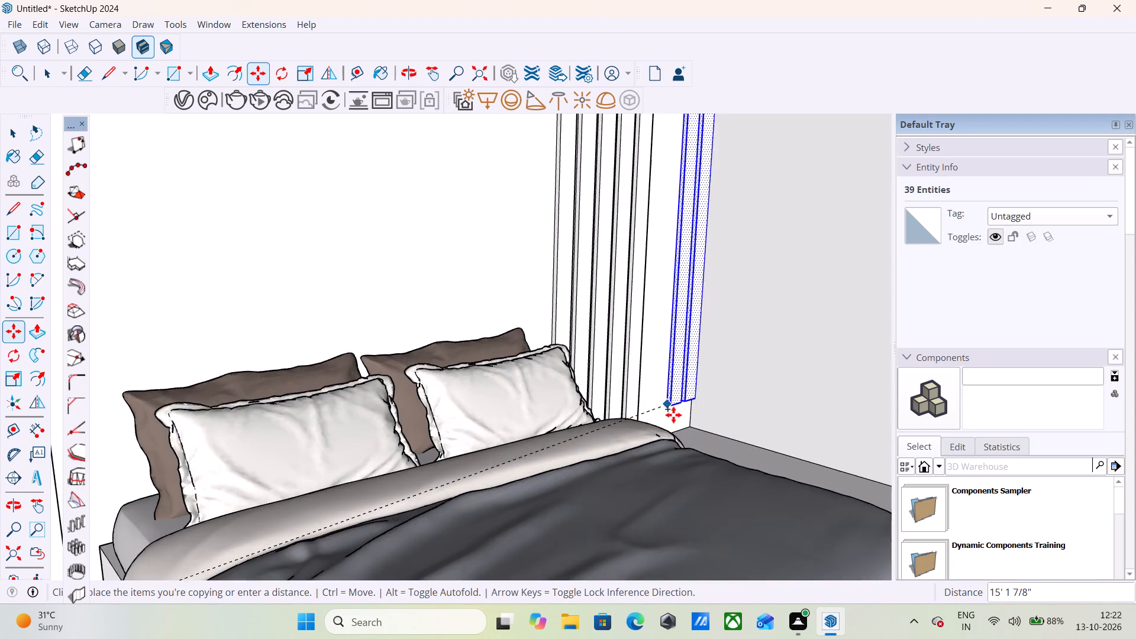
scroll(676, 417, up, 12)
middle_drag(656, 430, 502, 498)
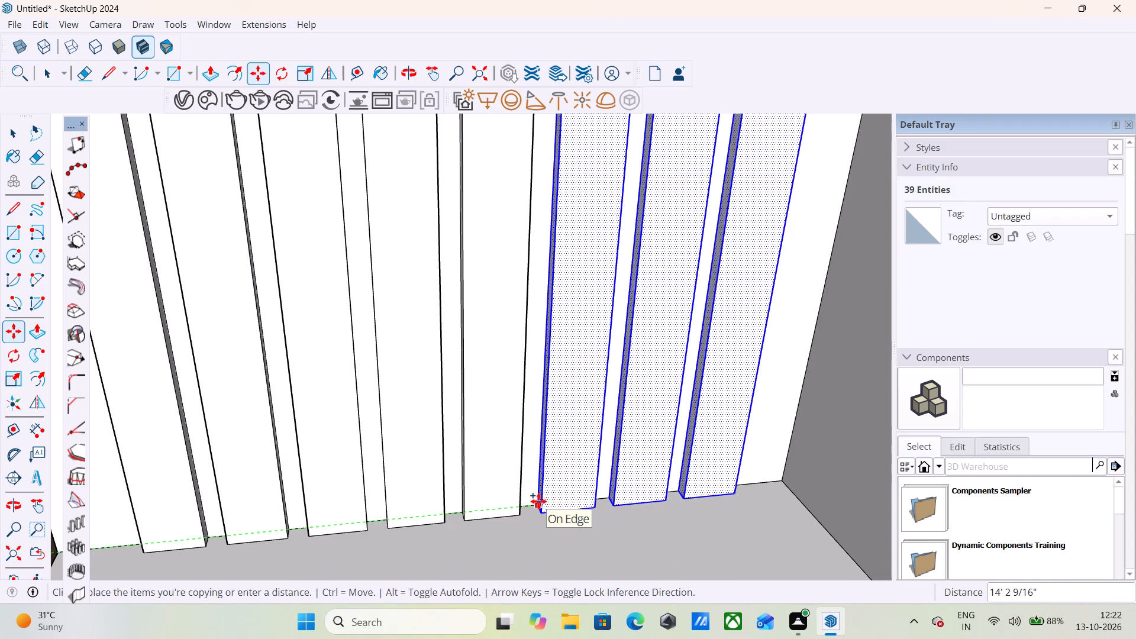
click(538, 501)
Examine the bed and the raised strips on both sides of it from inside and outside the room, and clear the selection.
scroll(649, 461, down, 8)
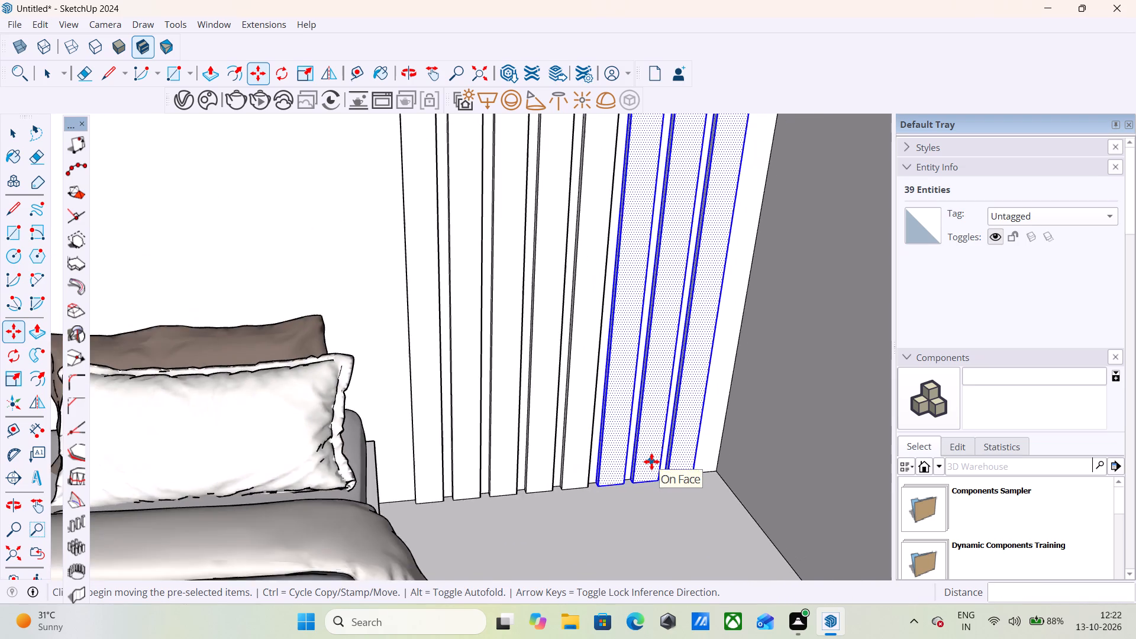
scroll(651, 461, down, 3)
middle_drag(613, 453, 758, 456)
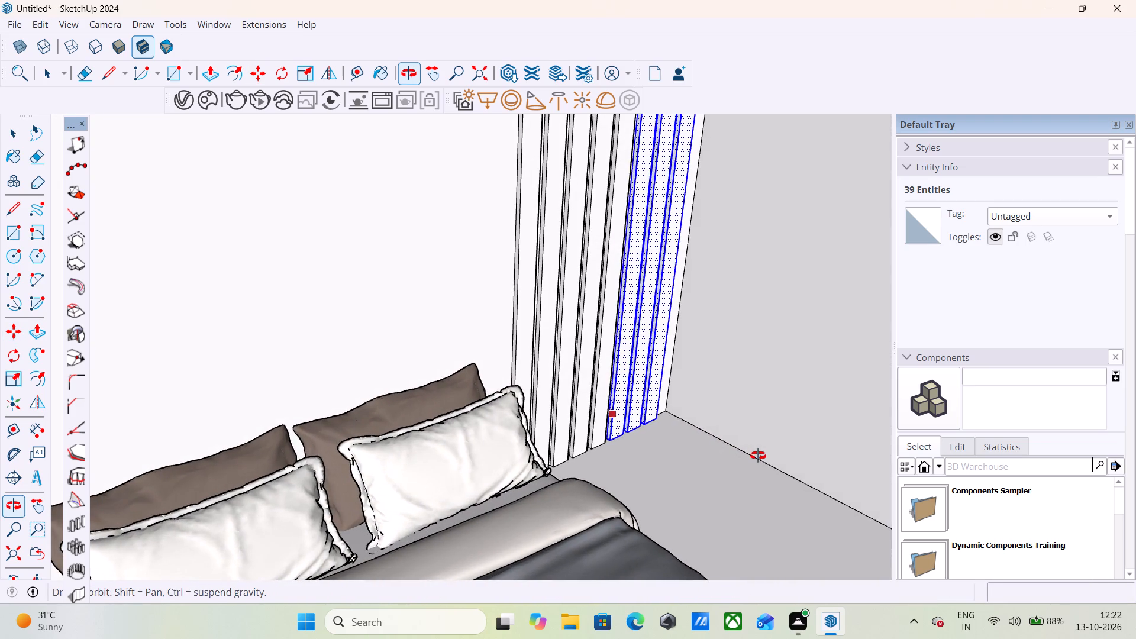
middle_drag(758, 456, 787, 448)
scroll(700, 369, down, 12)
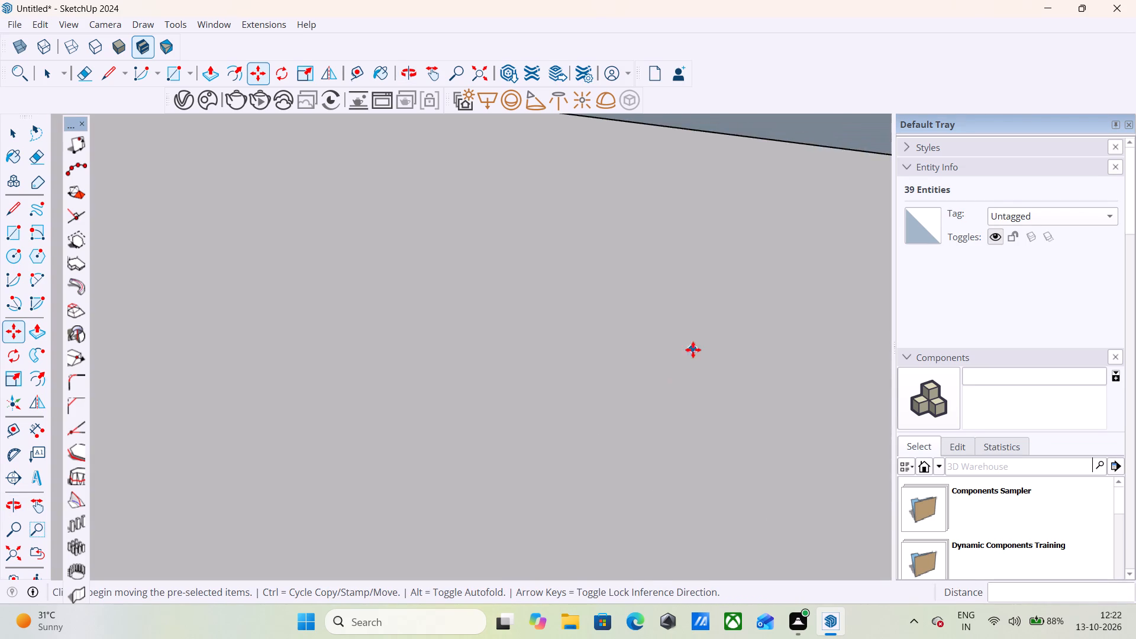
scroll(693, 350, down, 20)
scroll(693, 350, down, 20)
scroll(693, 350, down, 2)
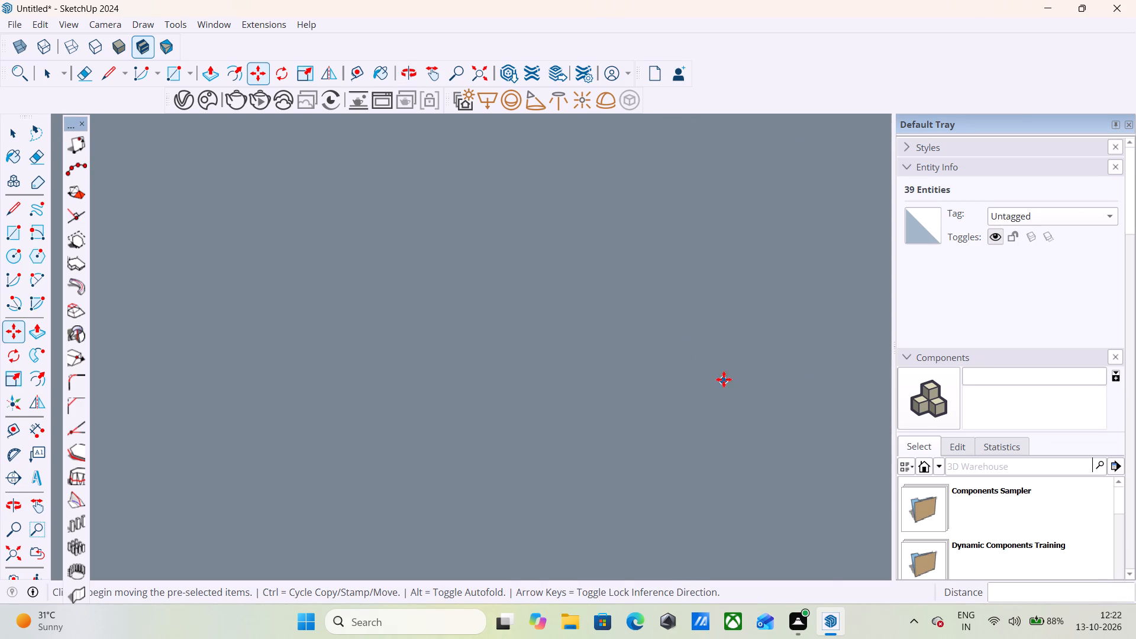
scroll(724, 379, down, 9)
scroll(832, 236, down, 5)
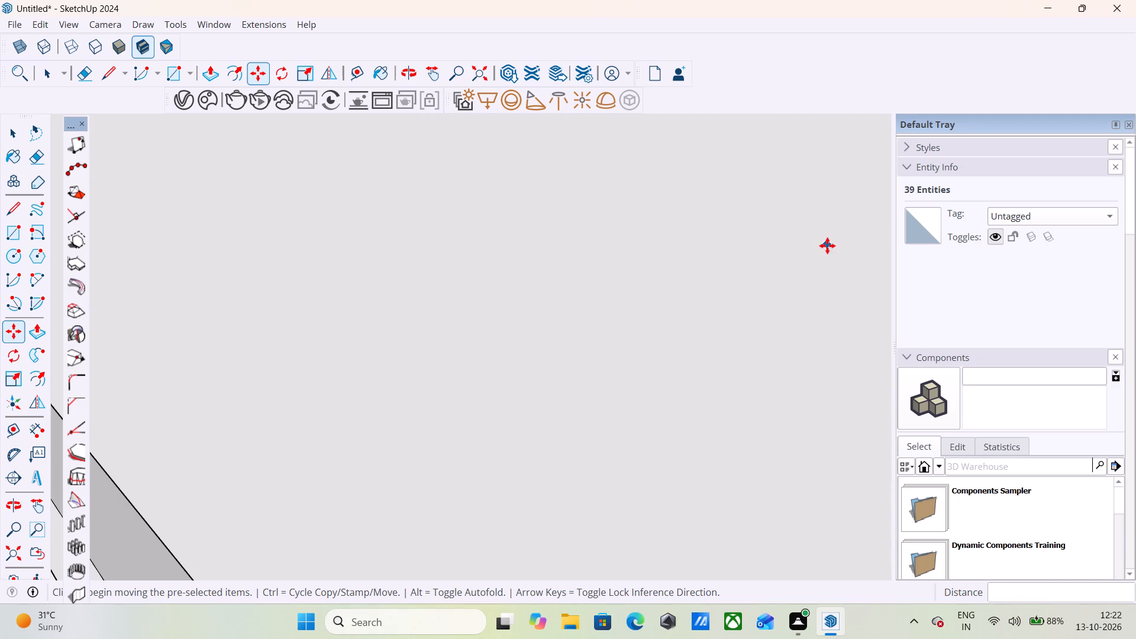
scroll(685, 208, down, 5)
scroll(644, 240, down, 11)
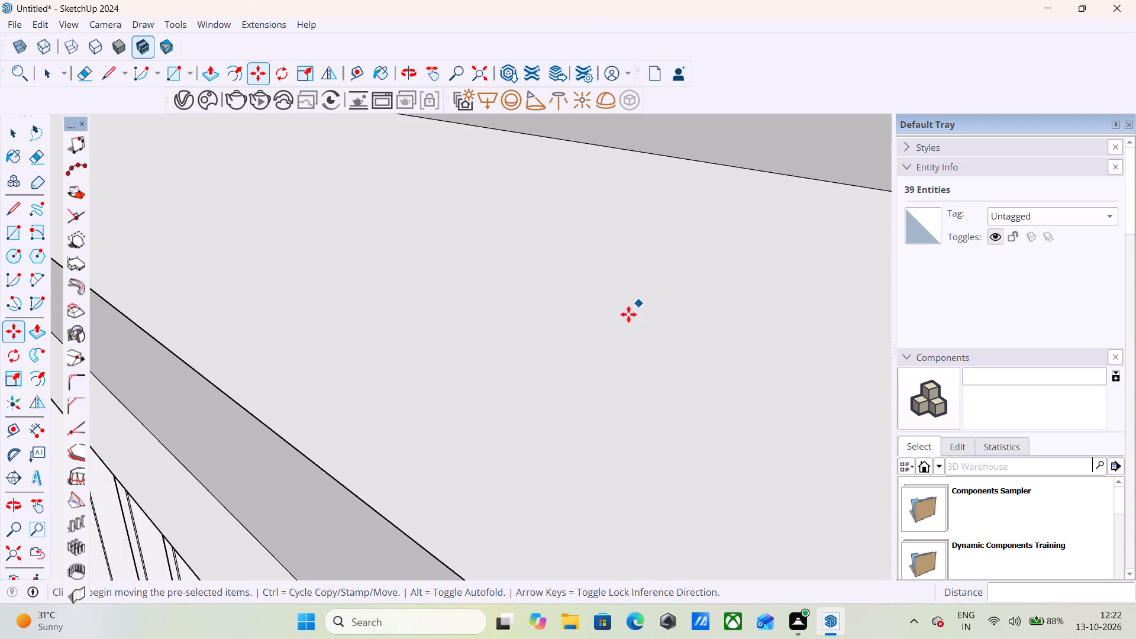
scroll(637, 270, down, 20)
scroll(637, 270, down, 11)
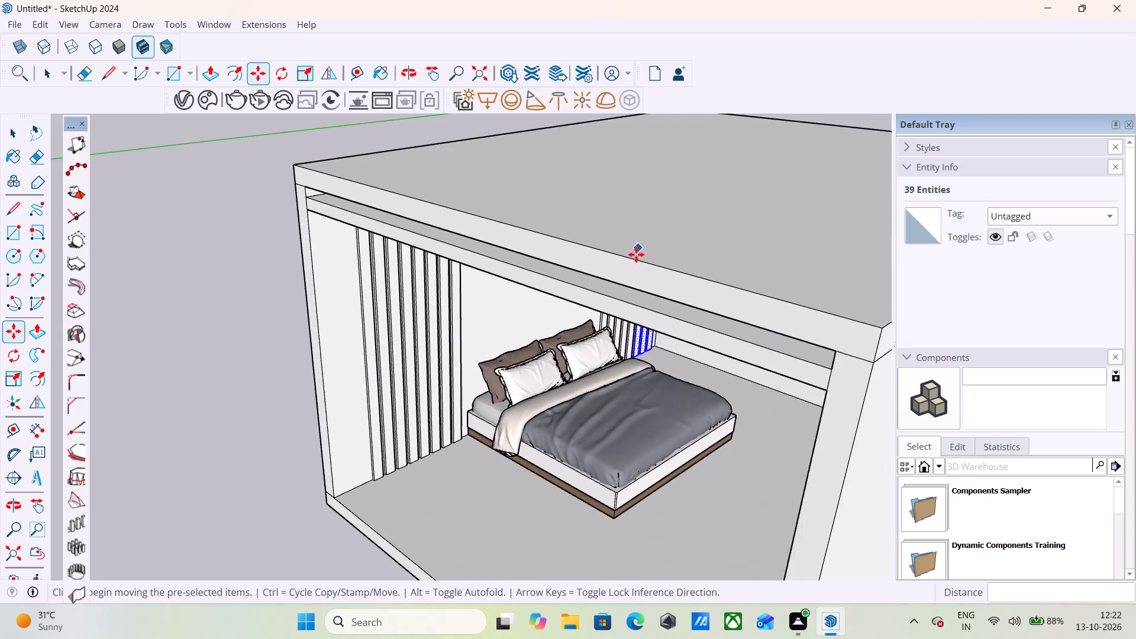
scroll(636, 254, down, 2)
key(space)
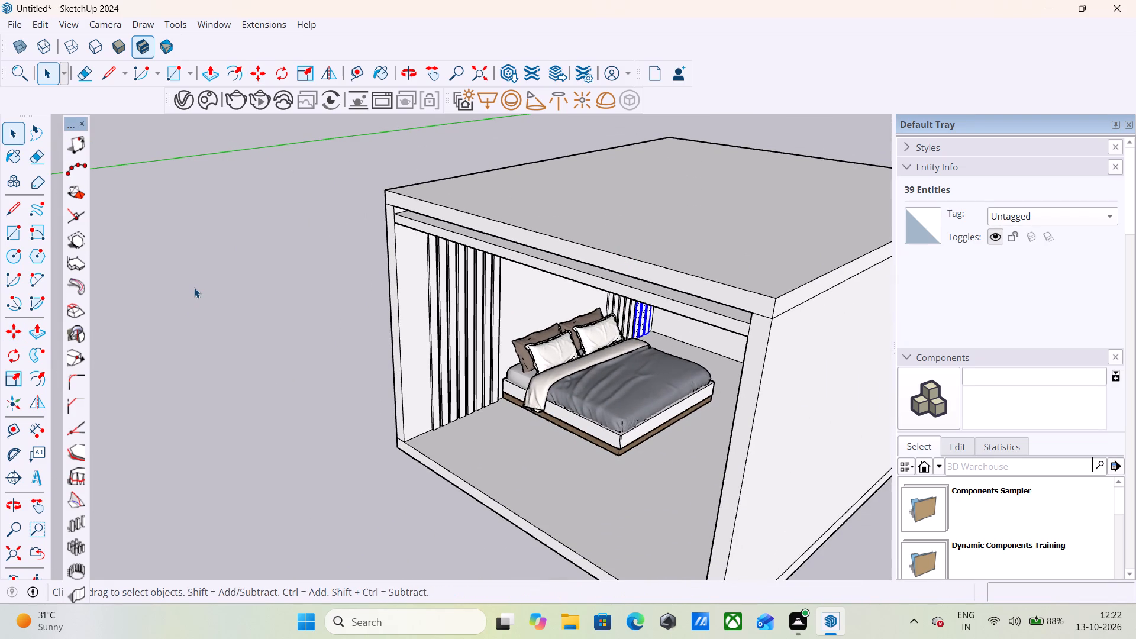
scroll(280, 385, down, 1)
middle_drag(279, 384, 346, 317)
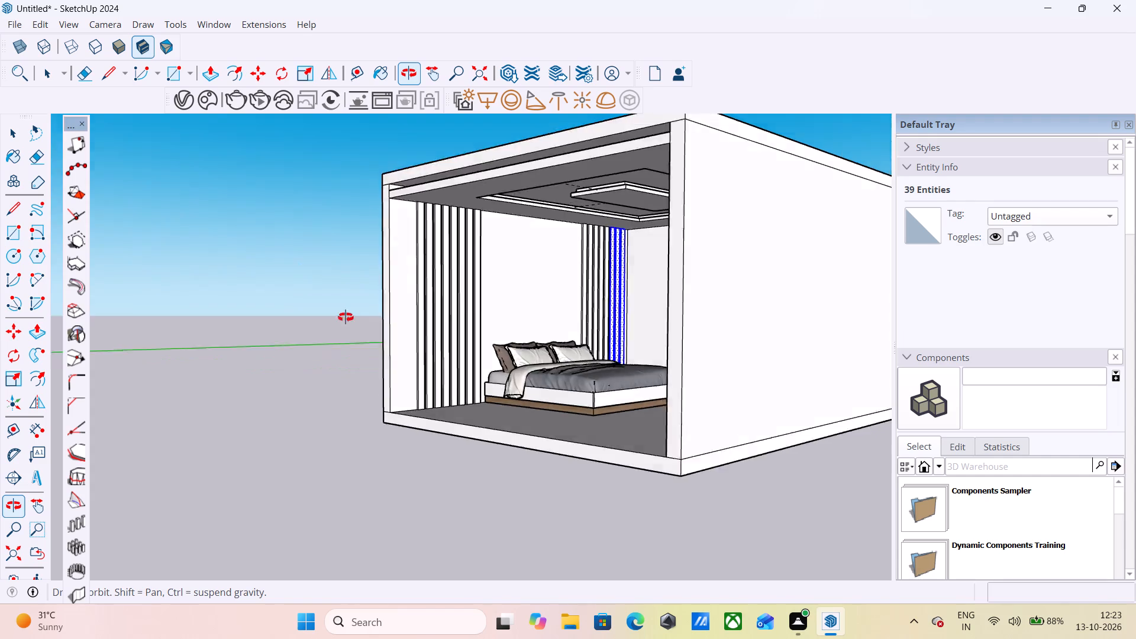
middle_drag(346, 317, 359, 408)
scroll(597, 356, up, 2)
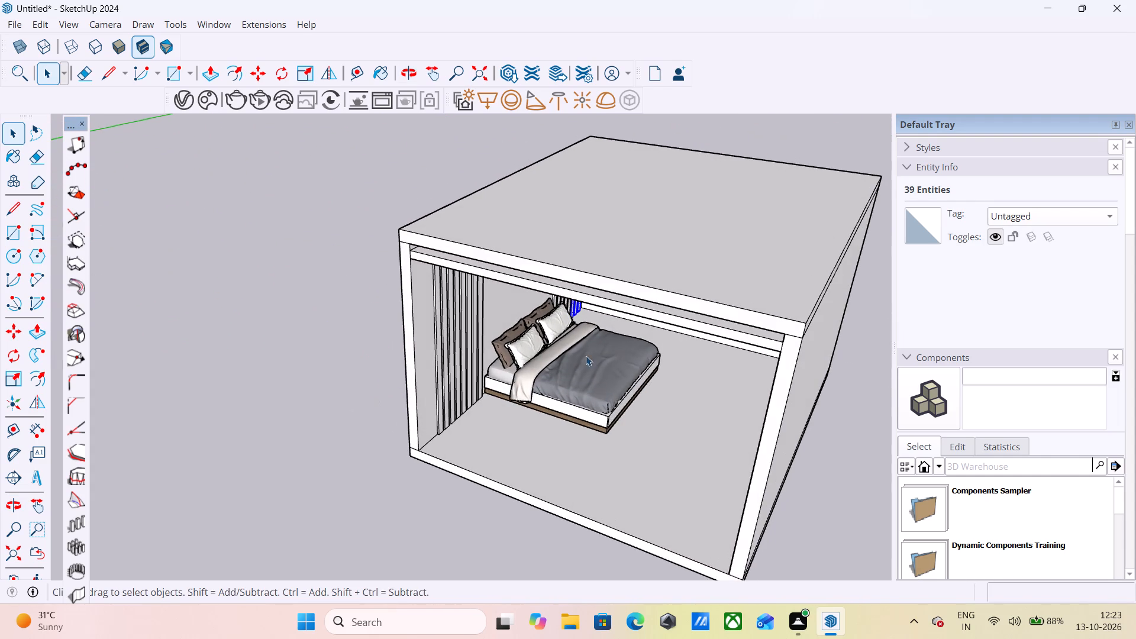
scroll(586, 356, up, 8)
click(559, 370)
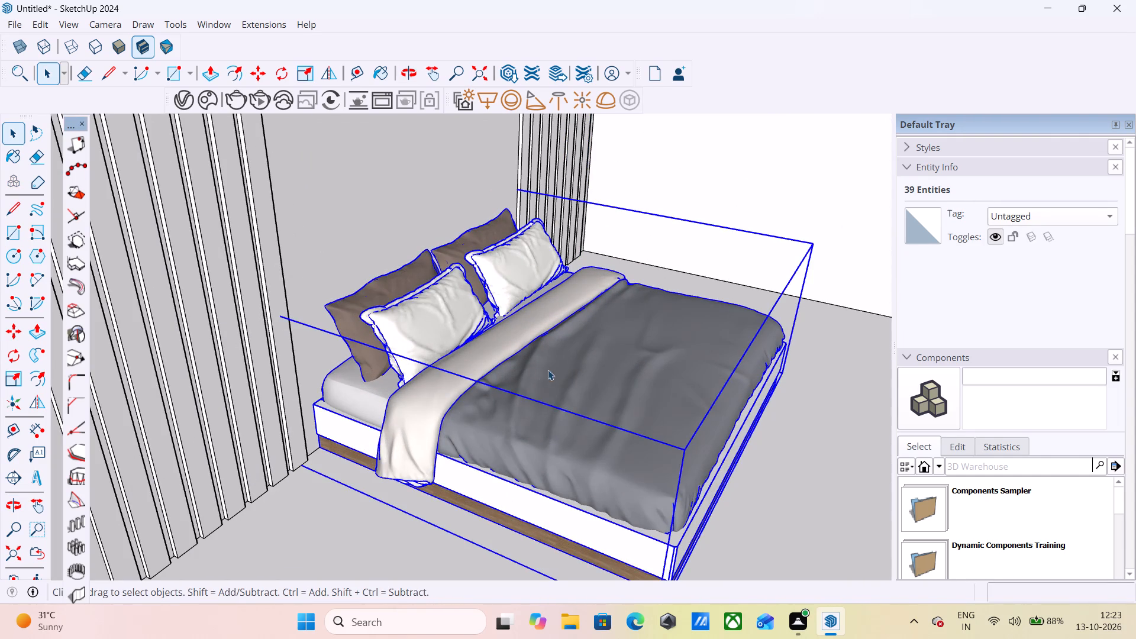
click(510, 366)
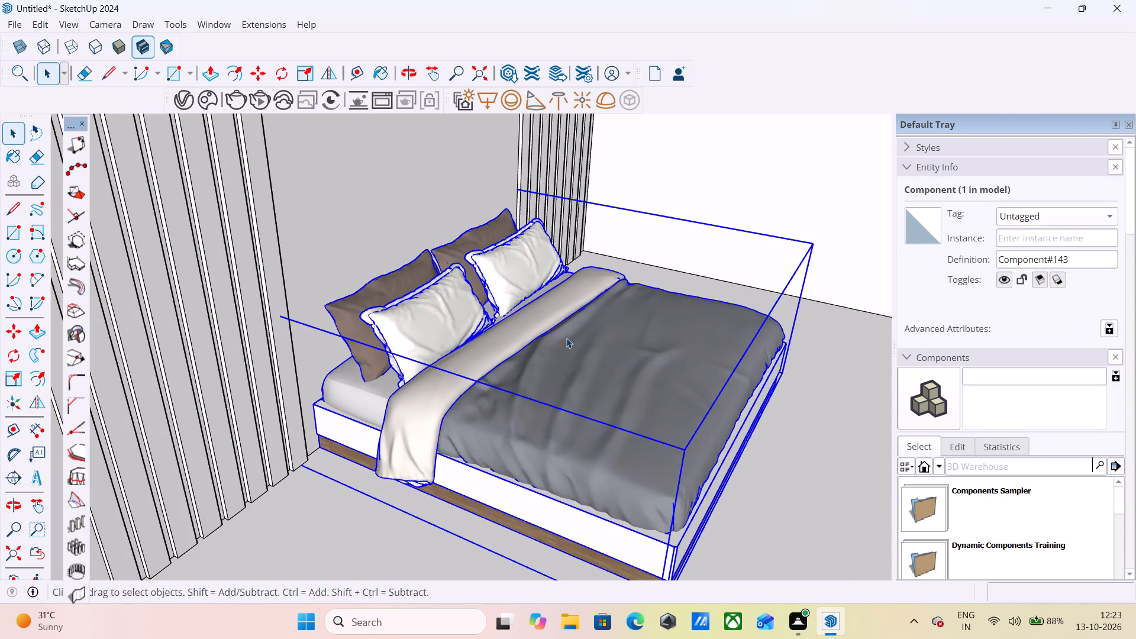
scroll(566, 338, down, 11)
click(269, 386)
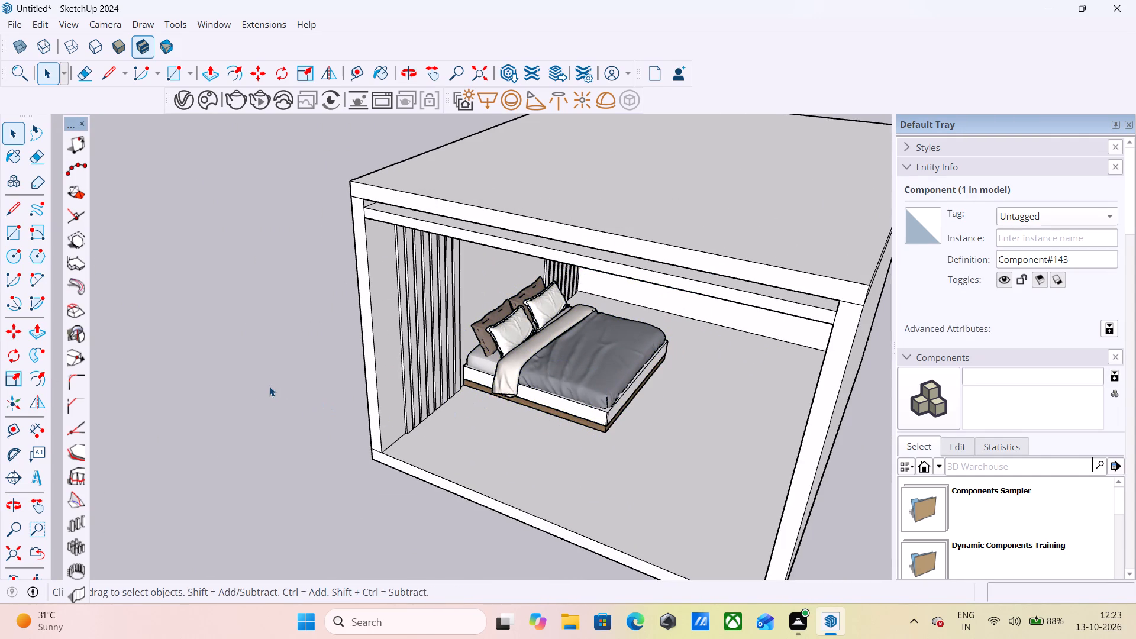
Draw a floor-to-ceiling rectangle about 1' 9 5/8" by 9' 4 5/8" on the wall opposite the room's opening, near the bed-wall corner.
scroll(265, 380, down, 4)
scroll(264, 393, up, 1)
middle_drag(264, 393, 317, 273)
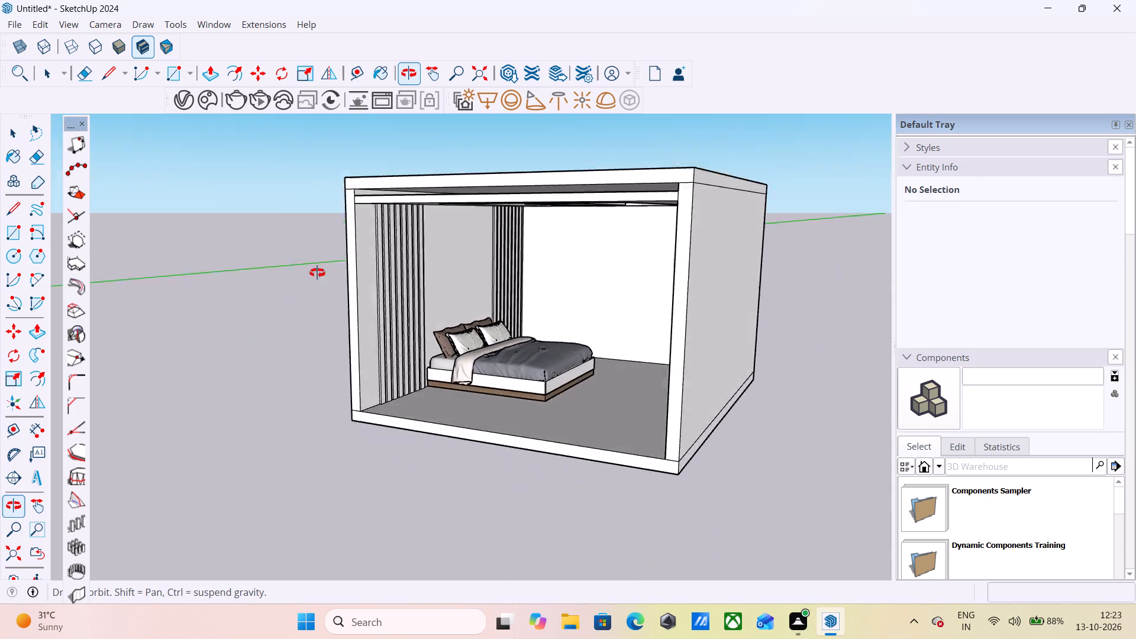
middle_drag(317, 273, 344, 285)
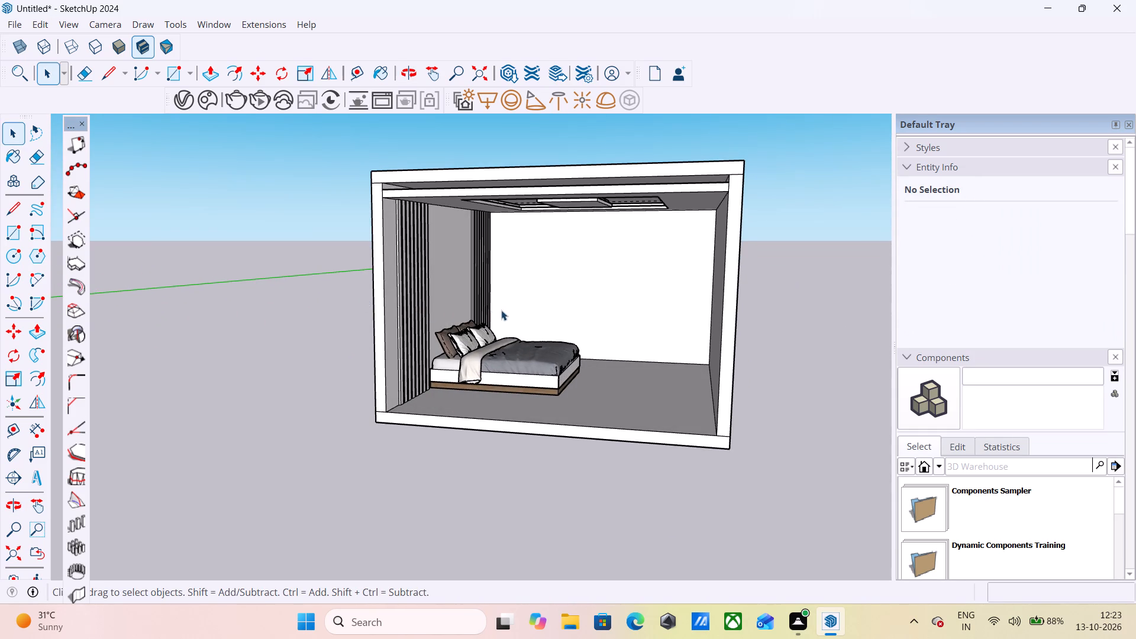
scroll(517, 301, up, 5)
middle_drag(507, 302, 507, 372)
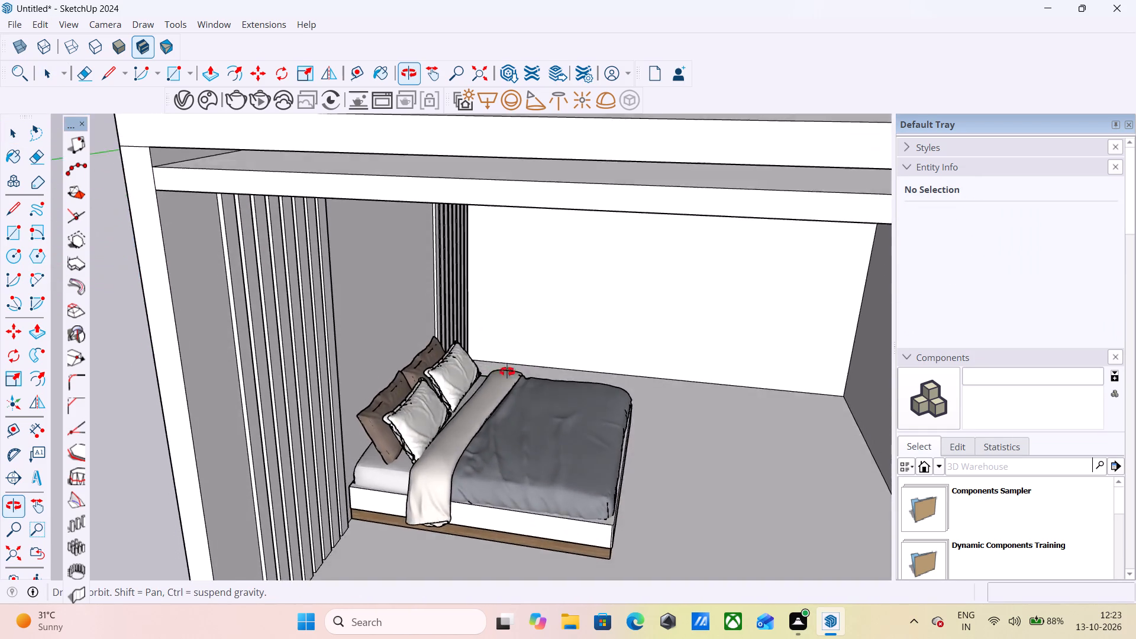
middle_drag(507, 372, 444, 342)
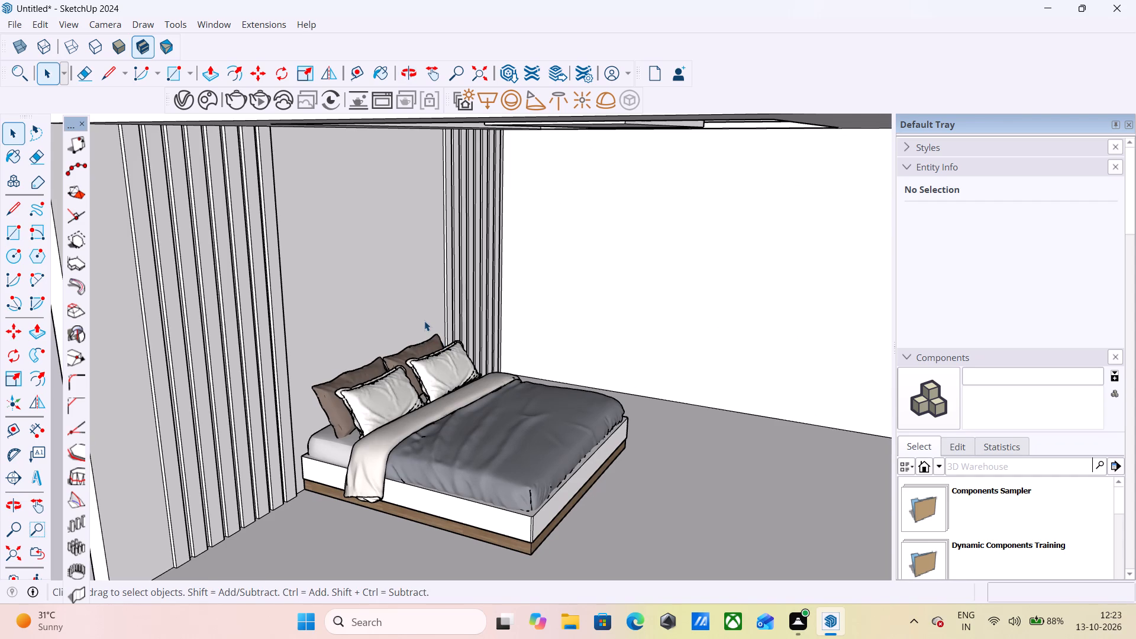
key(r)
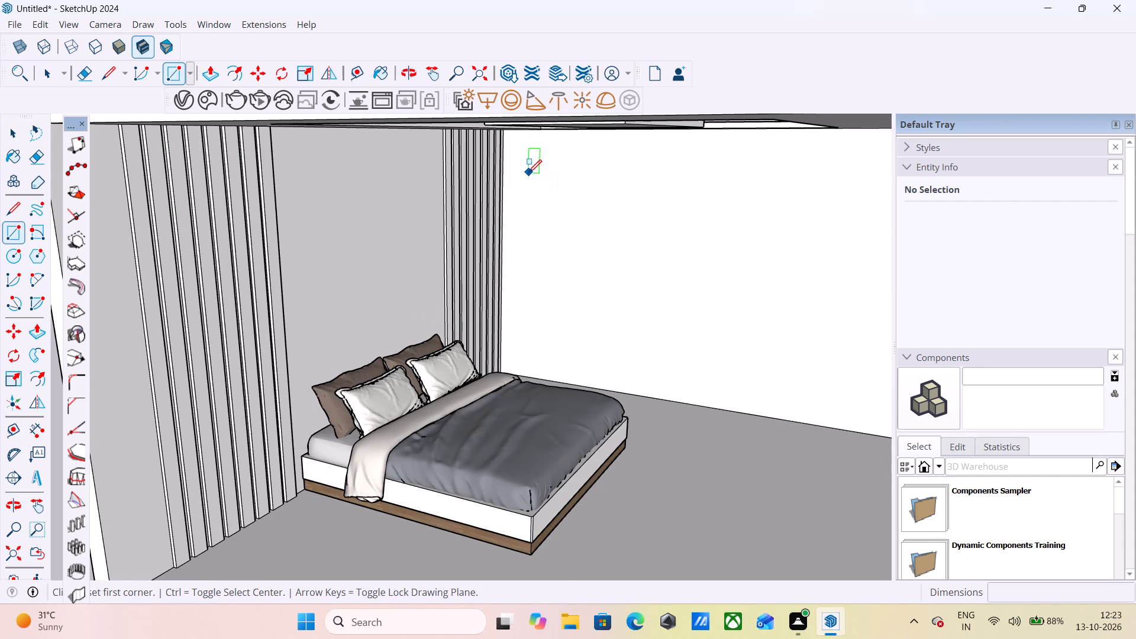
scroll(528, 173, up, 1)
middle_drag(528, 173, 565, 108)
middle_click(565, 108)
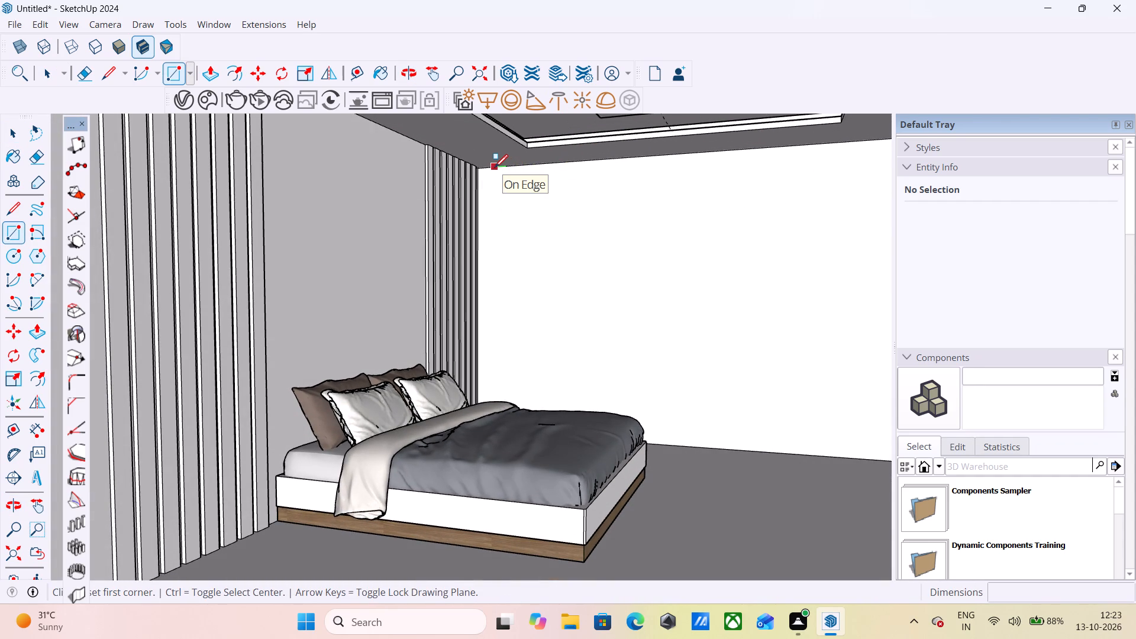
click(495, 167)
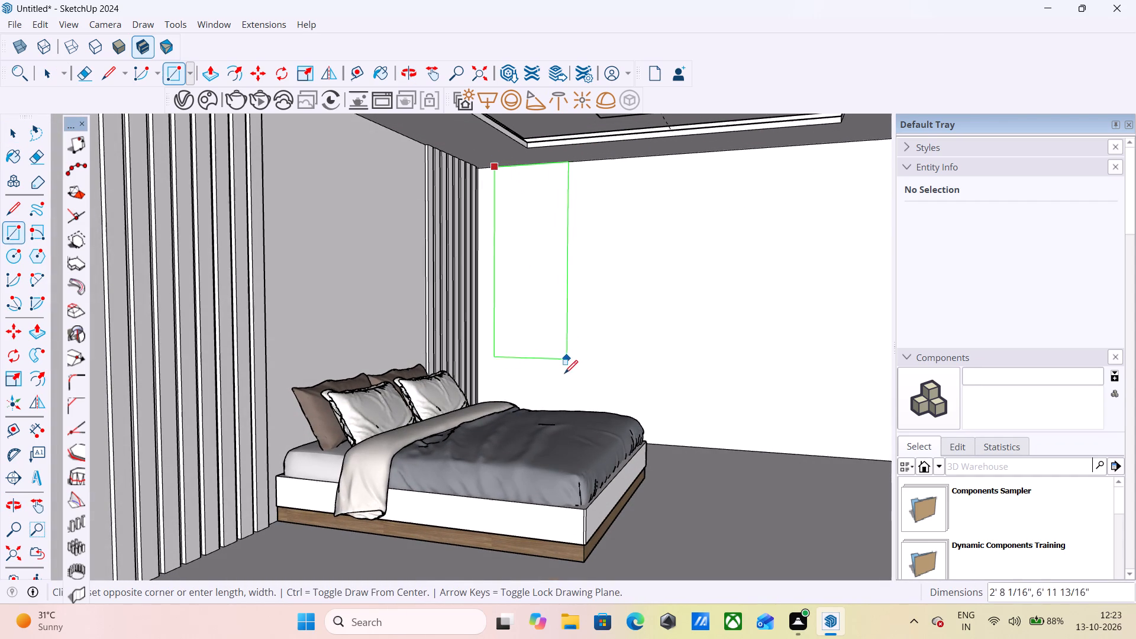
middle_drag(557, 372, 548, 488)
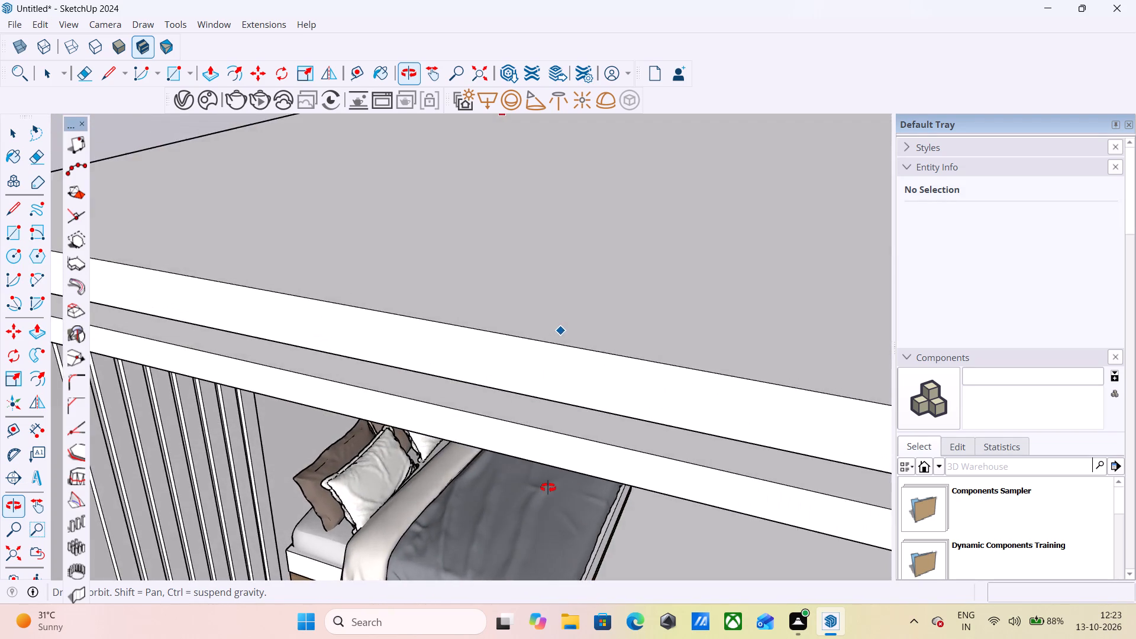
middle_drag(548, 488, 551, 424)
scroll(551, 424, up, 1)
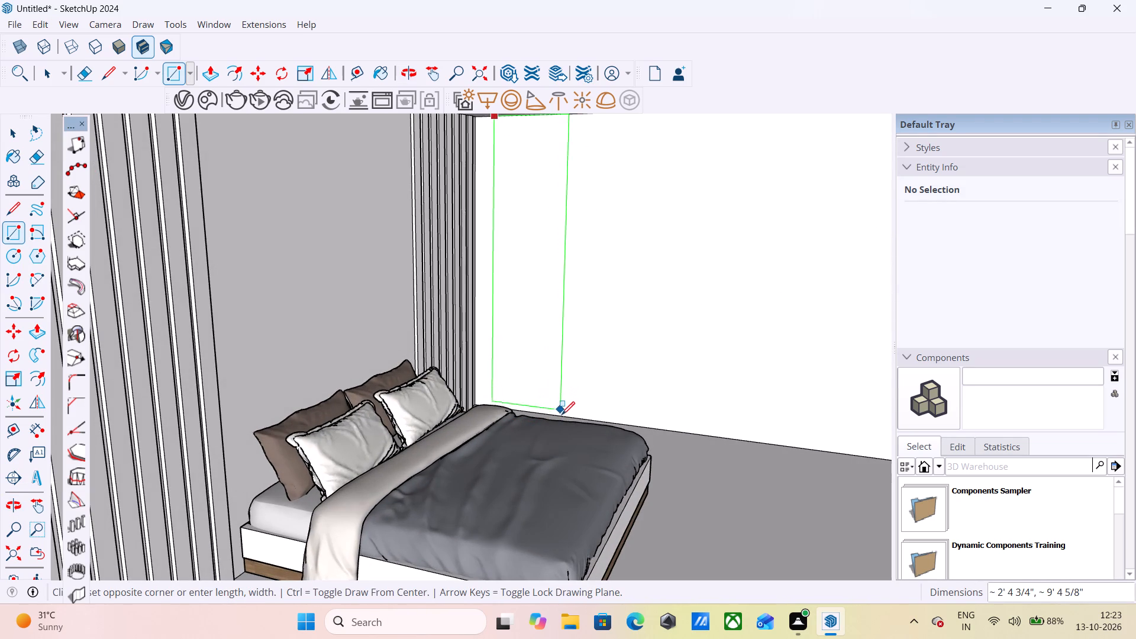
scroll(561, 415, up, 4)
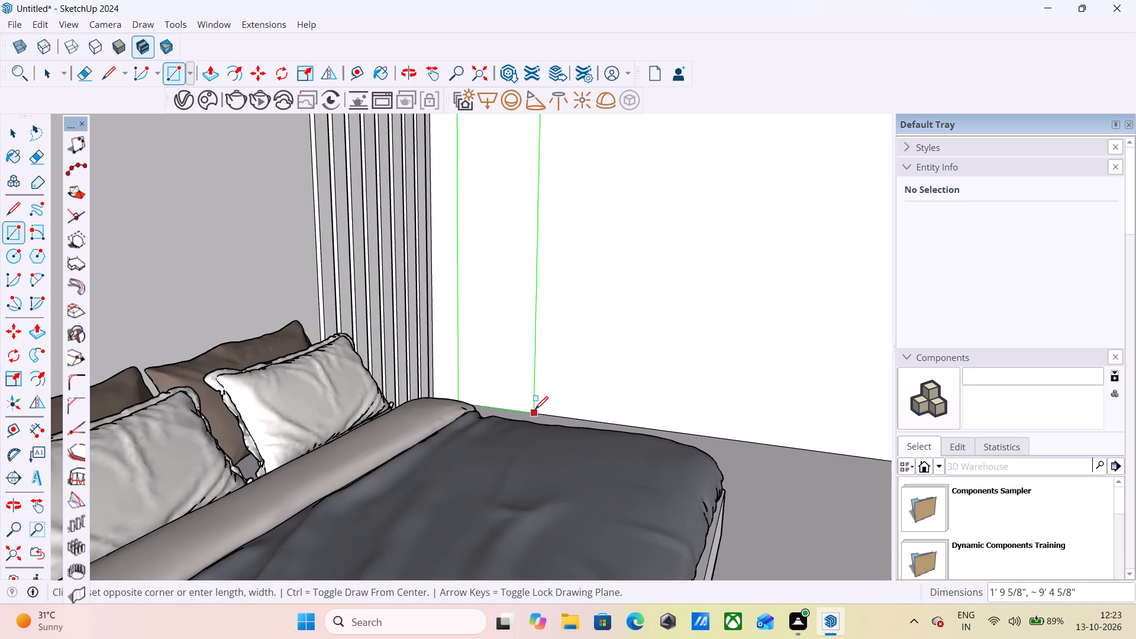
click(535, 409)
Draw a floor-to-ceiling square of about 9' 4 5/8" on the same wall, adjoining the narrow rectangle.
scroll(576, 348, down, 9)
middle_drag(566, 358, 627, 322)
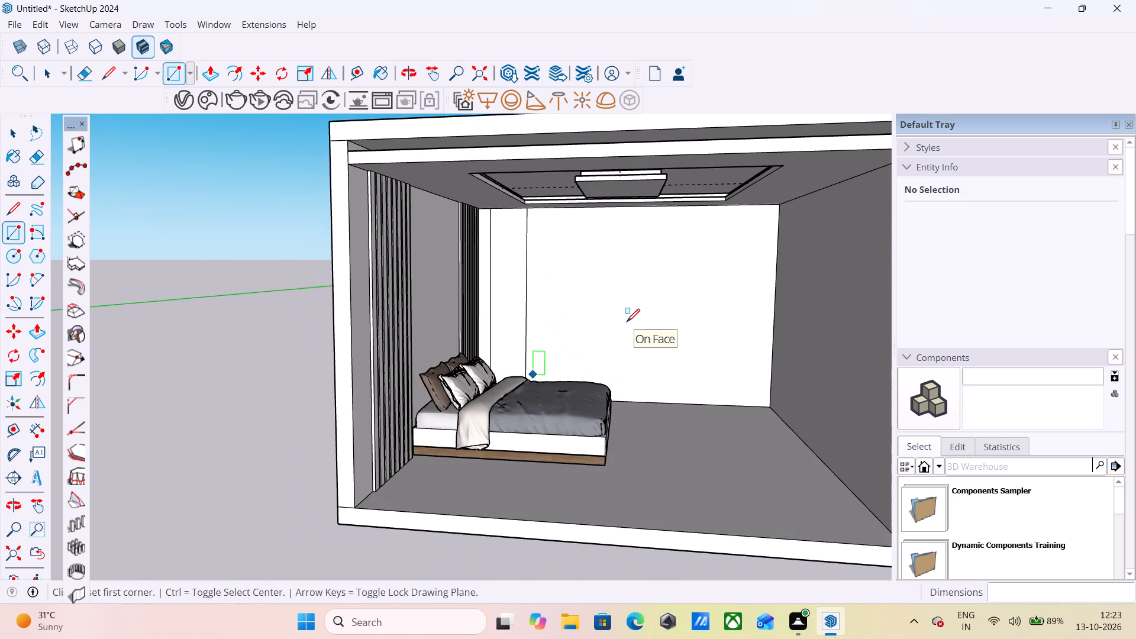
click(530, 212)
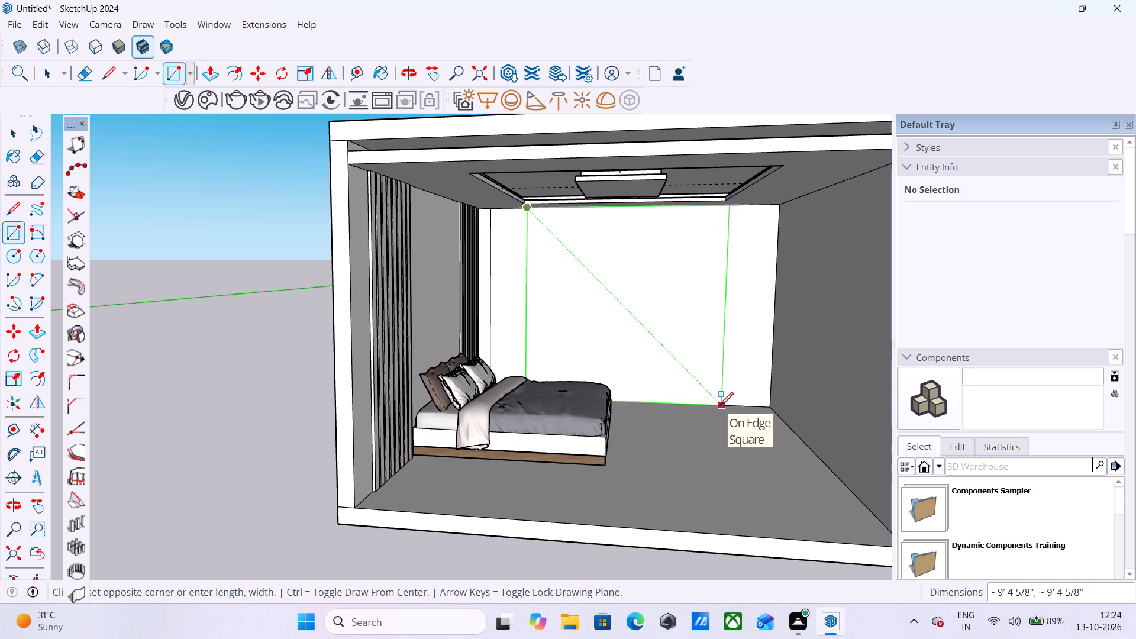
click(720, 405)
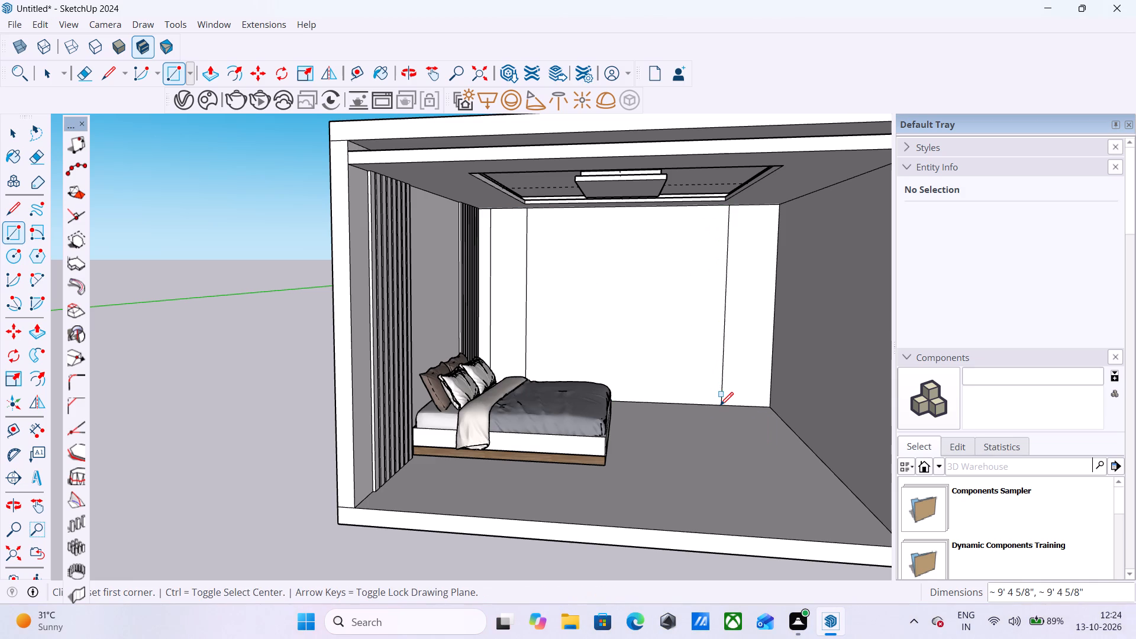
Pull the floor-to-ceiling square out 2' from the wall opposite the opening with Push/Pull.
key(p)
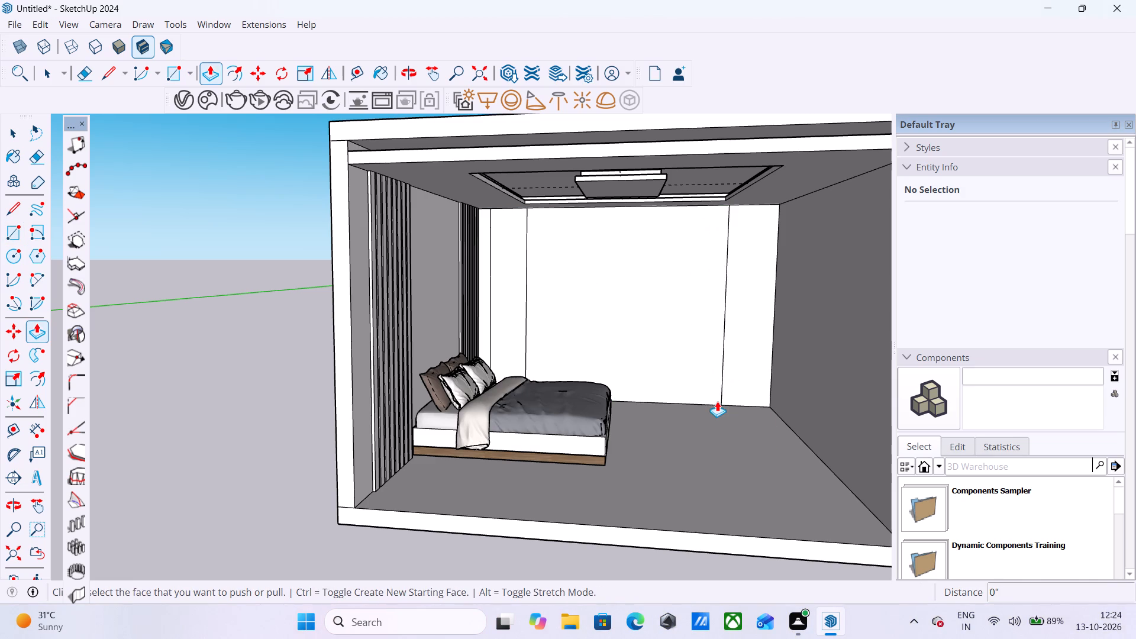
click(637, 308)
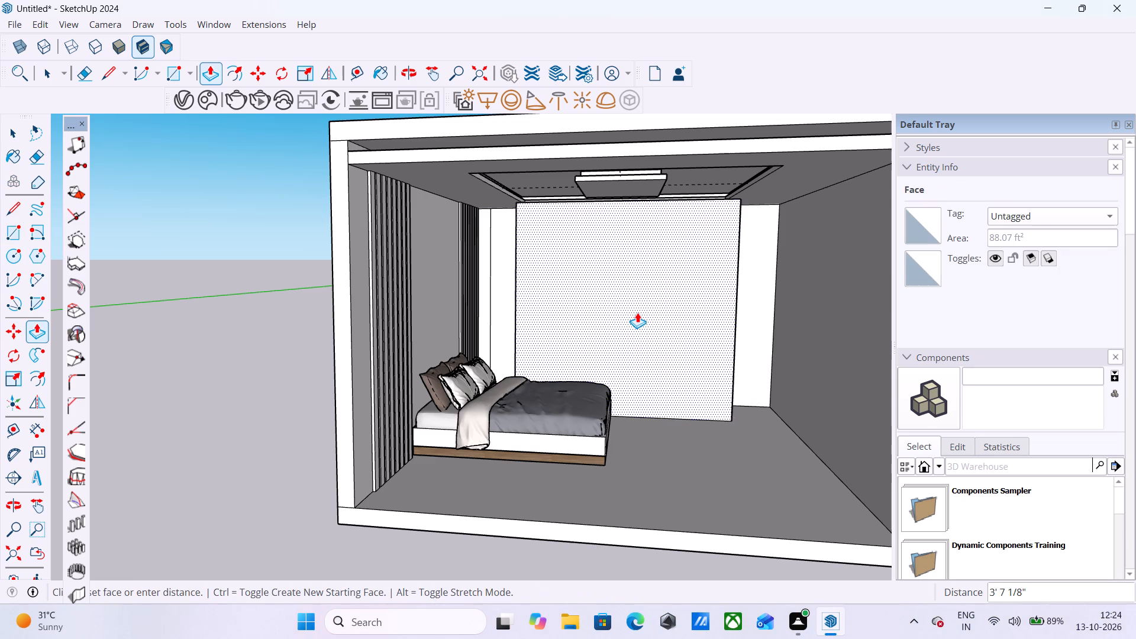
text(2')
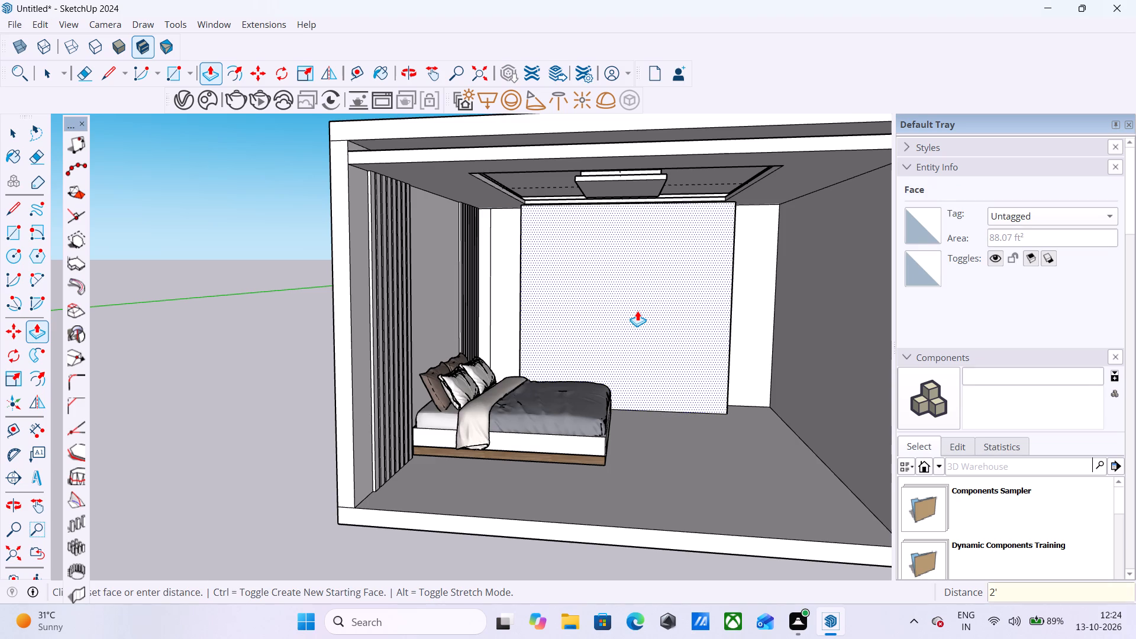
key(Return)
Examine the projecting wall block, its side gaps and its junction with the ceiling from inside and outside the room.
scroll(748, 254, up, 5)
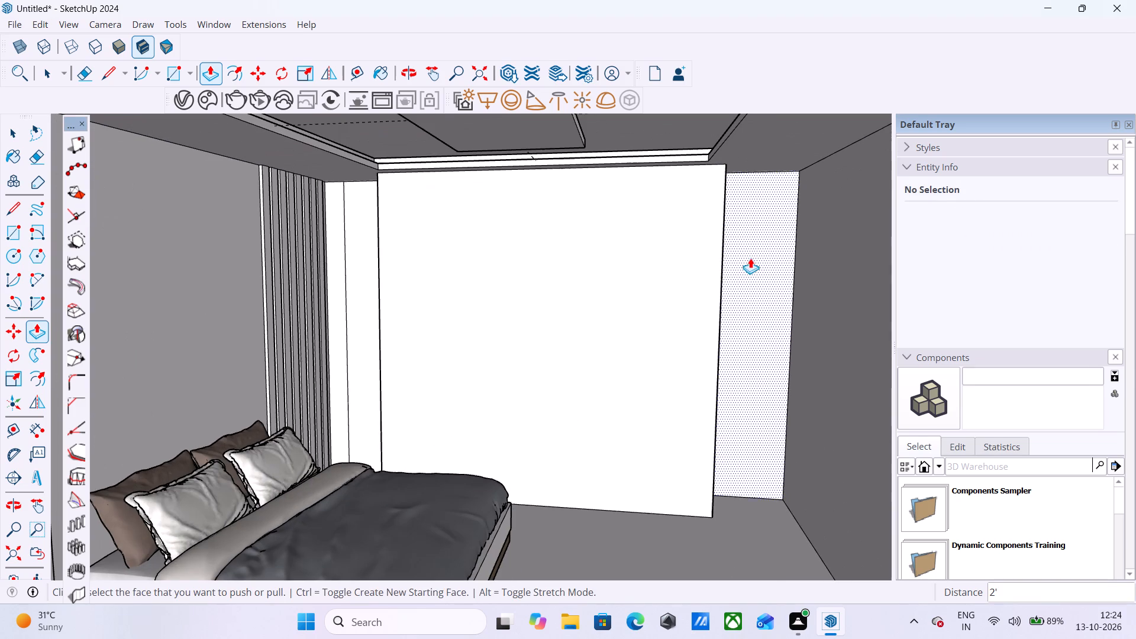
middle_click(700, 199)
middle_drag(583, 212, 688, 214)
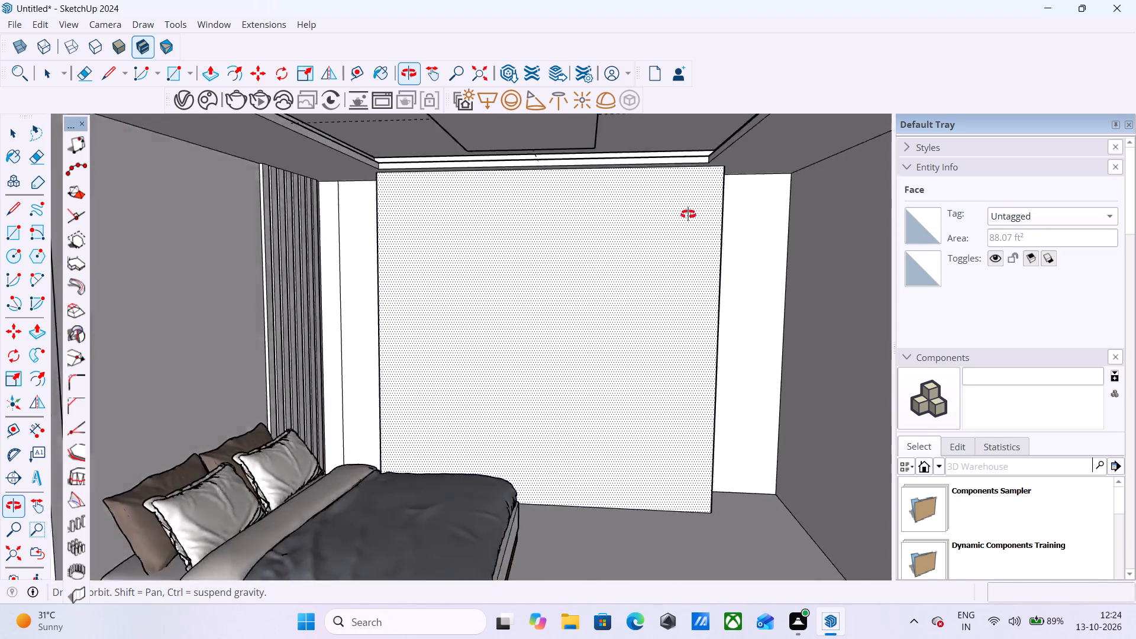
middle_drag(688, 214, 663, 220)
scroll(663, 220, up, 1)
scroll(294, 220, up, 5)
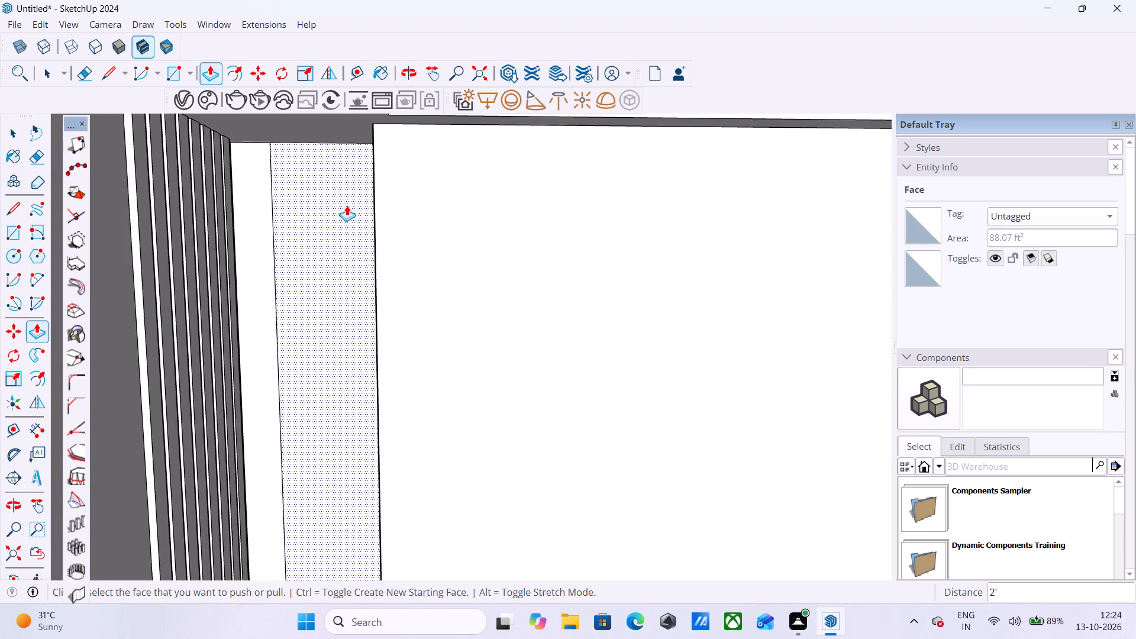
scroll(347, 205, up, 3)
middle_drag(494, 223, 569, 247)
middle_click(596, 259)
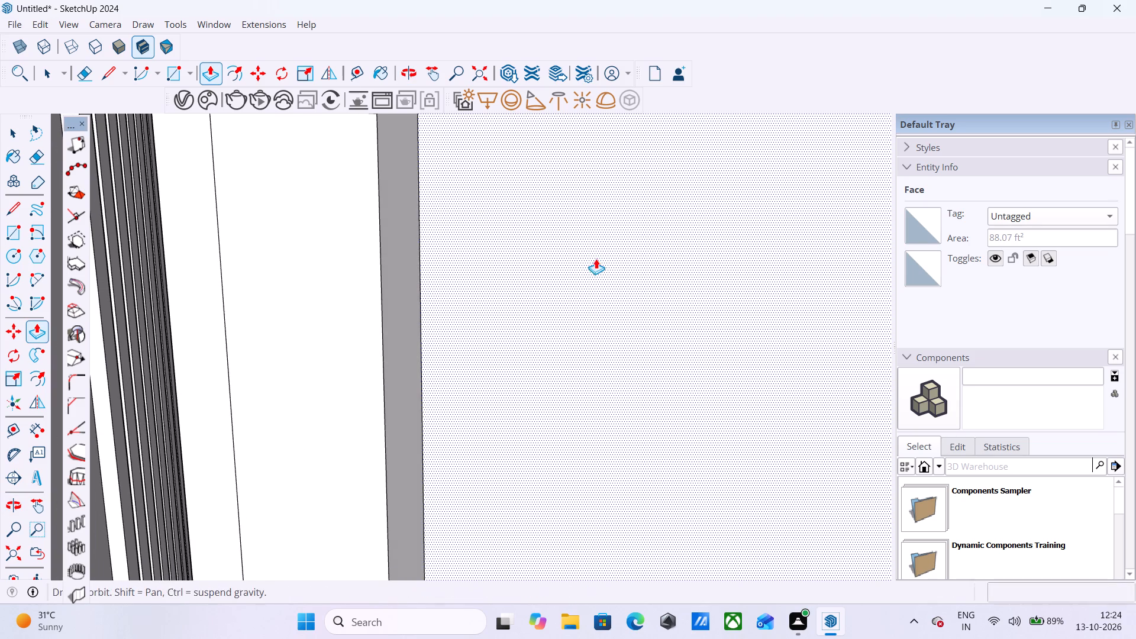
scroll(218, 208, down, 5)
scroll(166, 205, down, 10)
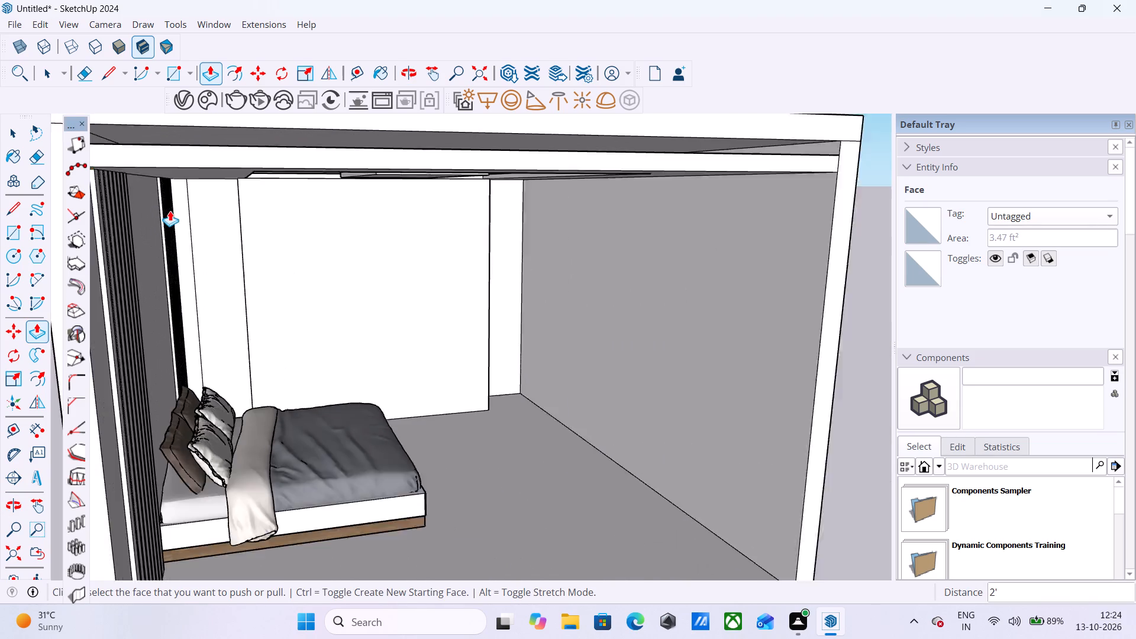
scroll(170, 211, down, 6)
key(space)
scroll(402, 220, up, 6)
middle_drag(384, 238, 318, 235)
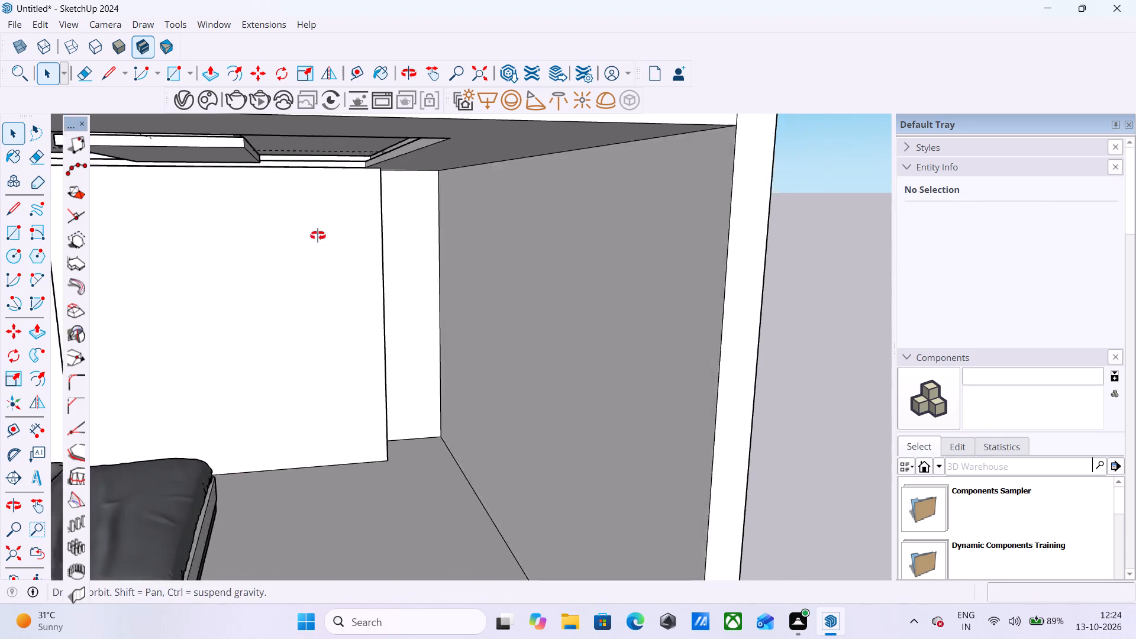
middle_drag(318, 235, 214, 241)
scroll(362, 214, up, 1)
middle_drag(443, 224, 461, 222)
scroll(390, 260, up, 1)
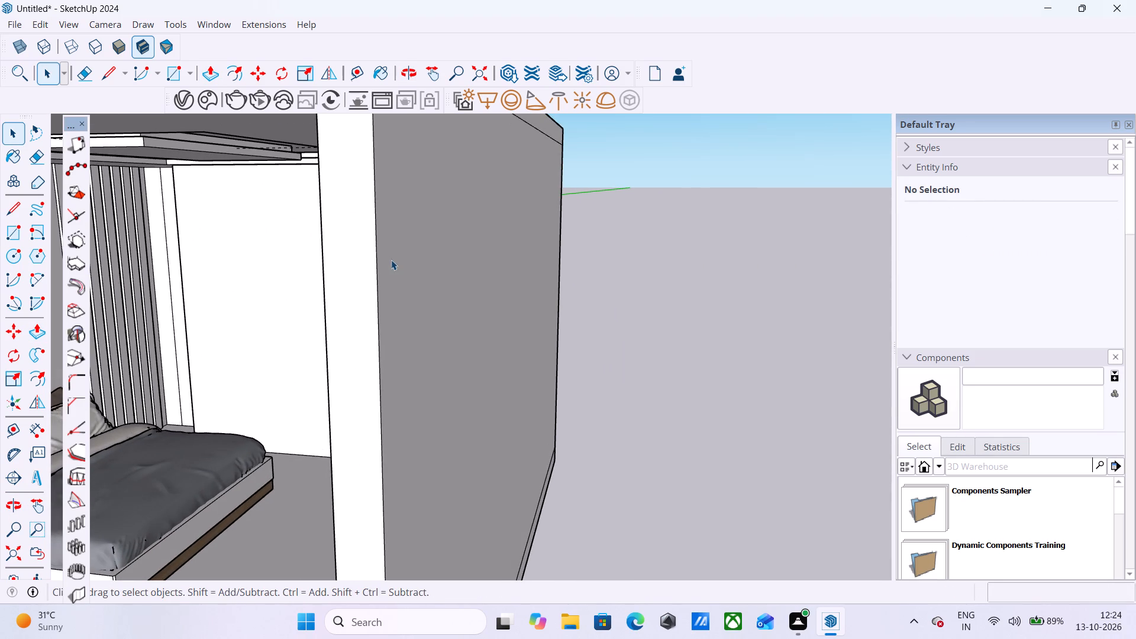
scroll(330, 302, up, 1)
middle_drag(415, 268, 498, 132)
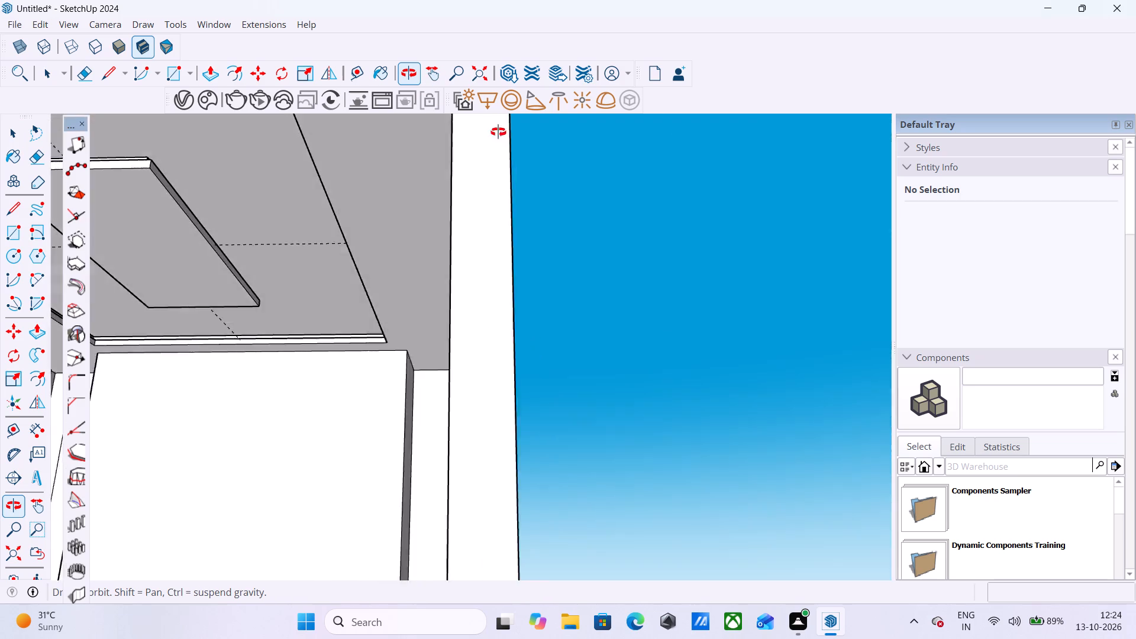
middle_drag(498, 132, 565, 139)
scroll(382, 206, down, 9)
middle_drag(270, 256, 277, 326)
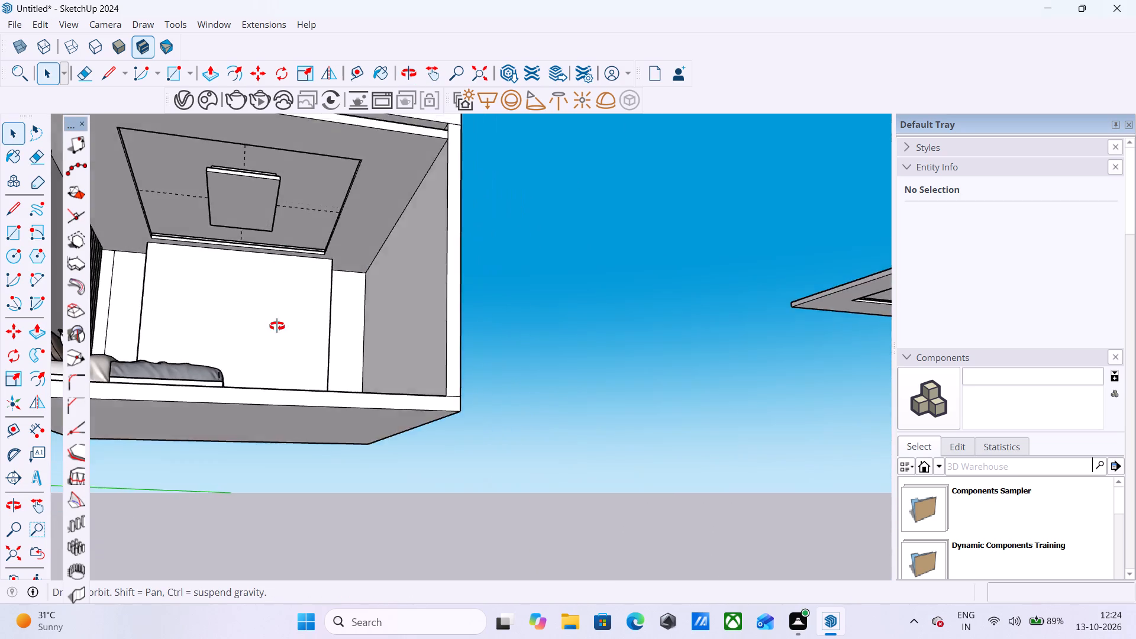
middle_drag(277, 326, 271, 380)
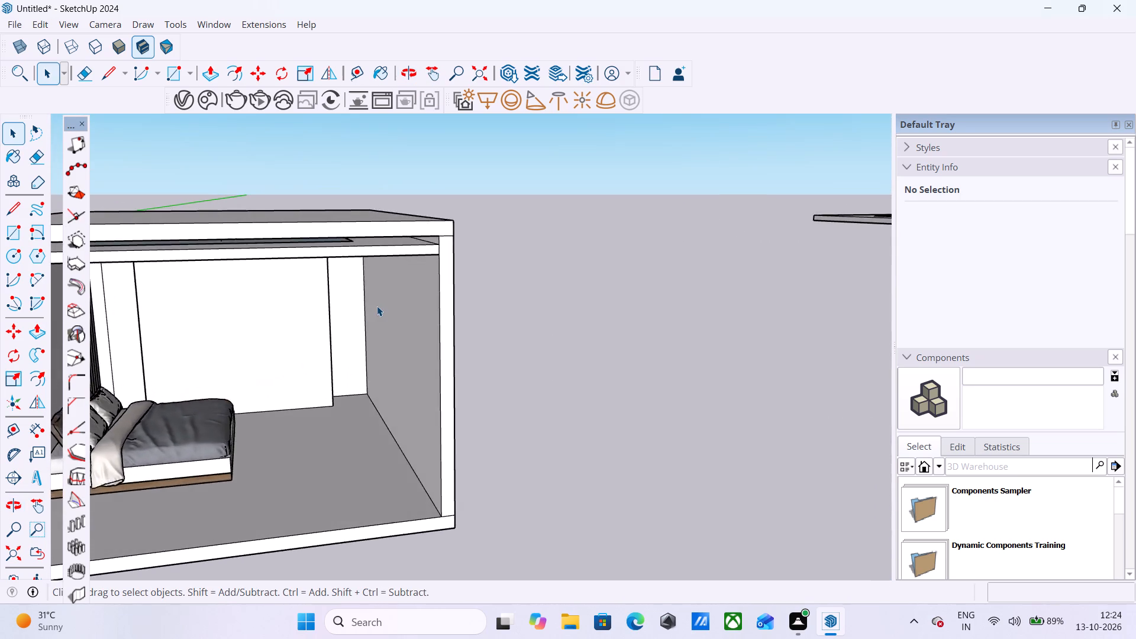
scroll(377, 306, down, 5)
scroll(170, 333, up, 10)
middle_drag(244, 307, 176, 301)
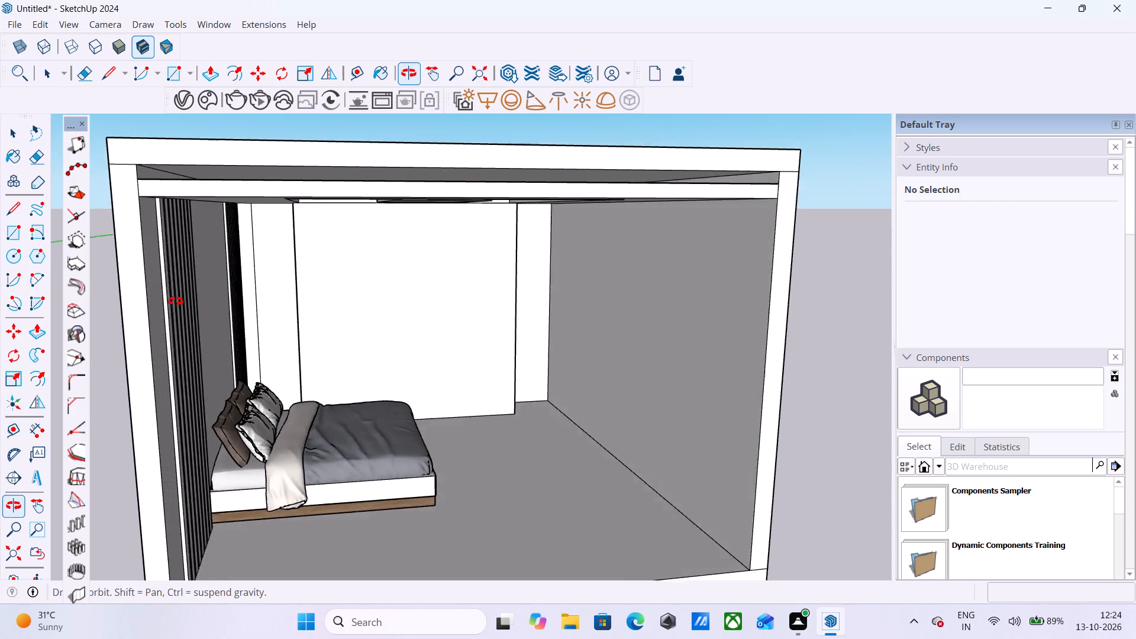
middle_drag(176, 301, 217, 288)
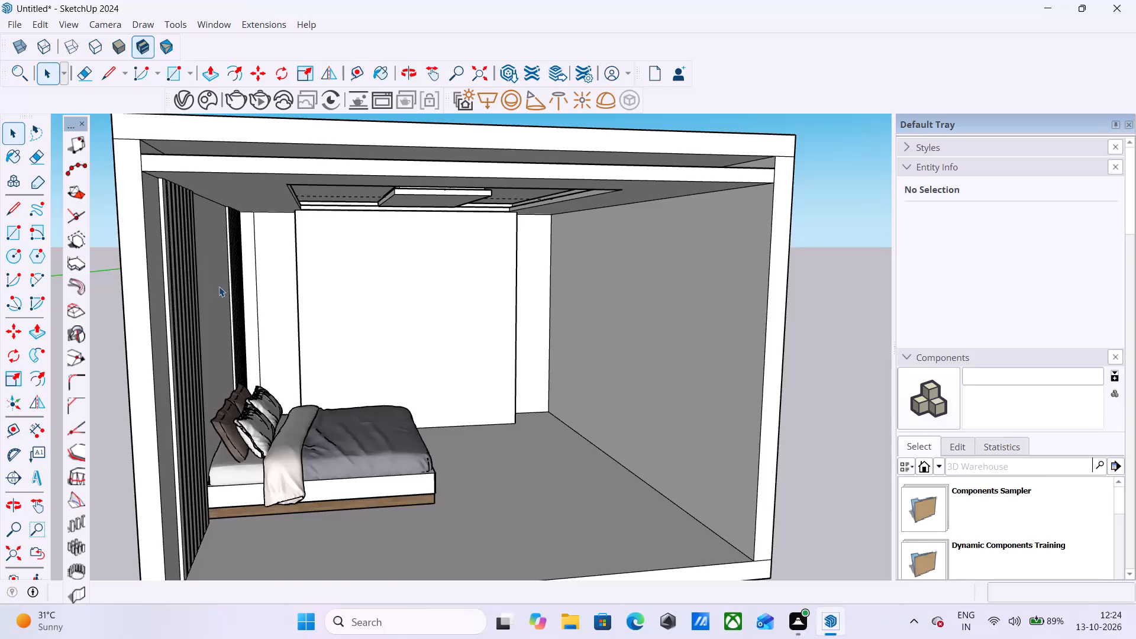
Push the front face of the projecting wall block back toward the wall by 1'.
key(p)
click(363, 274)
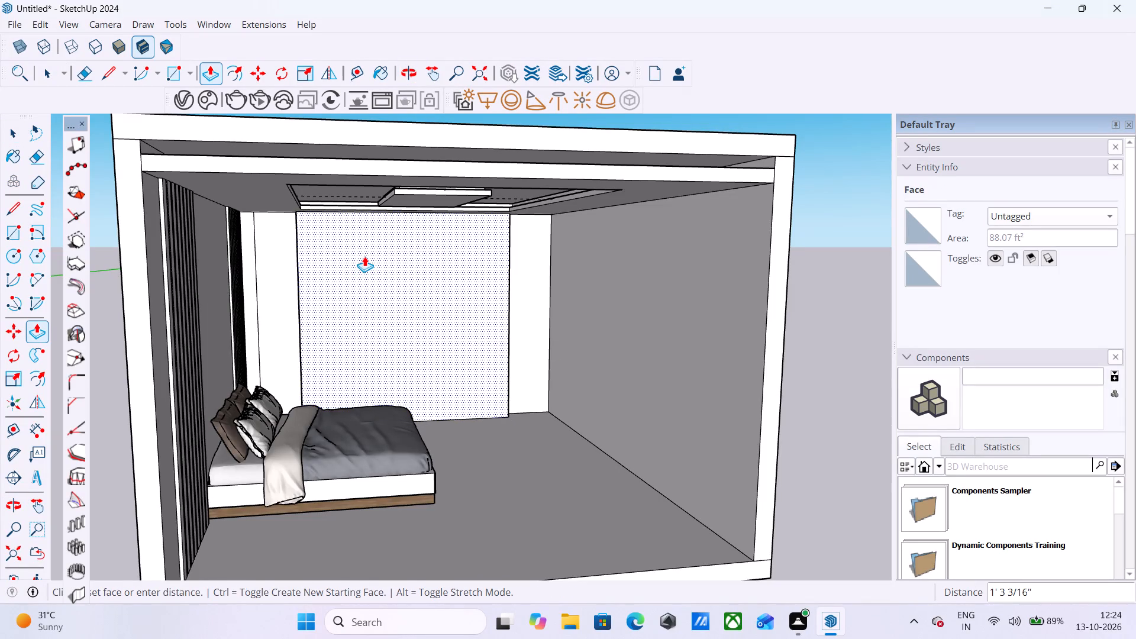
text(1.)
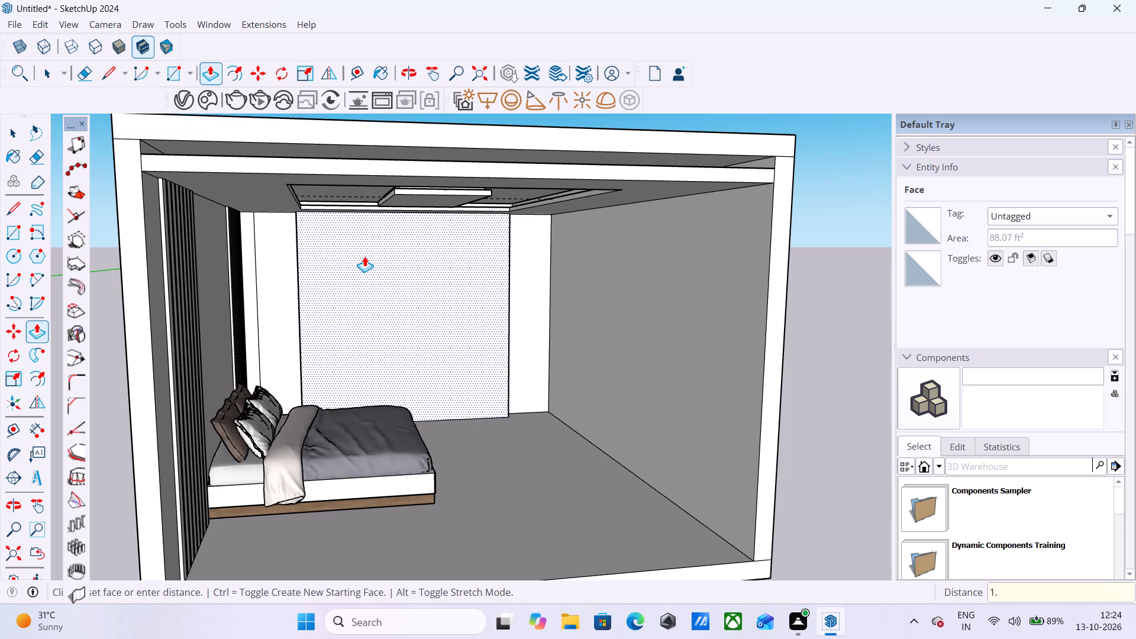
key(BackSpace)
key(apostrophe)
key(Return)
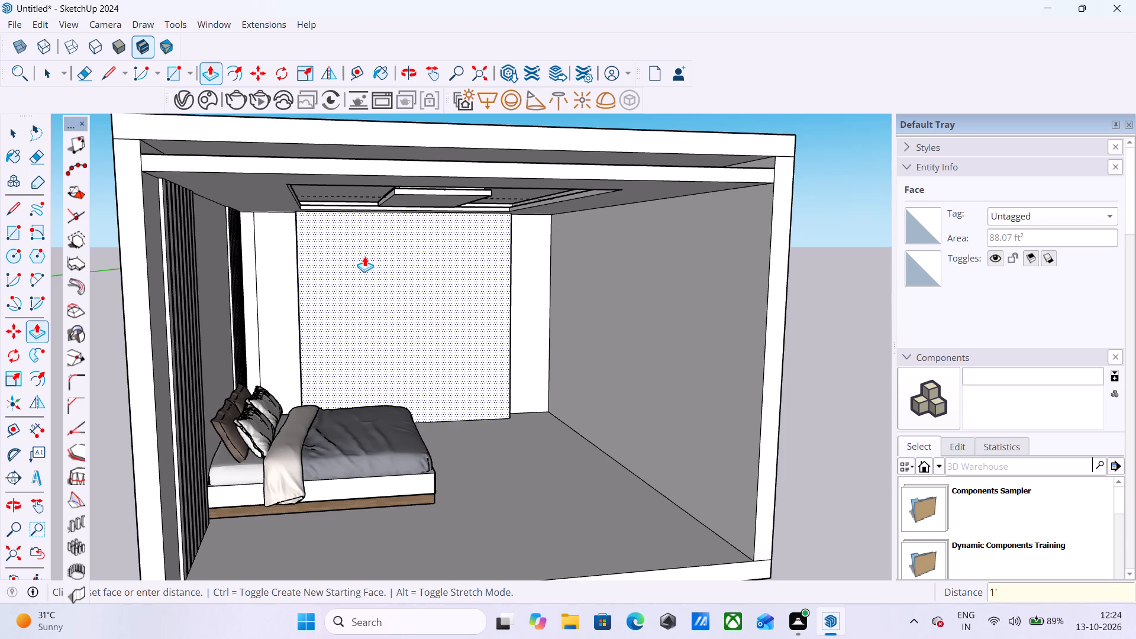
Examine the reduced projection of the wall block, especially the gap beside it at the corner away from the bed.
scroll(450, 270, up, 4)
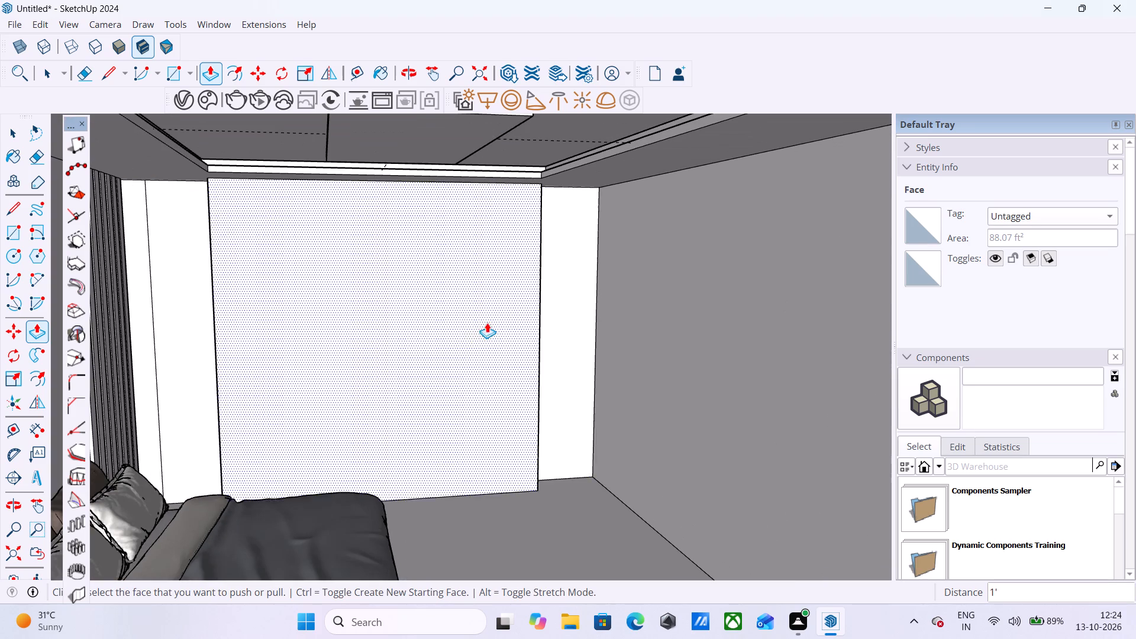
middle_drag(480, 326, 374, 257)
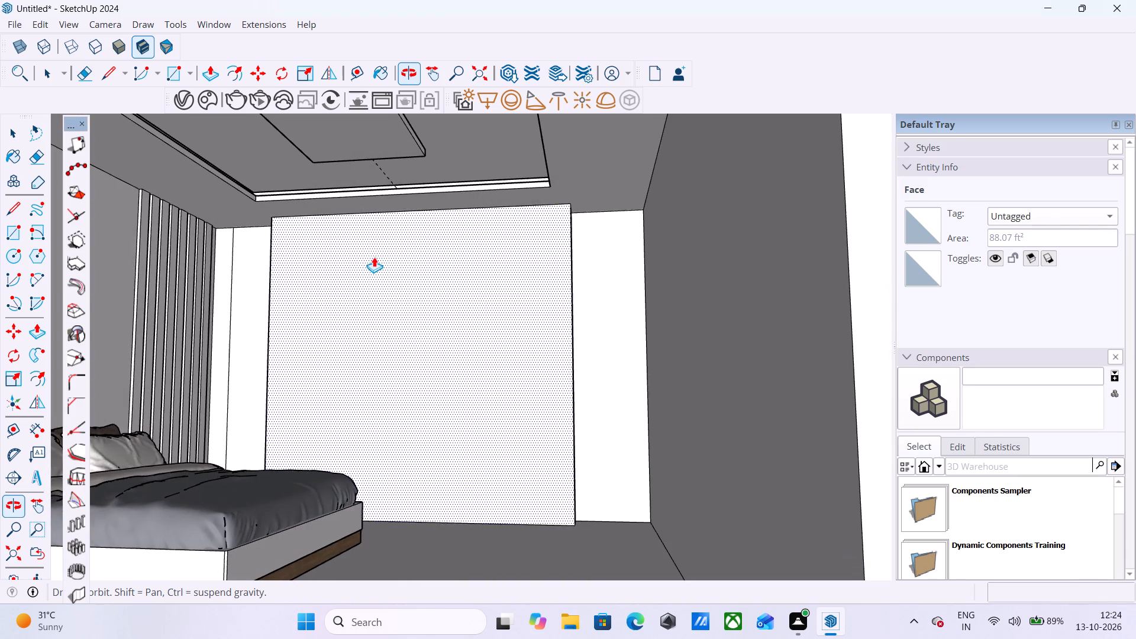
key(space)
scroll(525, 267, up, 5)
scroll(608, 262, up, 2)
middle_click(608, 262)
middle_drag(608, 262, 509, 319)
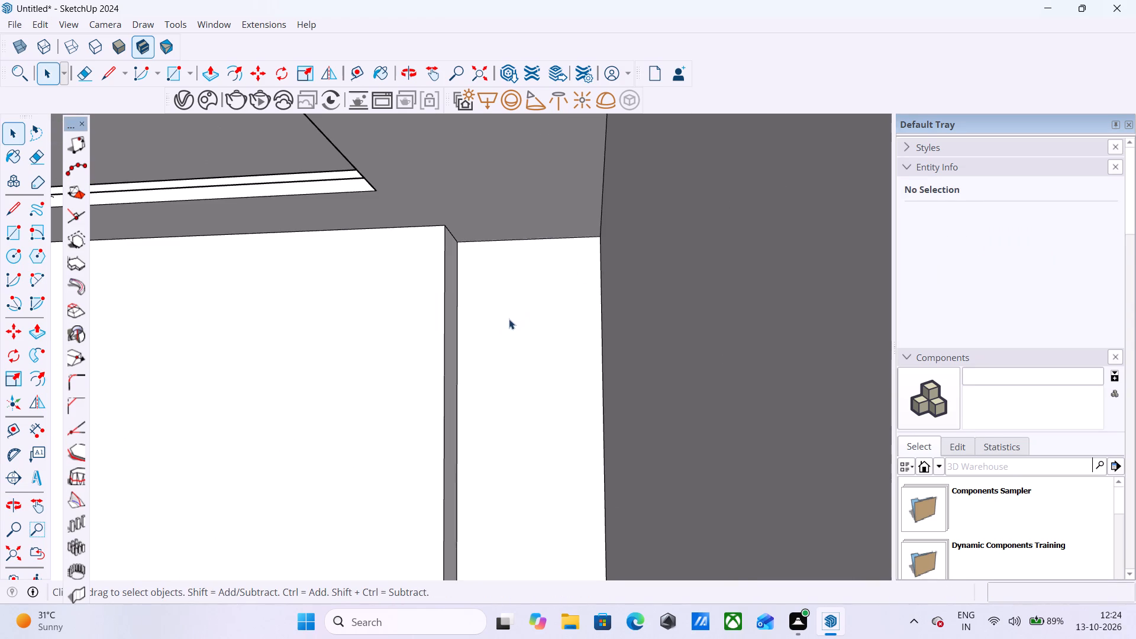
middle_drag(509, 319, 502, 320)
scroll(505, 307, up, 1)
middle_click(514, 303)
middle_click(514, 303)
scroll(551, 263, down, 20)
scroll(551, 263, down, 1)
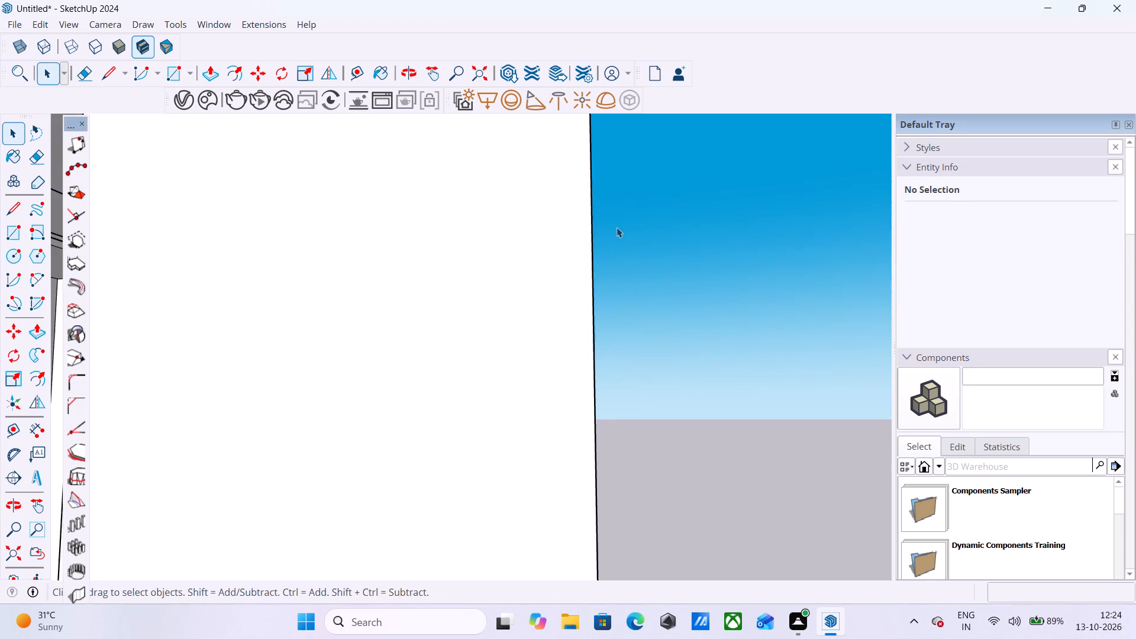
scroll(617, 227, down, 11)
scroll(317, 309, up, 11)
middle_drag(363, 325, 401, 395)
Draw a horizontal line about 1' 9 5/8" across the narrow rectangle beside the block, roughly a third of the way up.
scroll(401, 318, down, 4)
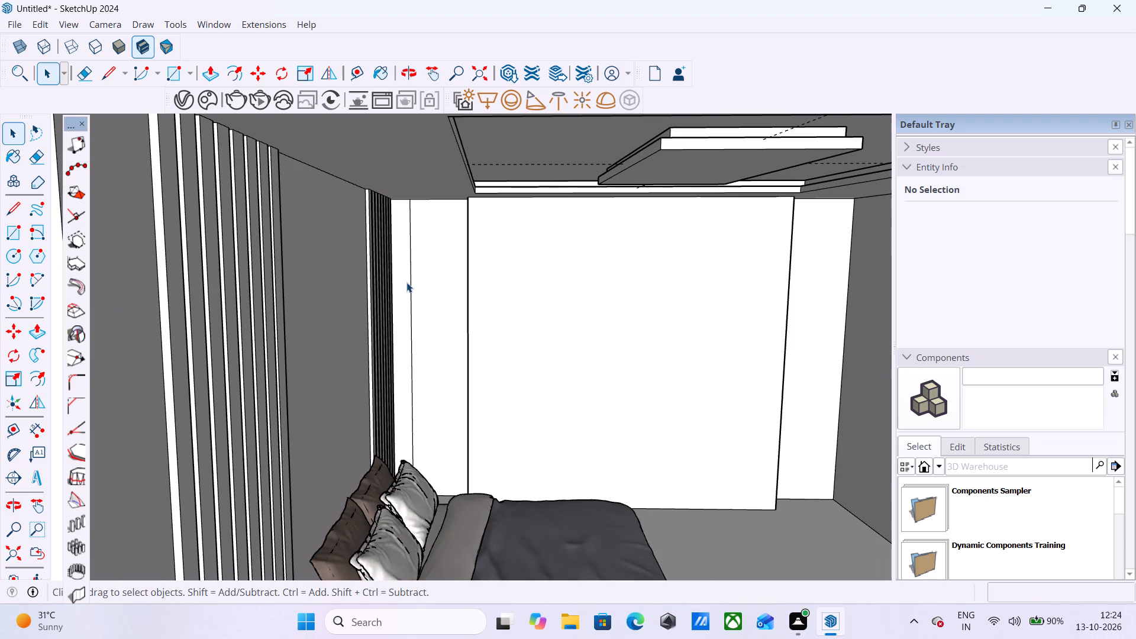
middle_drag(406, 283, 393, 303)
scroll(392, 306, up, 3)
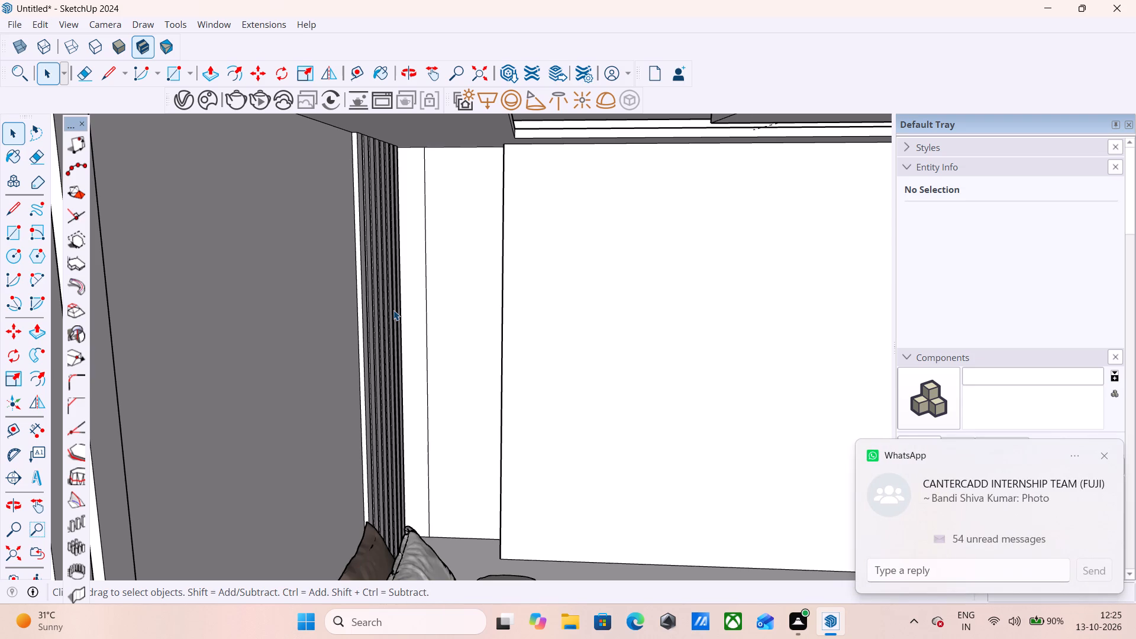
key(l)
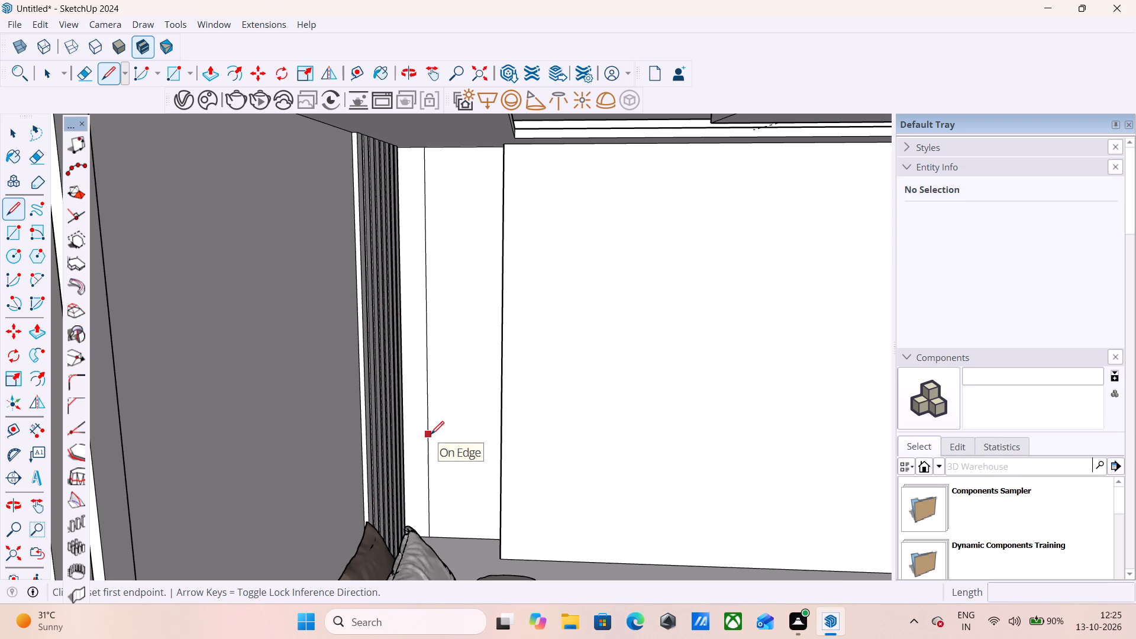
click(432, 401)
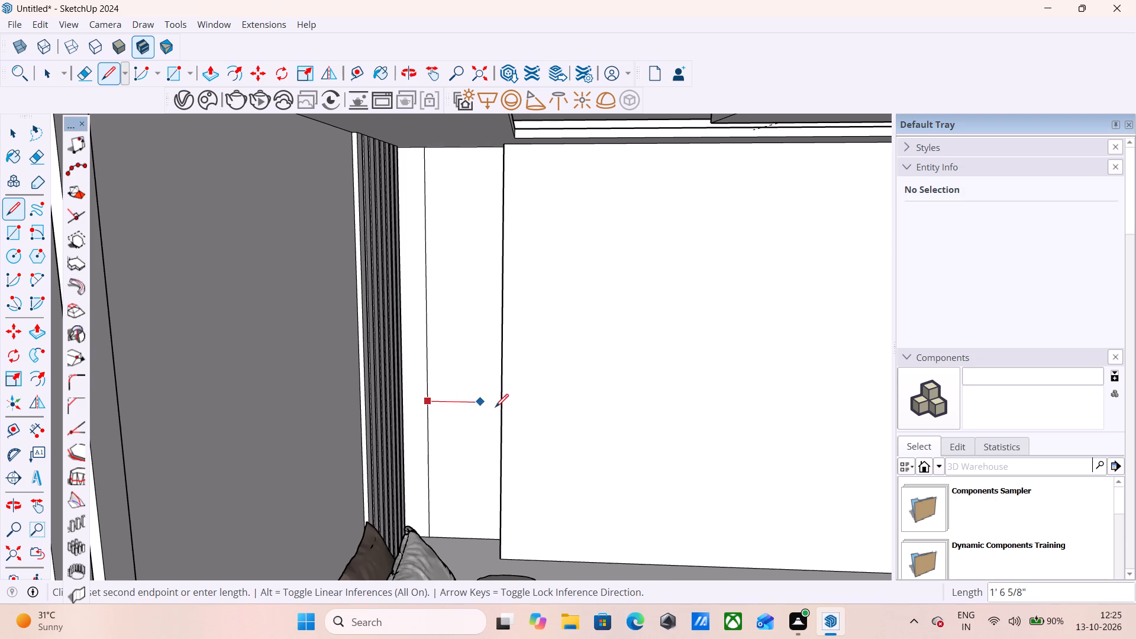
middle_drag(502, 405, 554, 409)
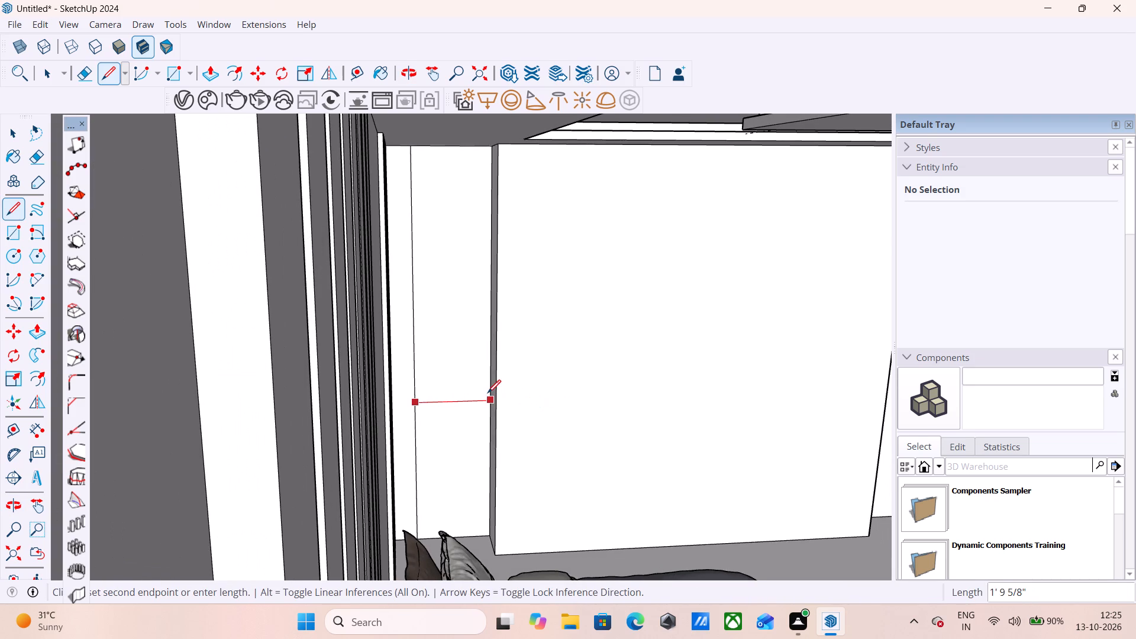
click(489, 398)
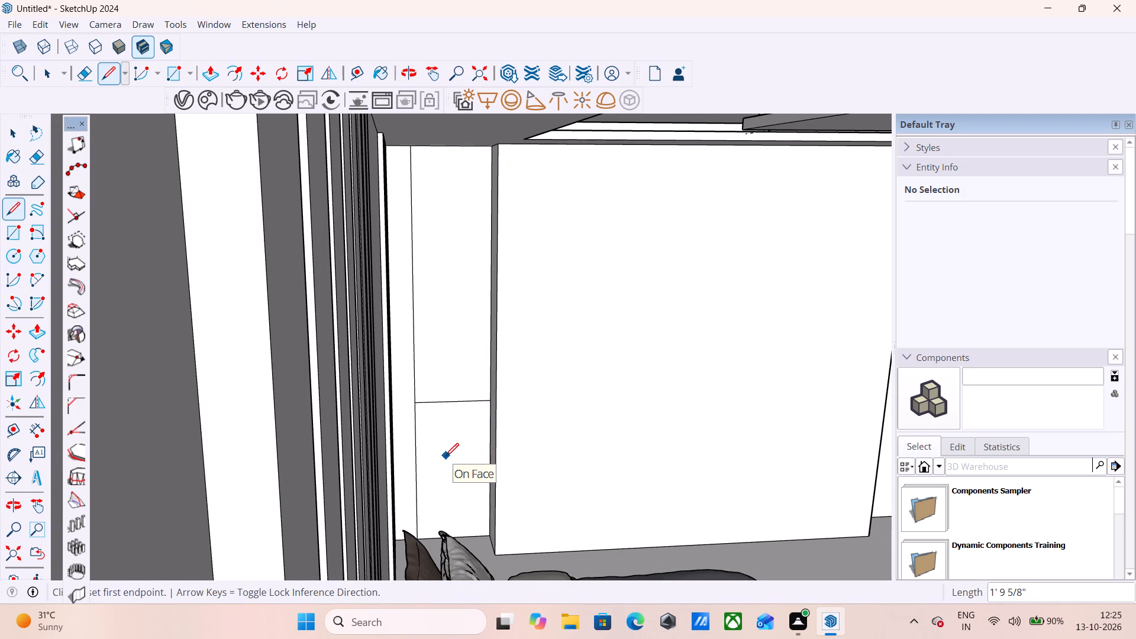
Pull the lower part of the narrow rectangle out 1', flush with the front of the projecting block.
key(p)
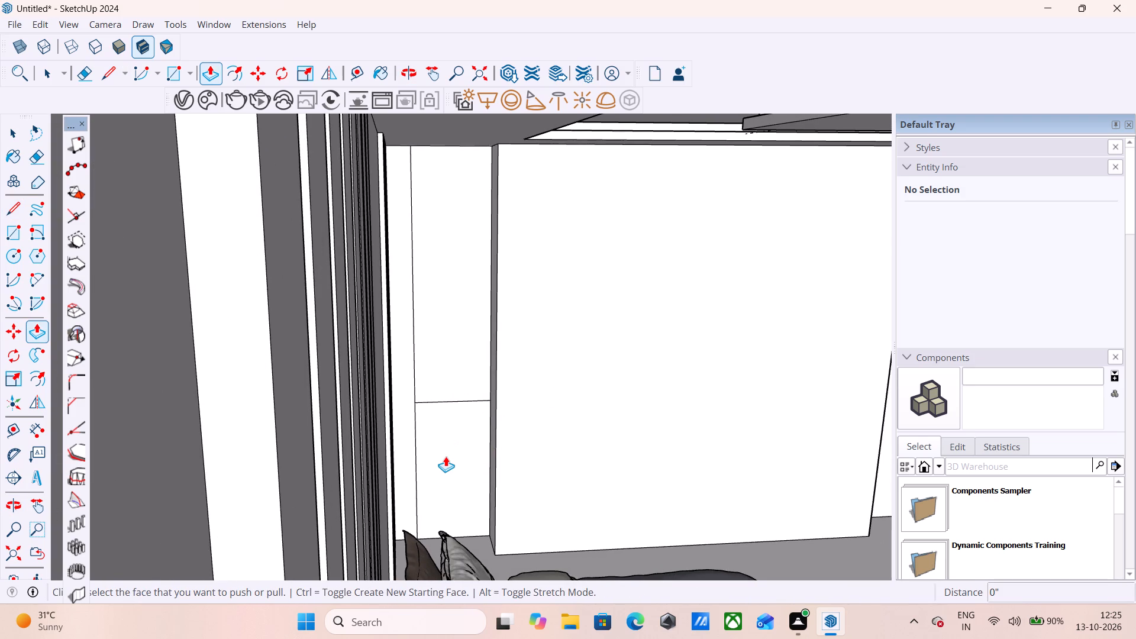
click(455, 440)
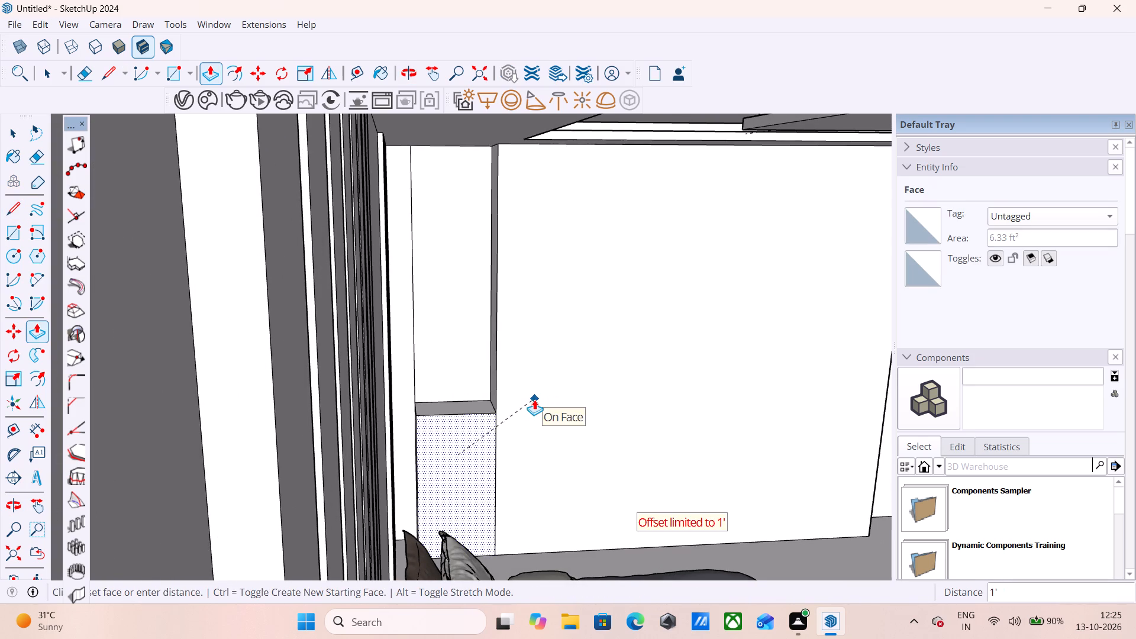
click(534, 399)
Offset the outline of the narrow rectangle's upper face inward by about 2".
scroll(334, 437, down, 1)
middle_drag(382, 440, 308, 444)
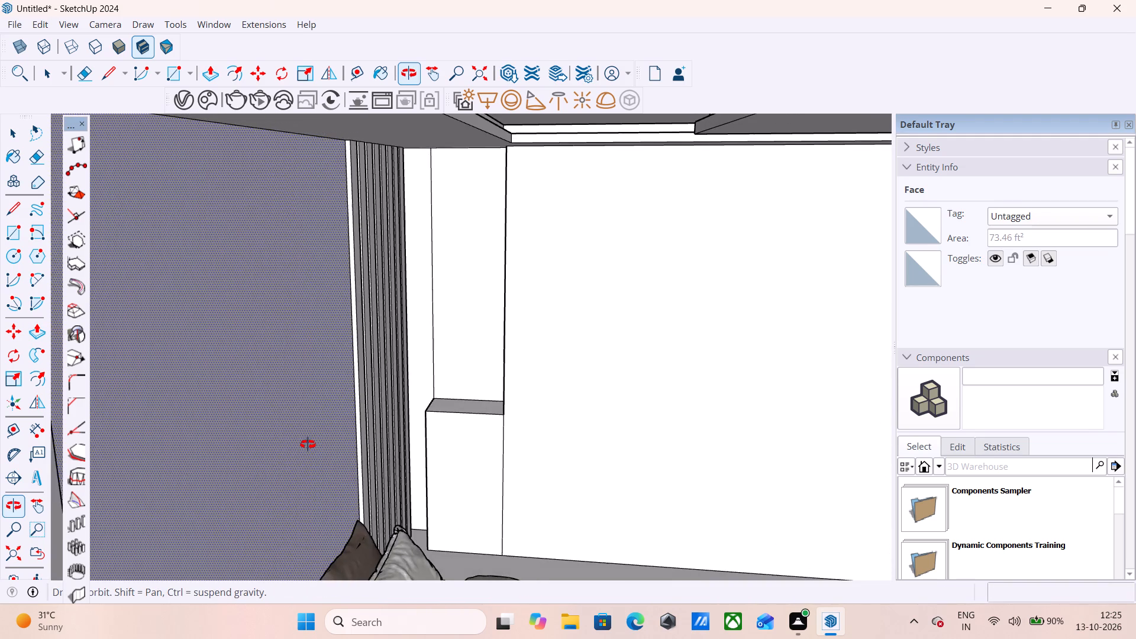
middle_drag(308, 444, 331, 422)
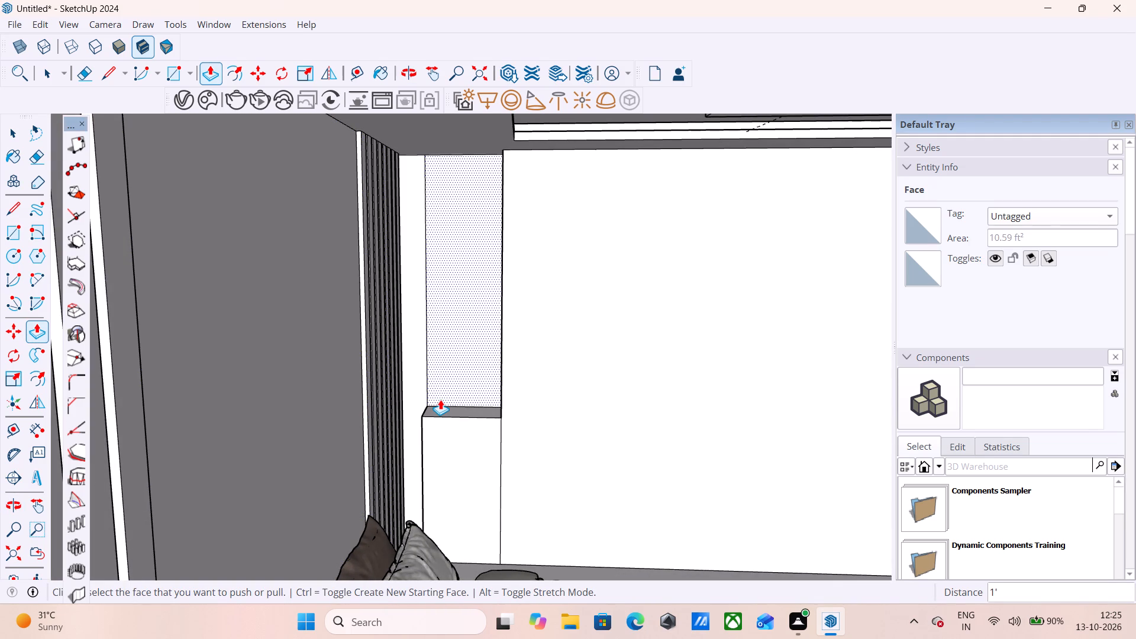
key(f)
click(432, 351)
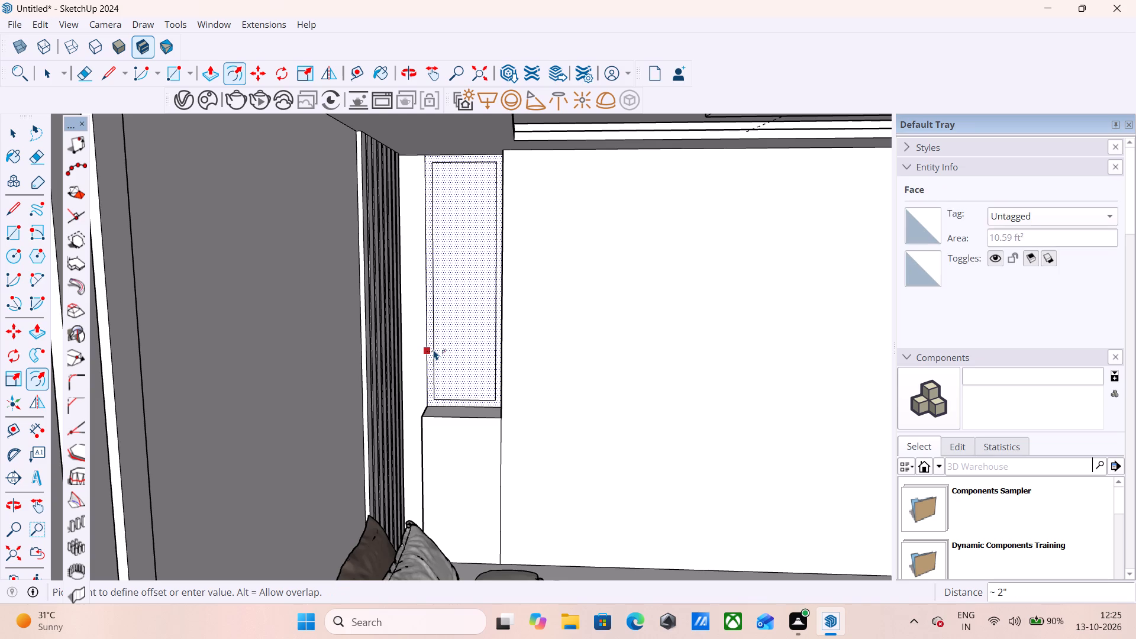
click(434, 350)
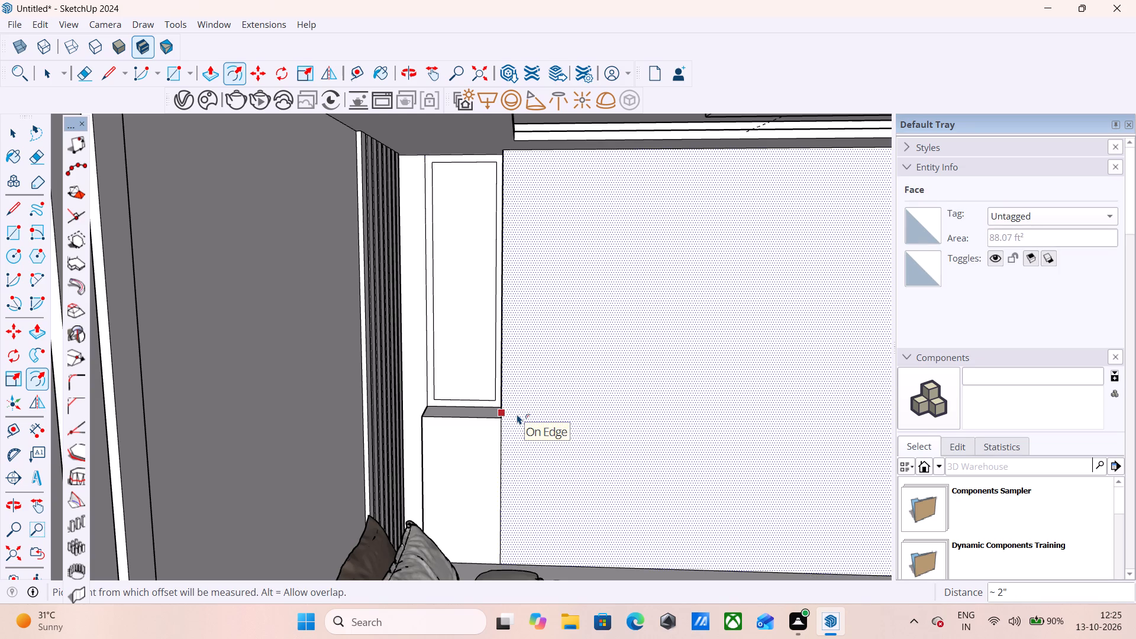
Pull the narrow border around the upper rectangle out 1', flush with the front of the projecting block, forming a recessed niche.
key(p)
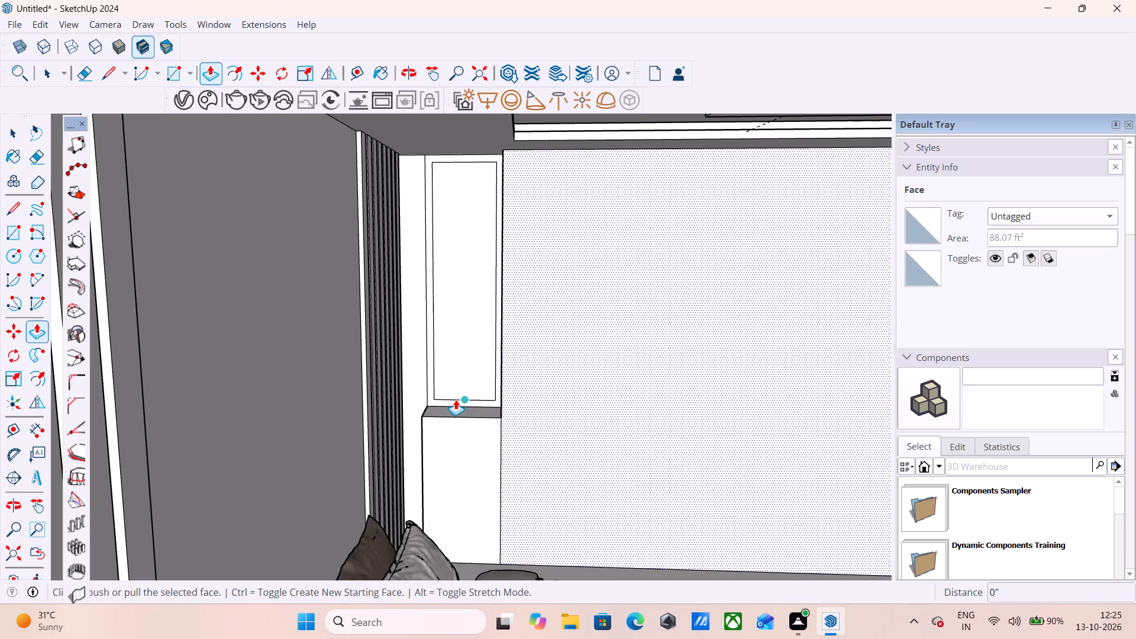
scroll(456, 399, up, 11)
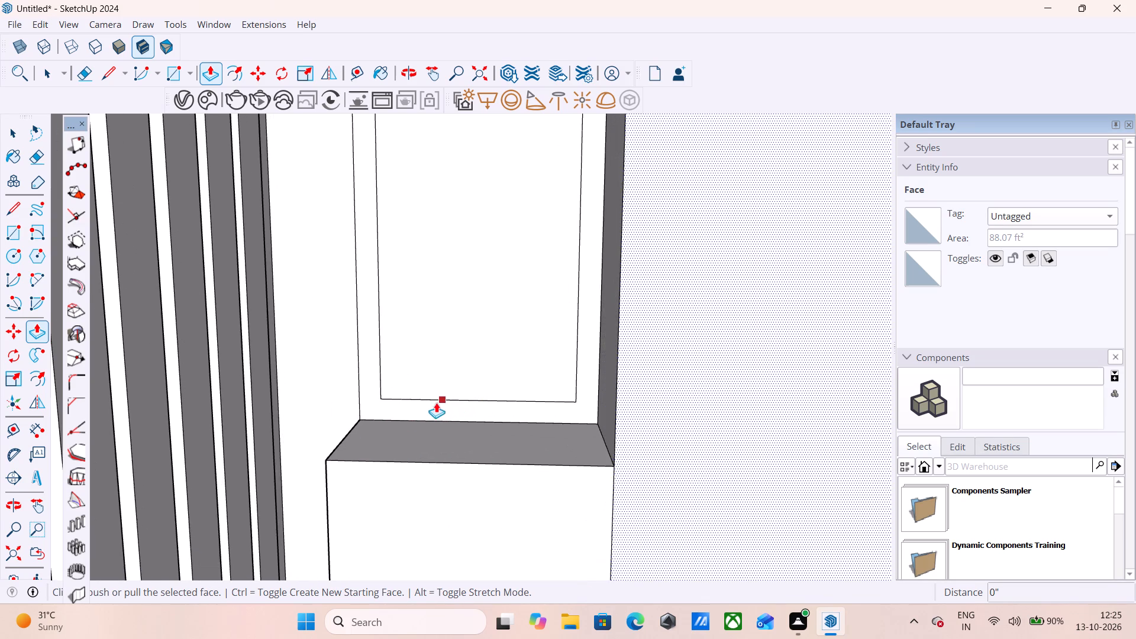
middle_drag(436, 402, 490, 467)
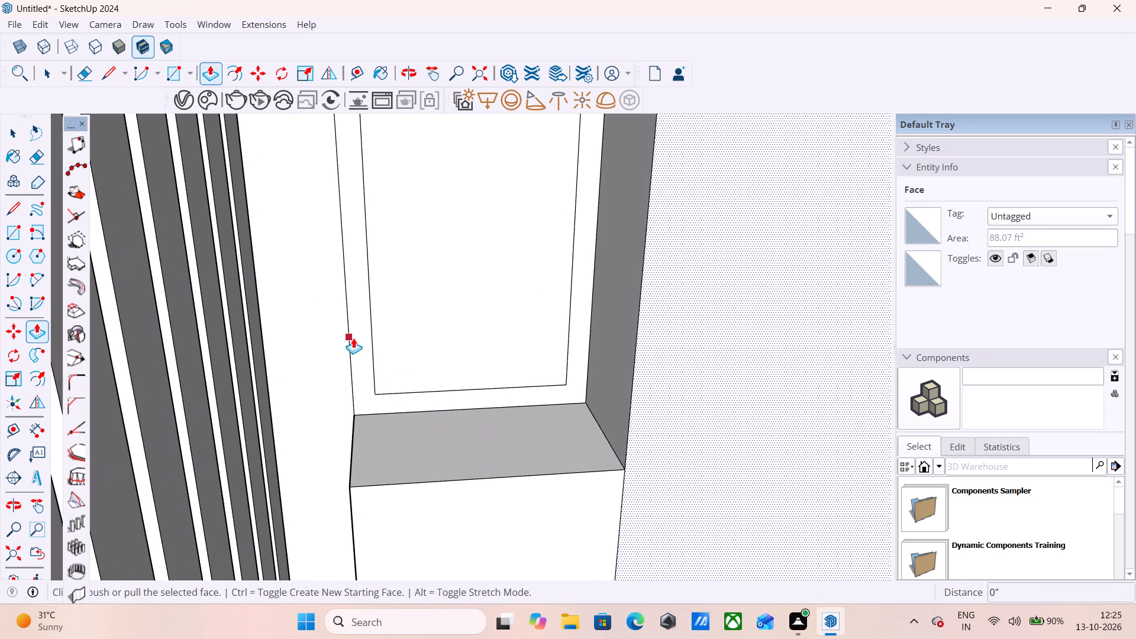
key(space)
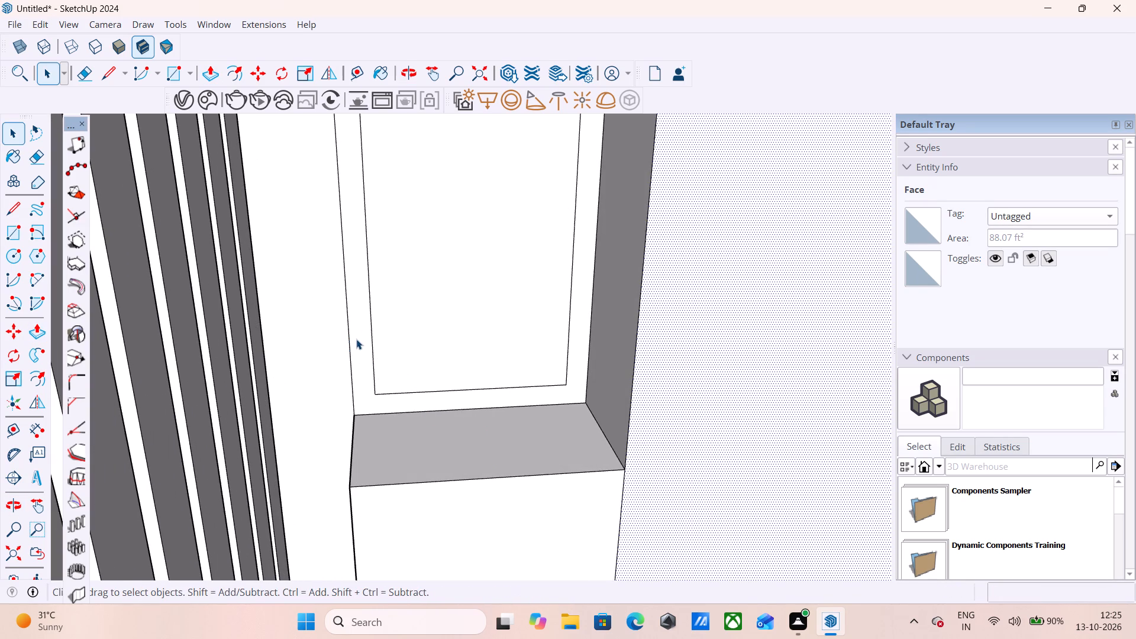
key(p)
click(360, 309)
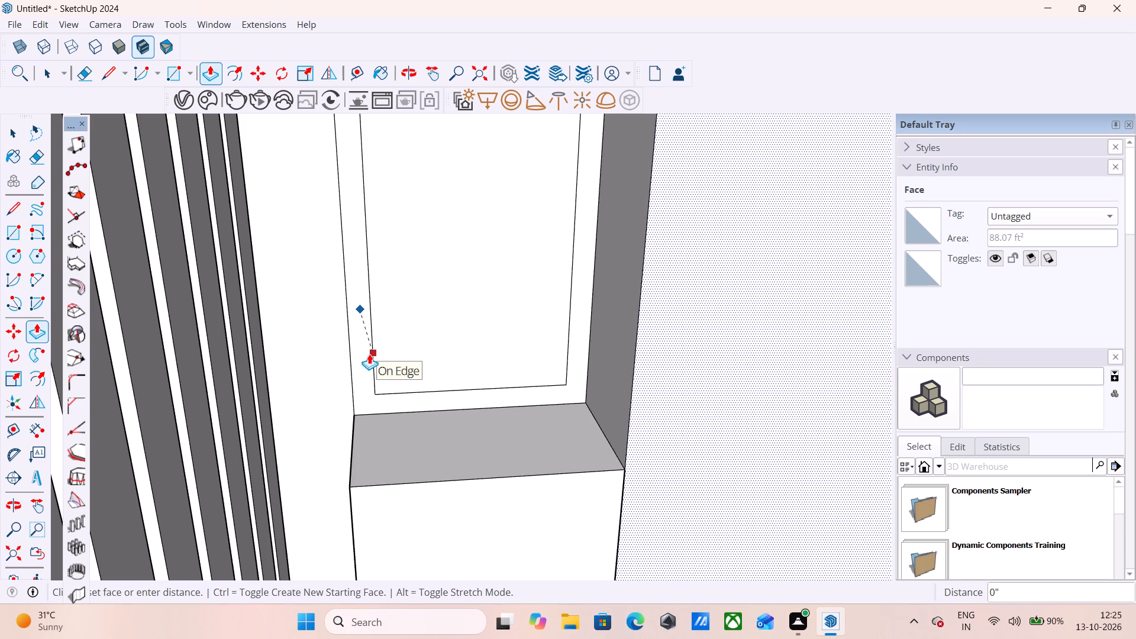
key(Escape)
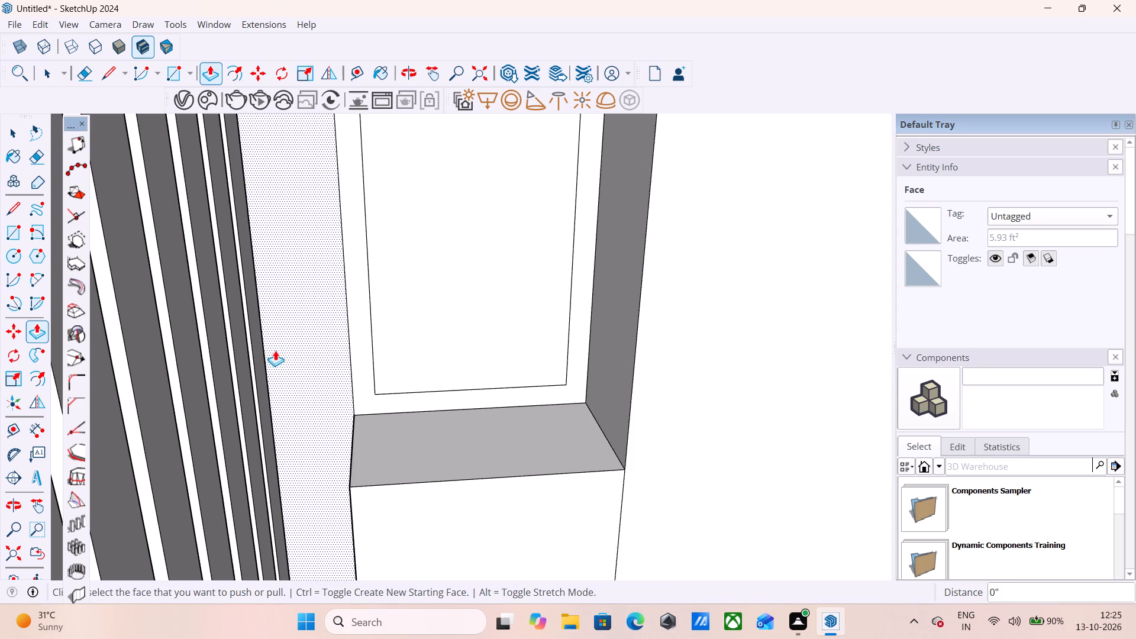
click(354, 363)
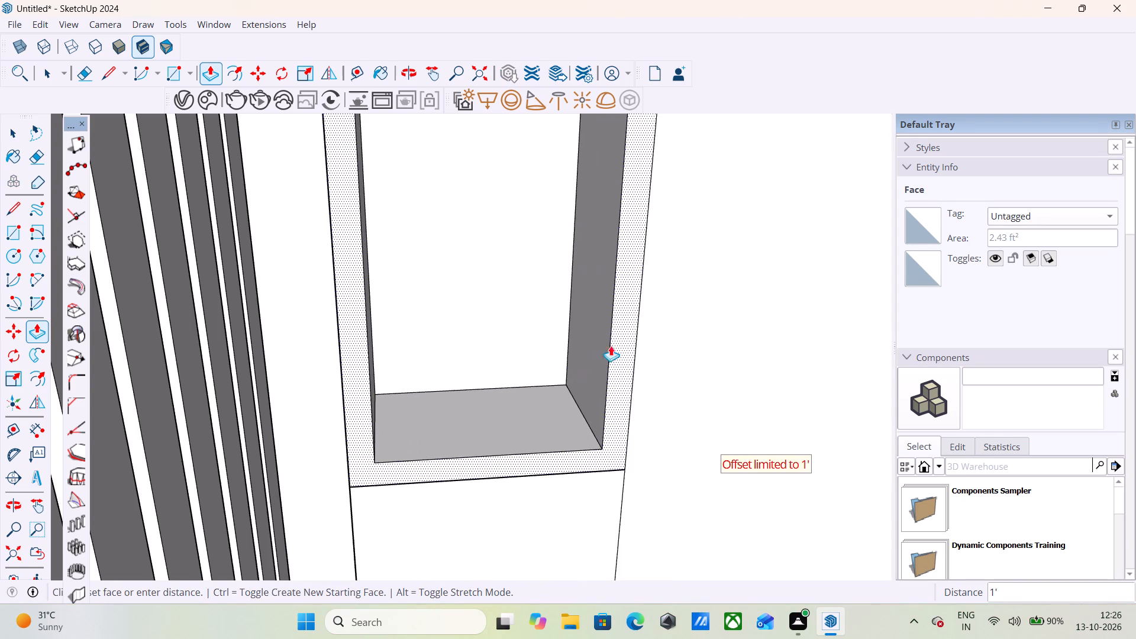
click(650, 340)
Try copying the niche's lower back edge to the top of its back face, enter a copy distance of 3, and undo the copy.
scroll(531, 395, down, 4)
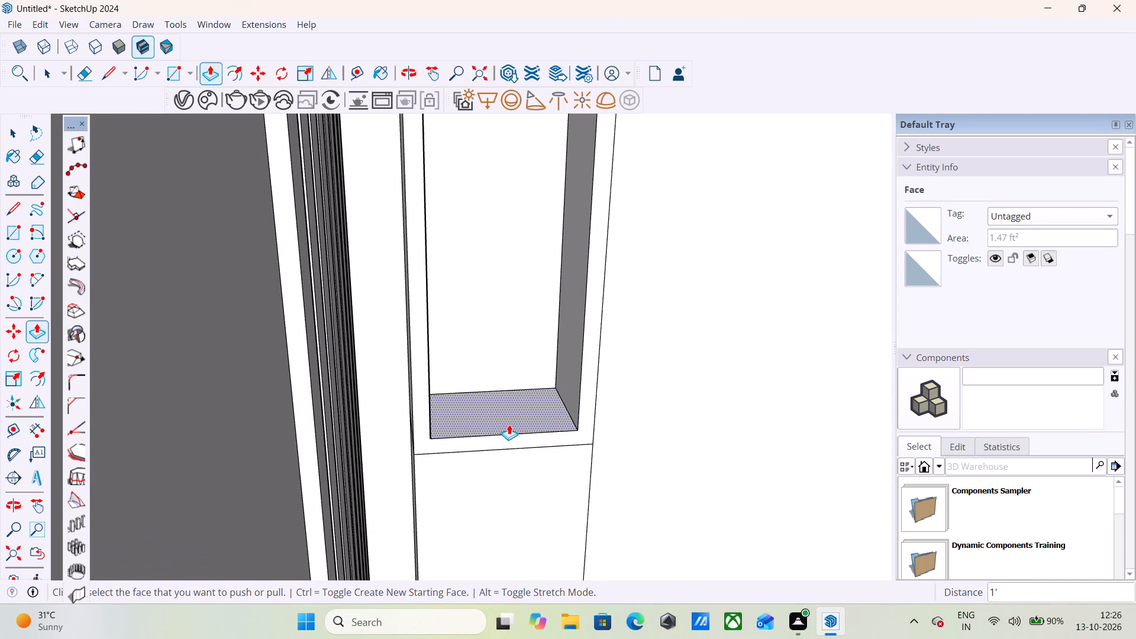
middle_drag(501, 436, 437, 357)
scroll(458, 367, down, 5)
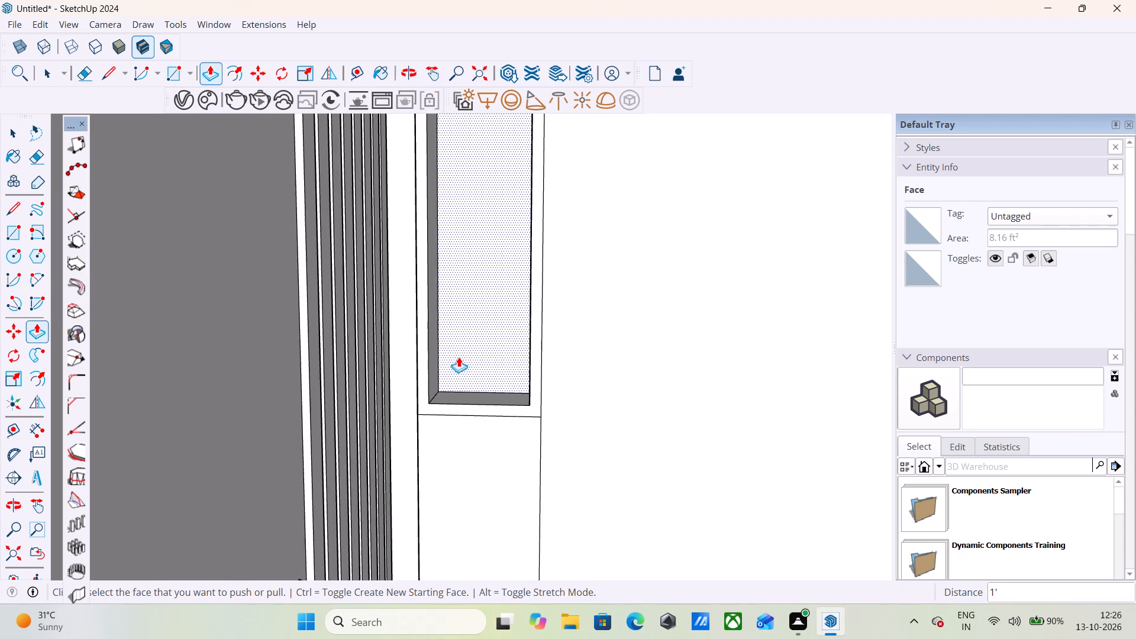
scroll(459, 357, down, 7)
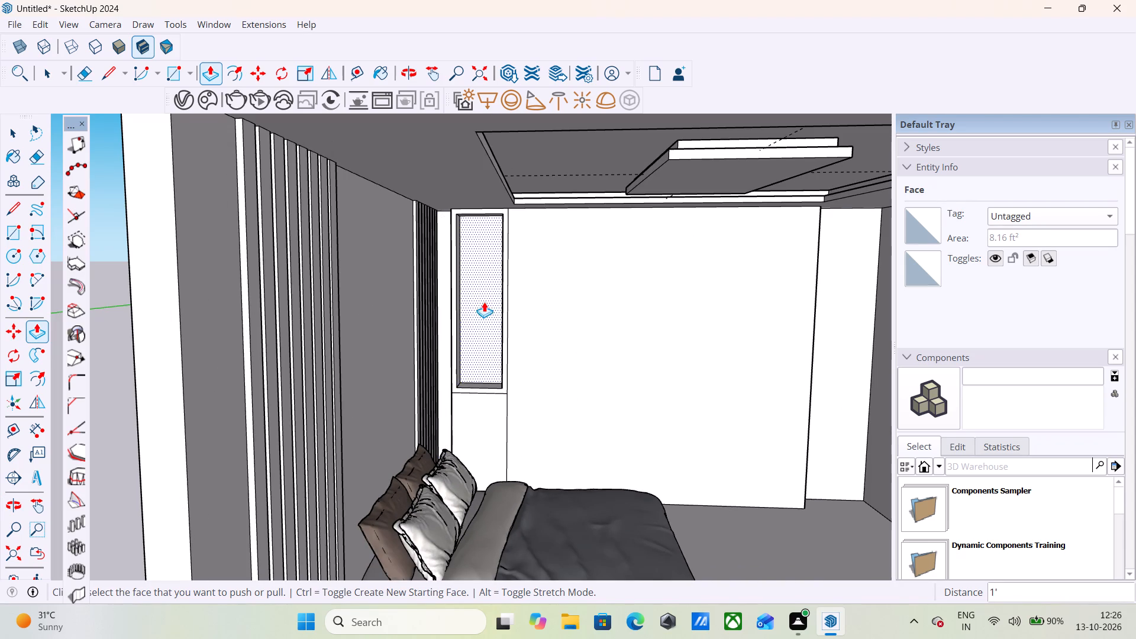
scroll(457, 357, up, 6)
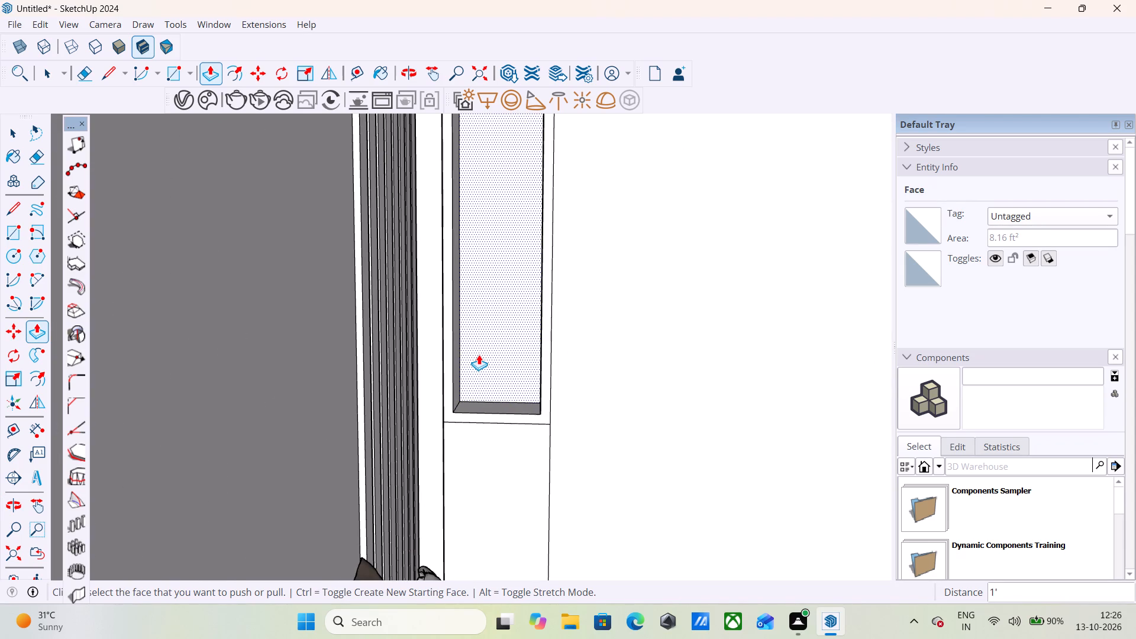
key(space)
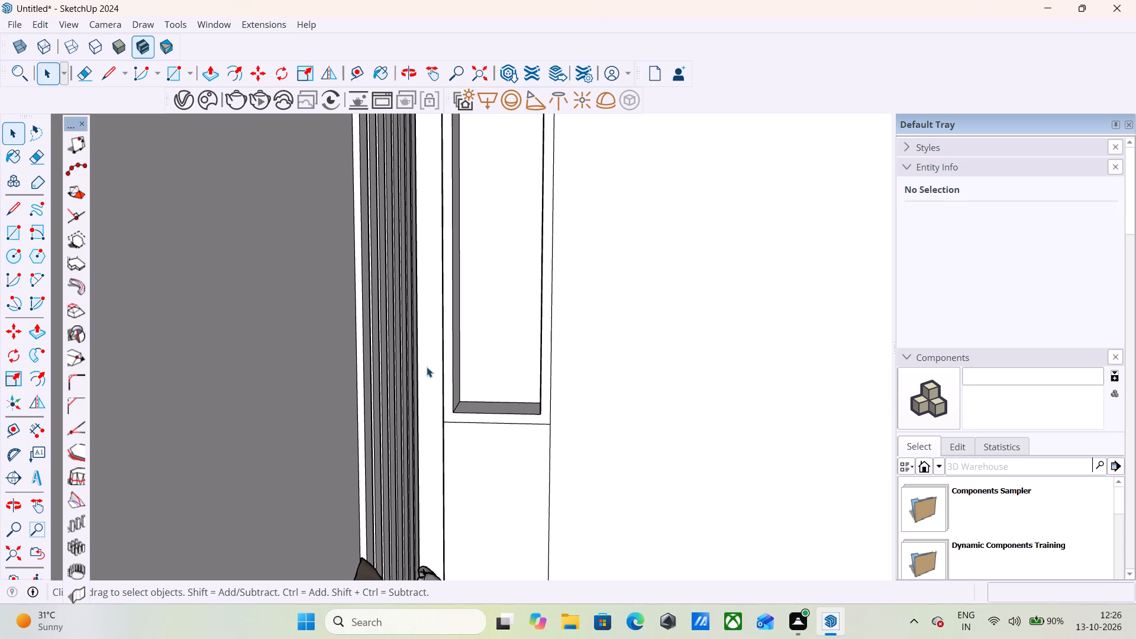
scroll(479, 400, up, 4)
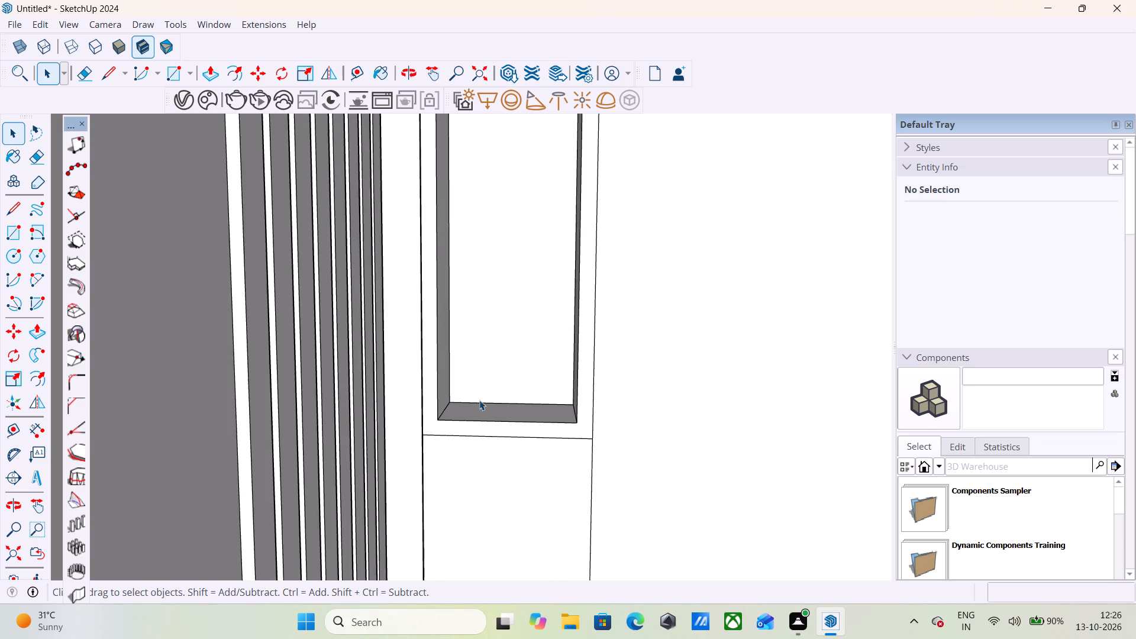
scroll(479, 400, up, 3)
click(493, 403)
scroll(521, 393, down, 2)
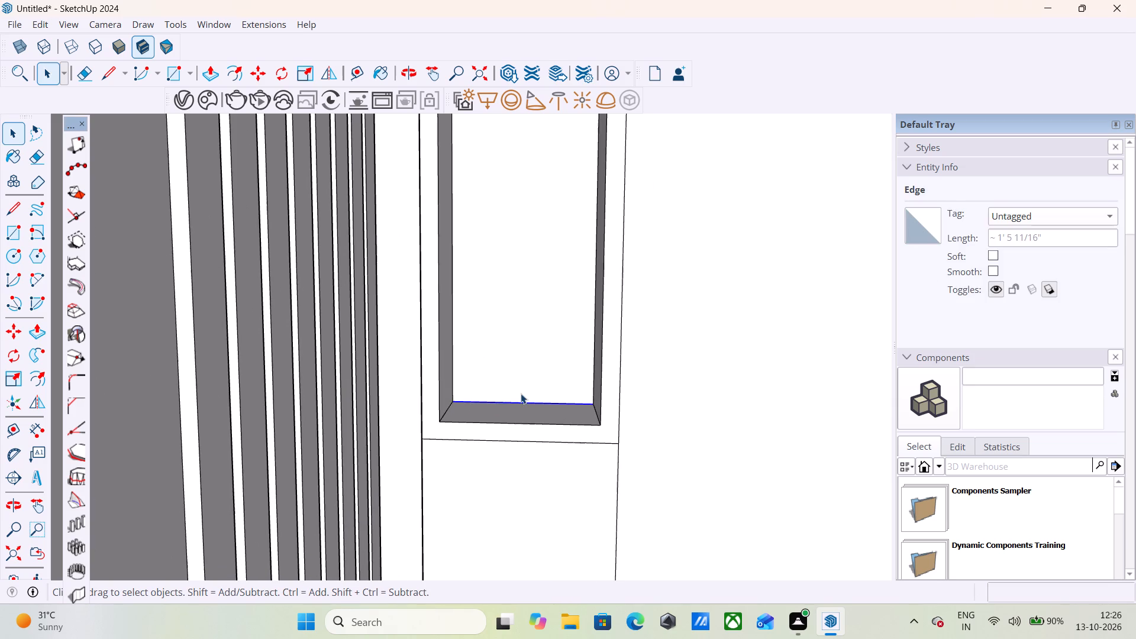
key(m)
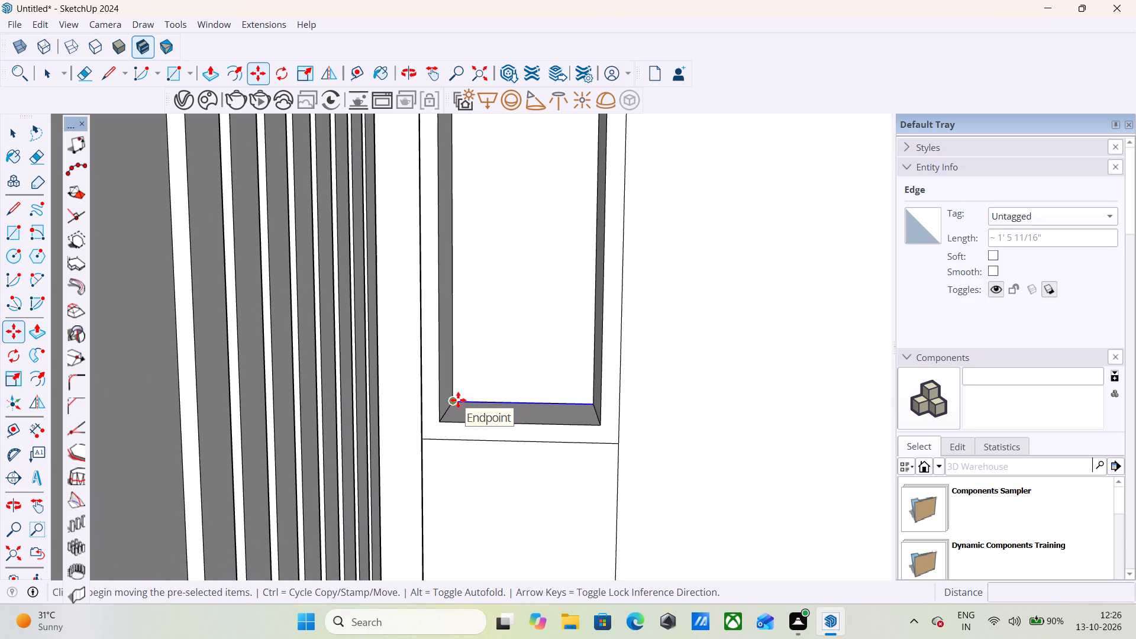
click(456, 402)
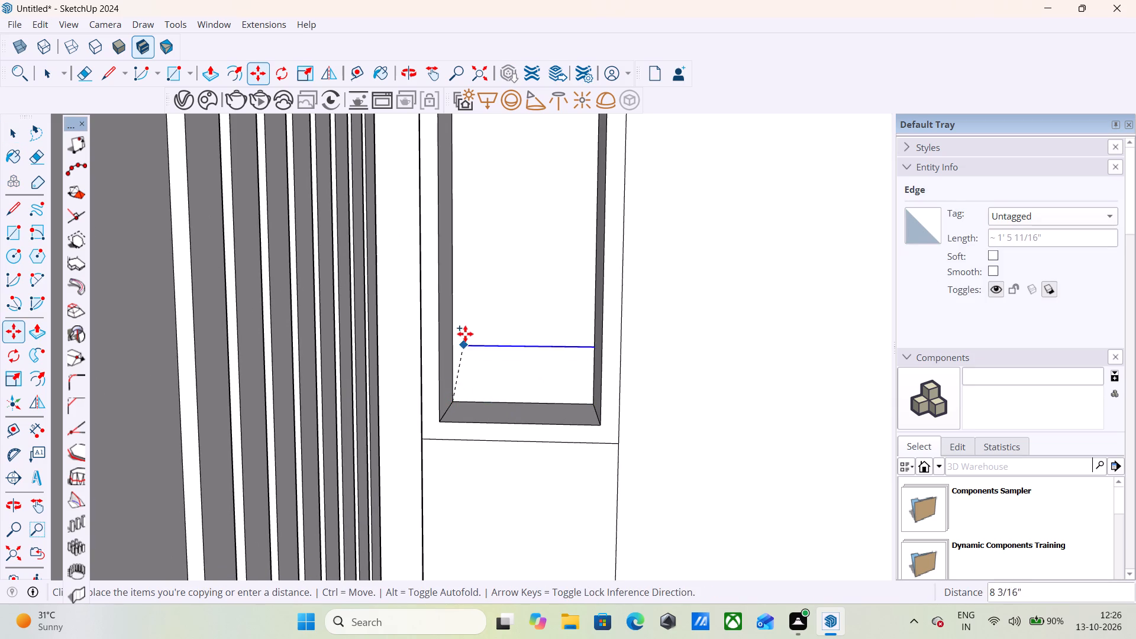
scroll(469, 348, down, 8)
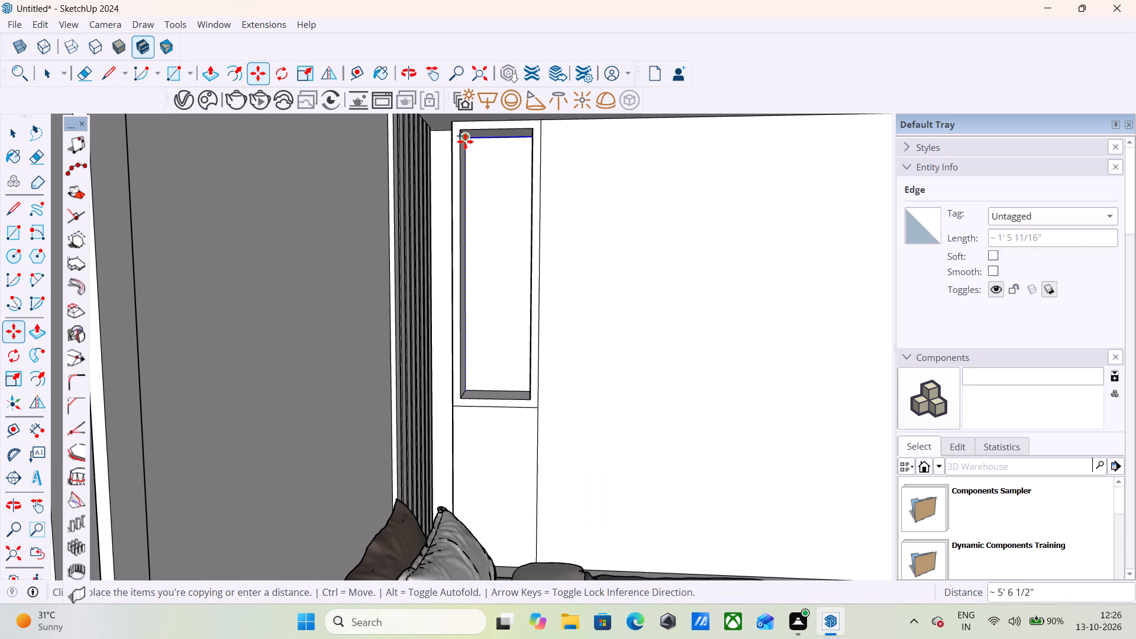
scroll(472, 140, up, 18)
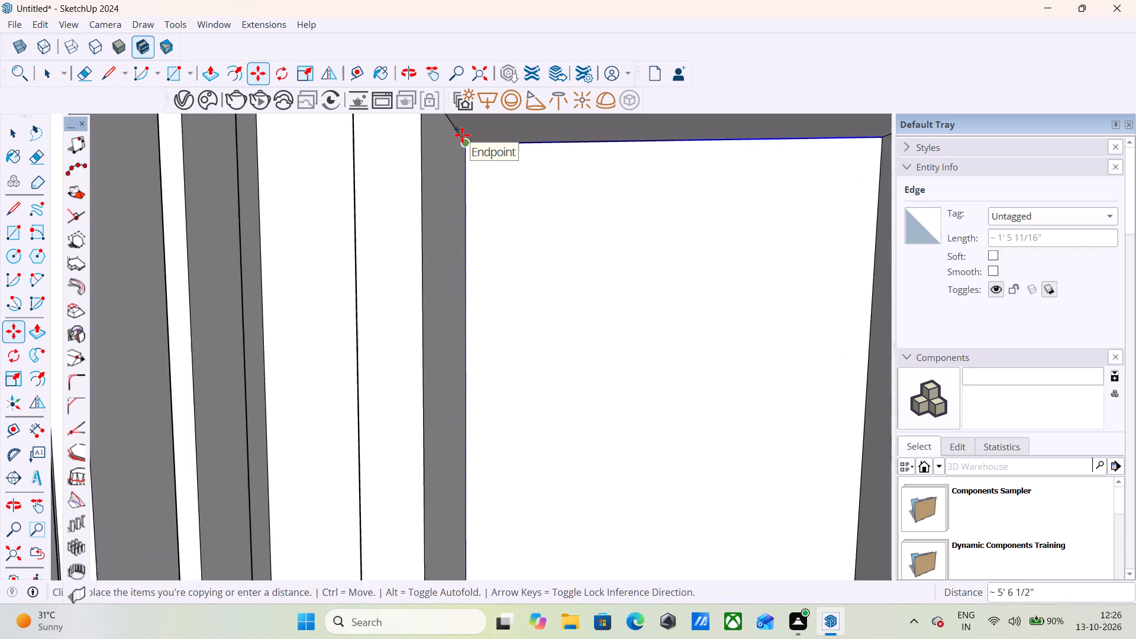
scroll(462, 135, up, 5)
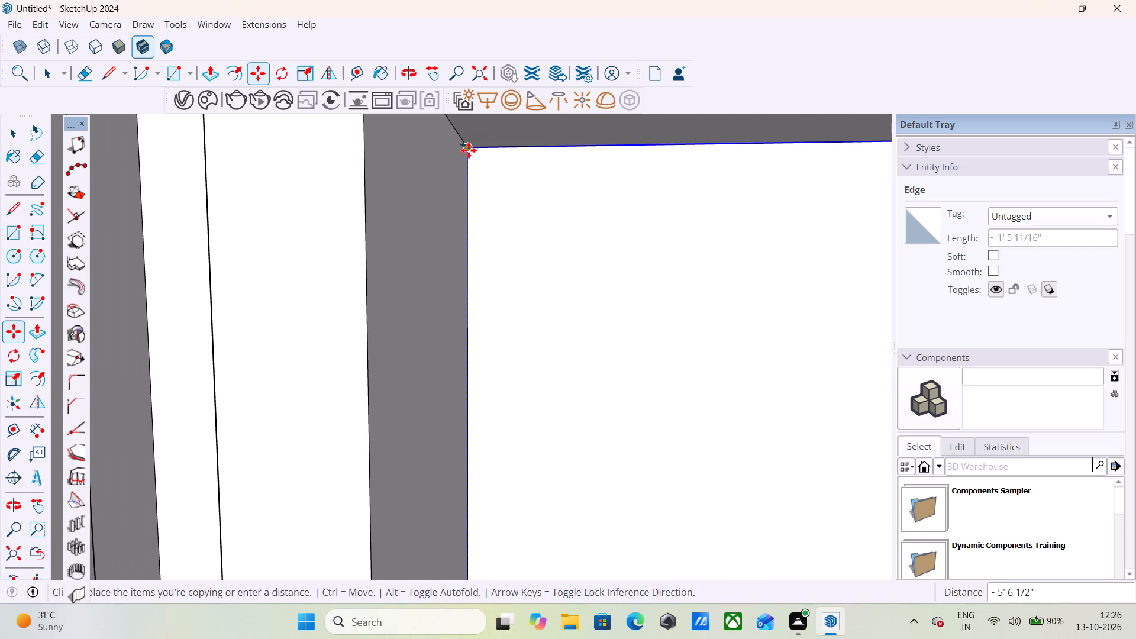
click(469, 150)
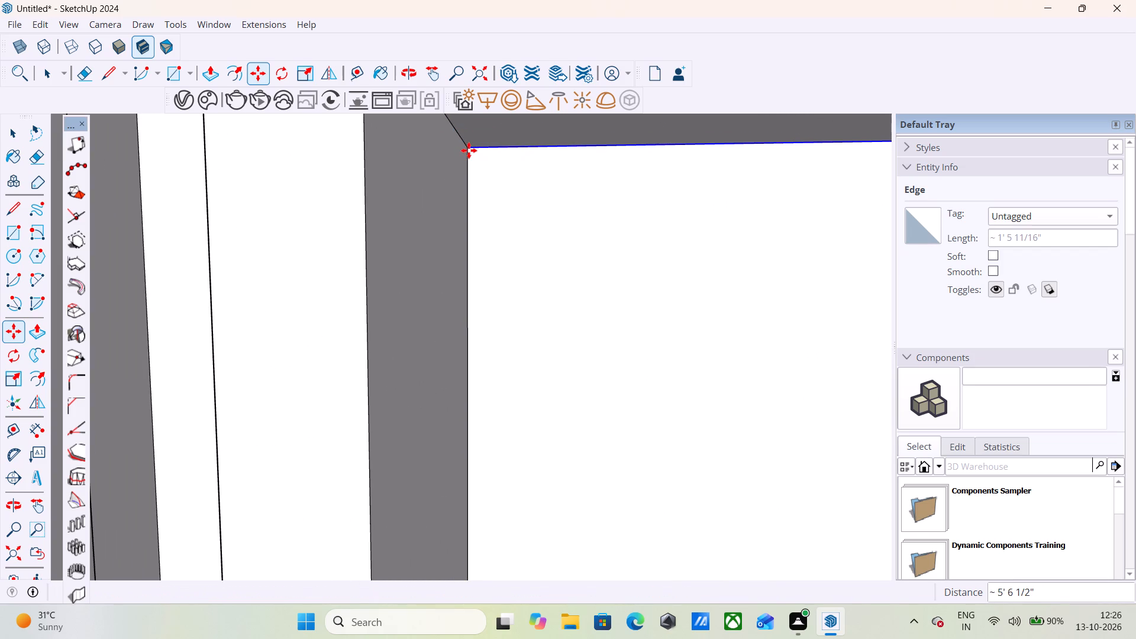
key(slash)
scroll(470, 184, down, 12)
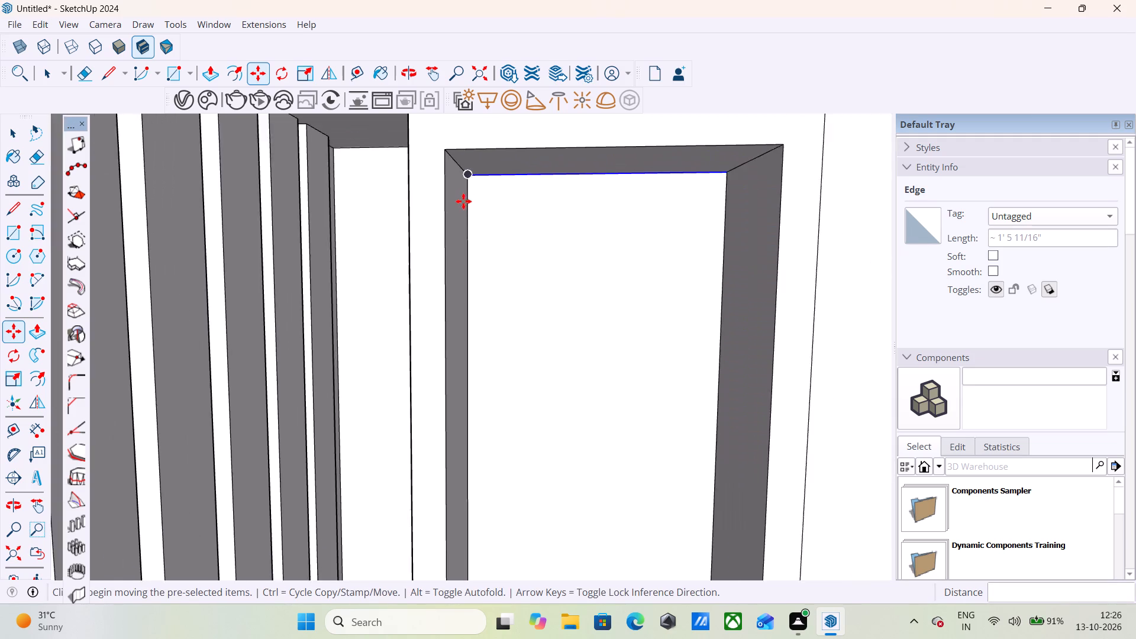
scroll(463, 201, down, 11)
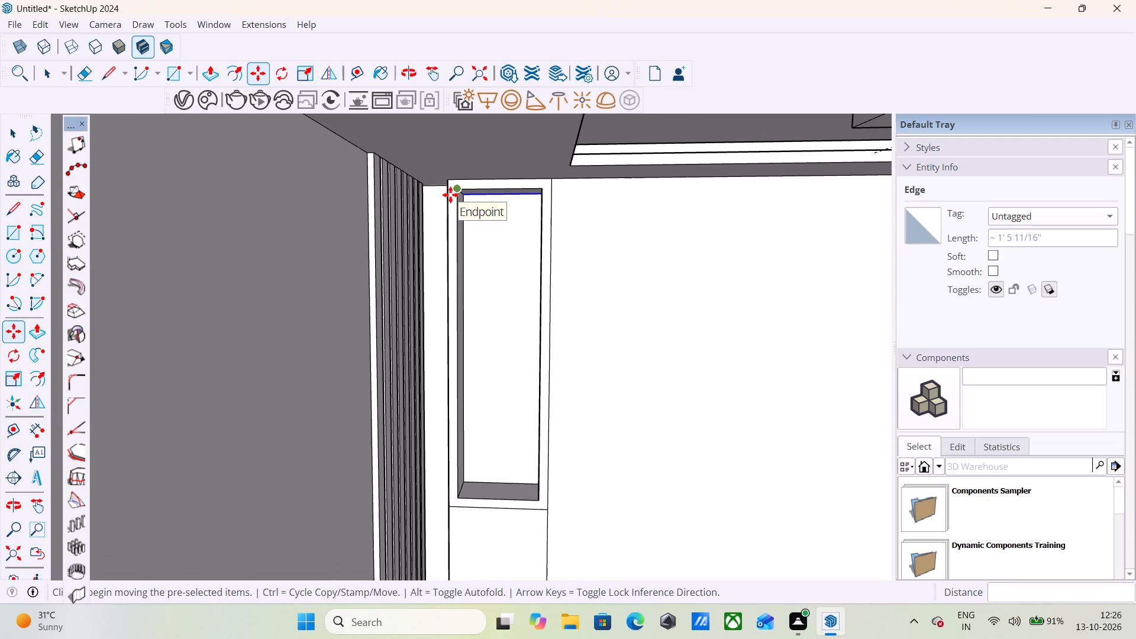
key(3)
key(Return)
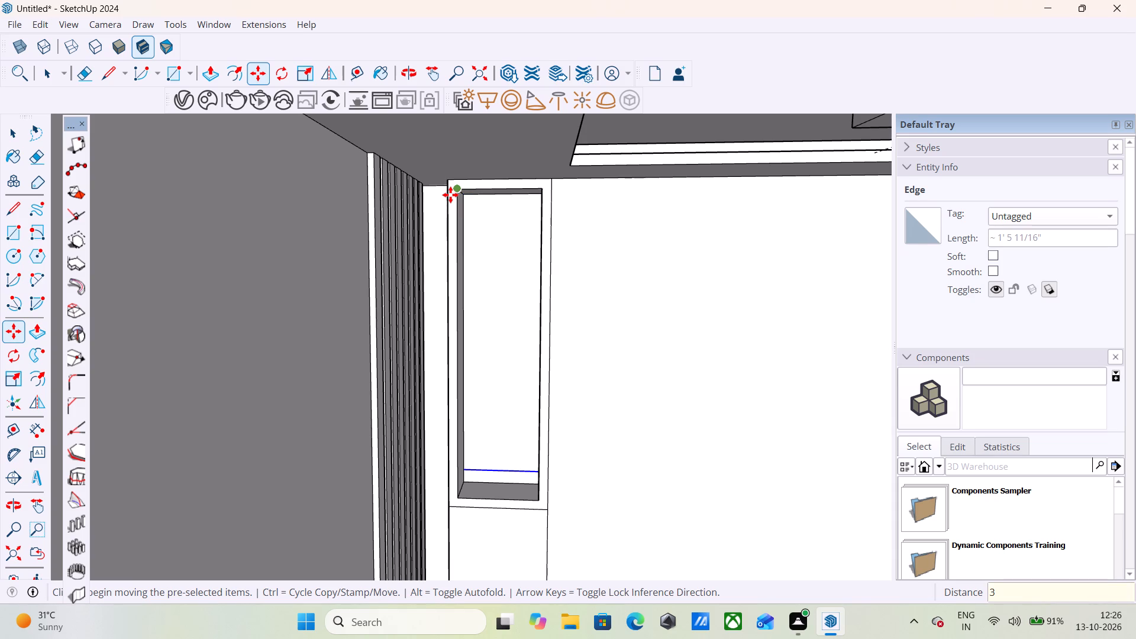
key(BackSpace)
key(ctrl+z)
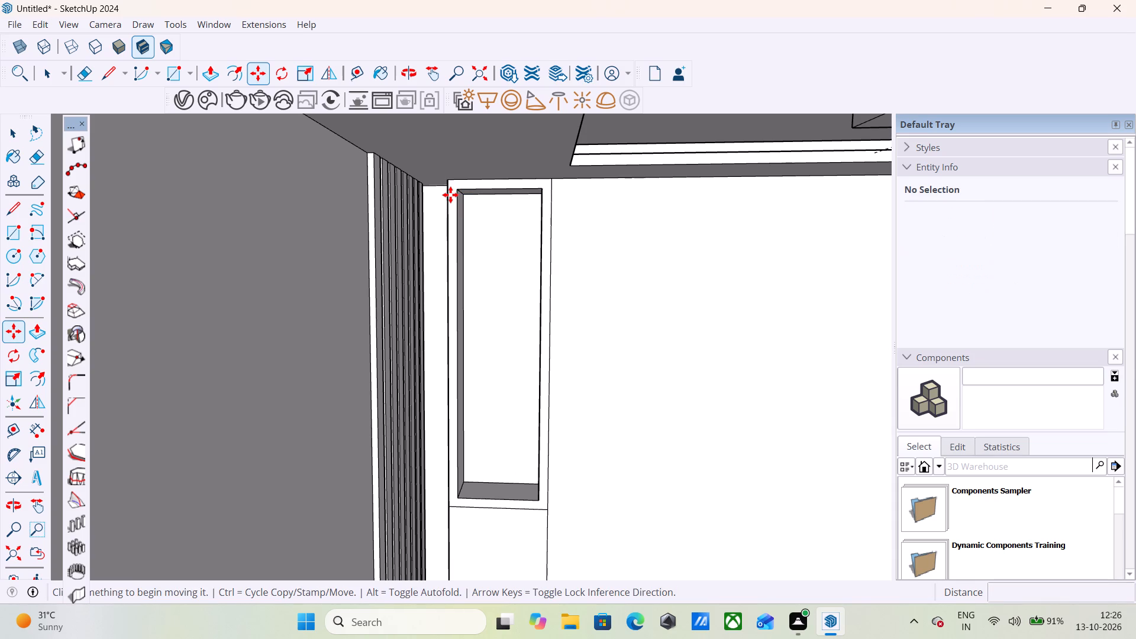
Copy the niche's lower back edge up about 5' 6 1/2" to the top back edge, dividing the span into 3 equal parts with /3.
key(space)
scroll(467, 483, up, 10)
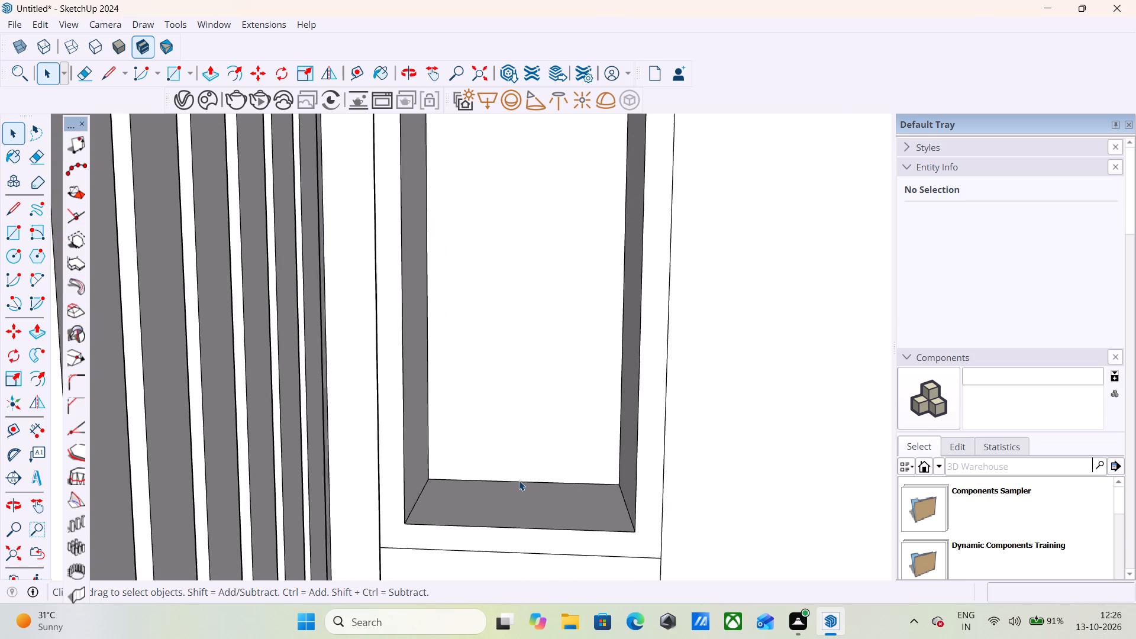
scroll(519, 480, up, 3)
click(520, 483)
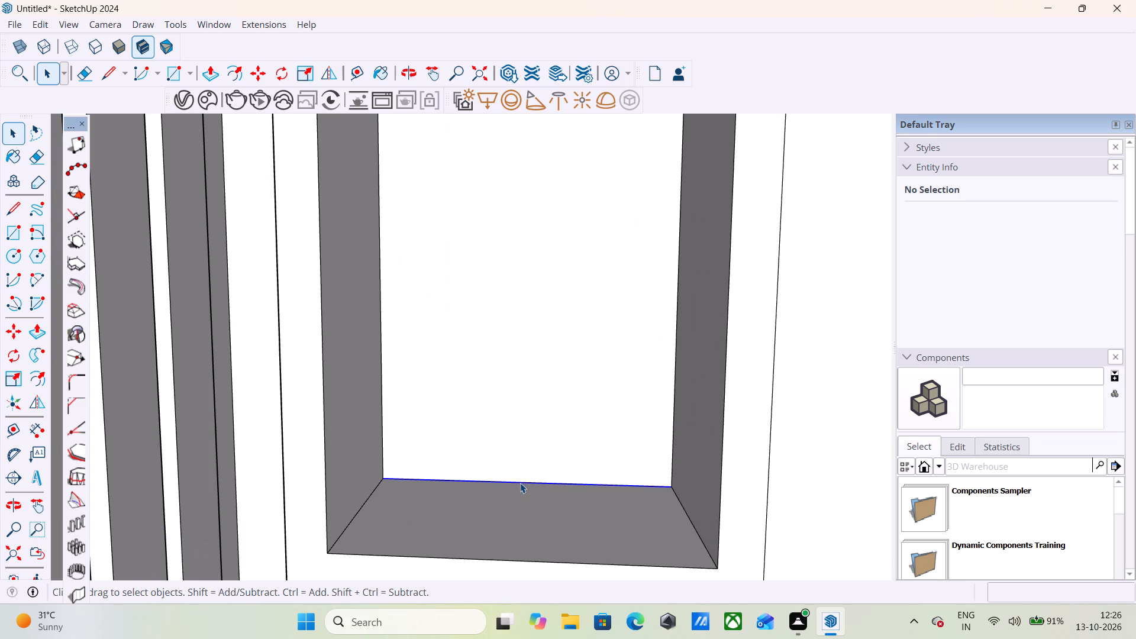
key(m)
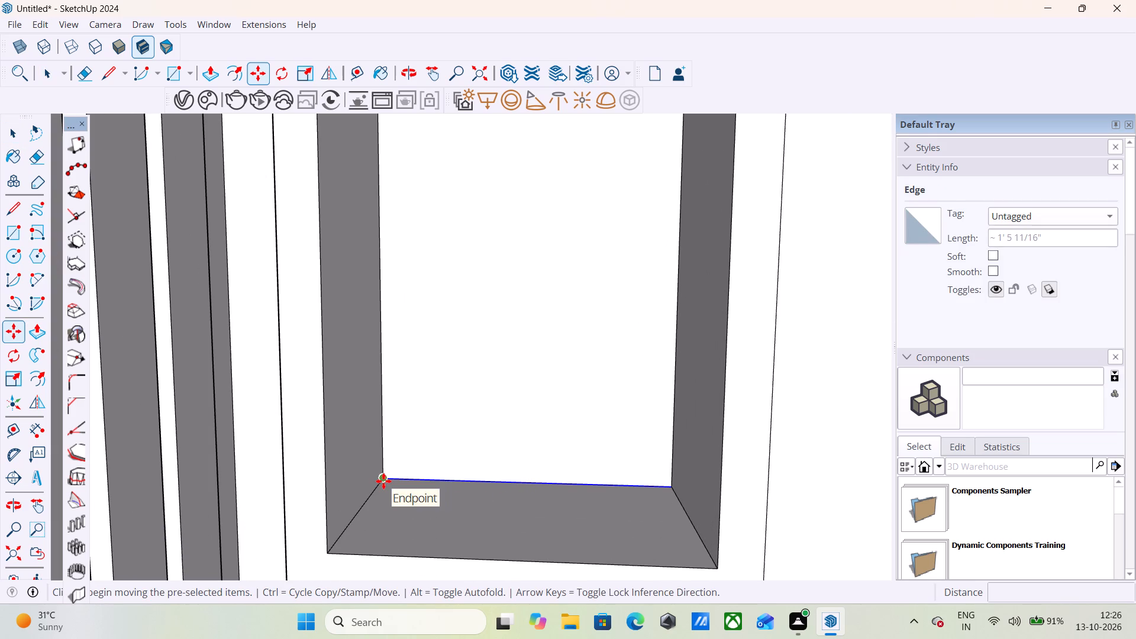
click(383, 481)
scroll(411, 441, down, 7)
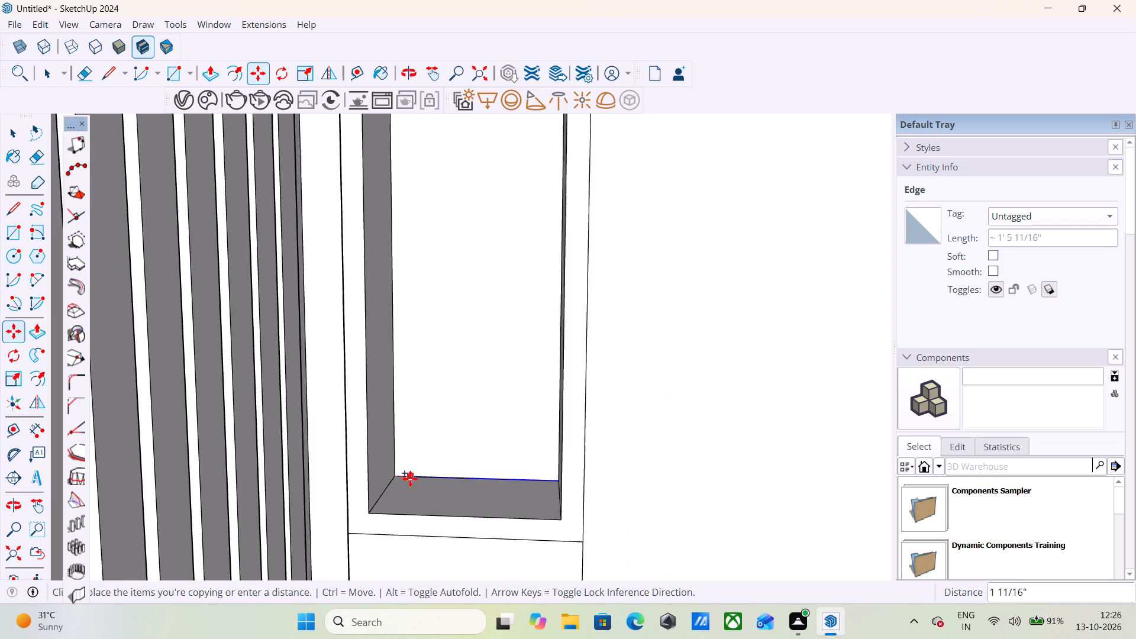
scroll(410, 479, down, 7)
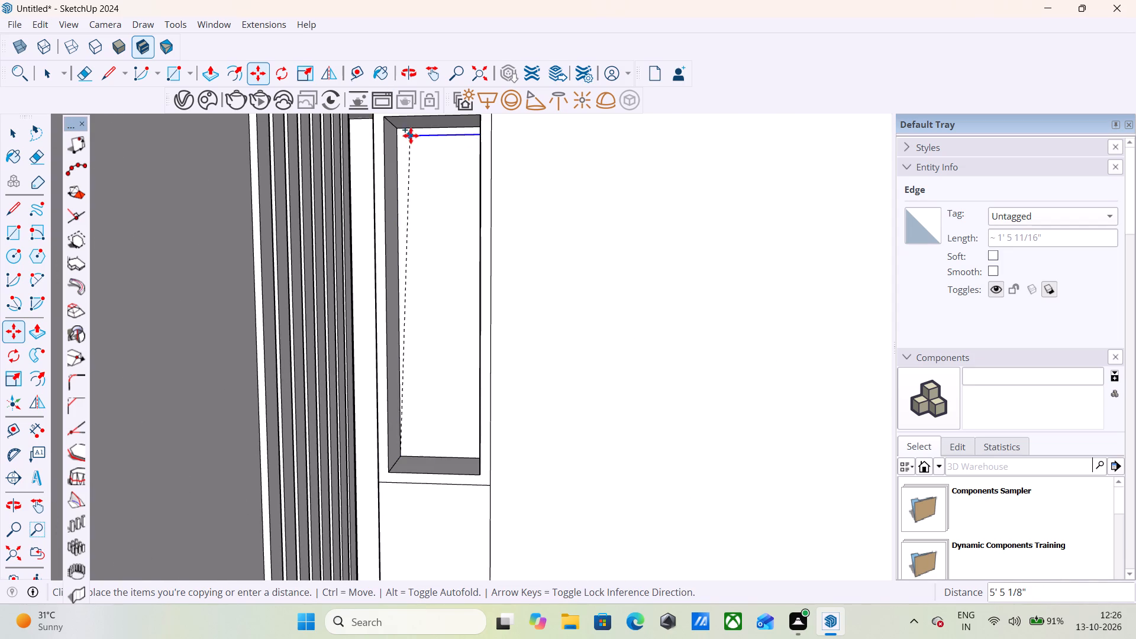
scroll(400, 134, up, 15)
scroll(406, 185, down, 2)
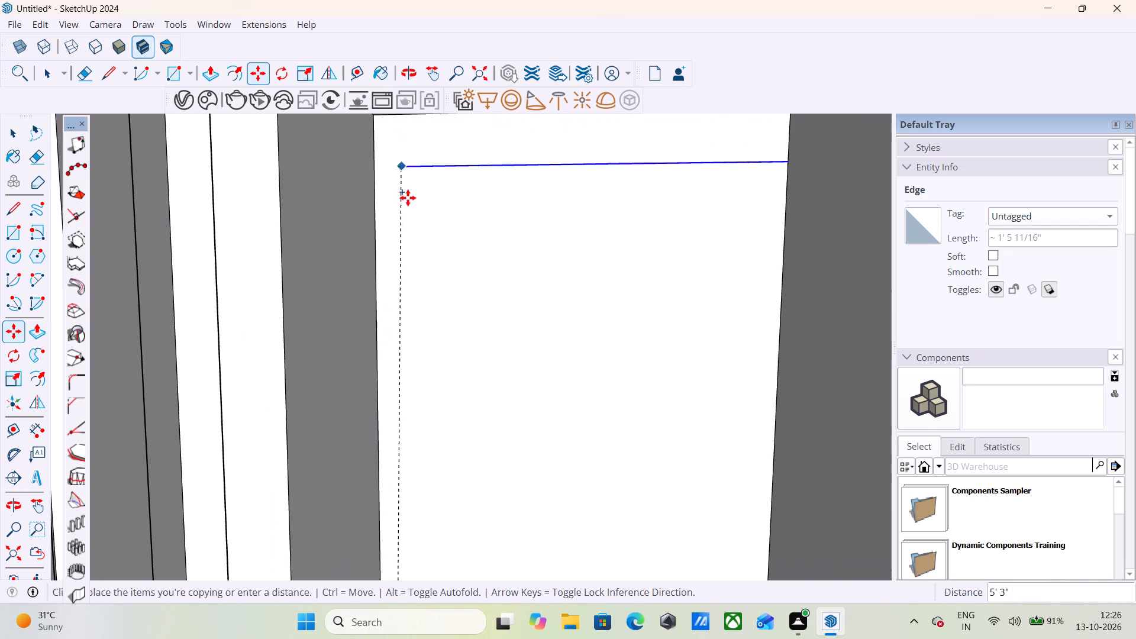
scroll(408, 198, down, 2)
click(388, 144)
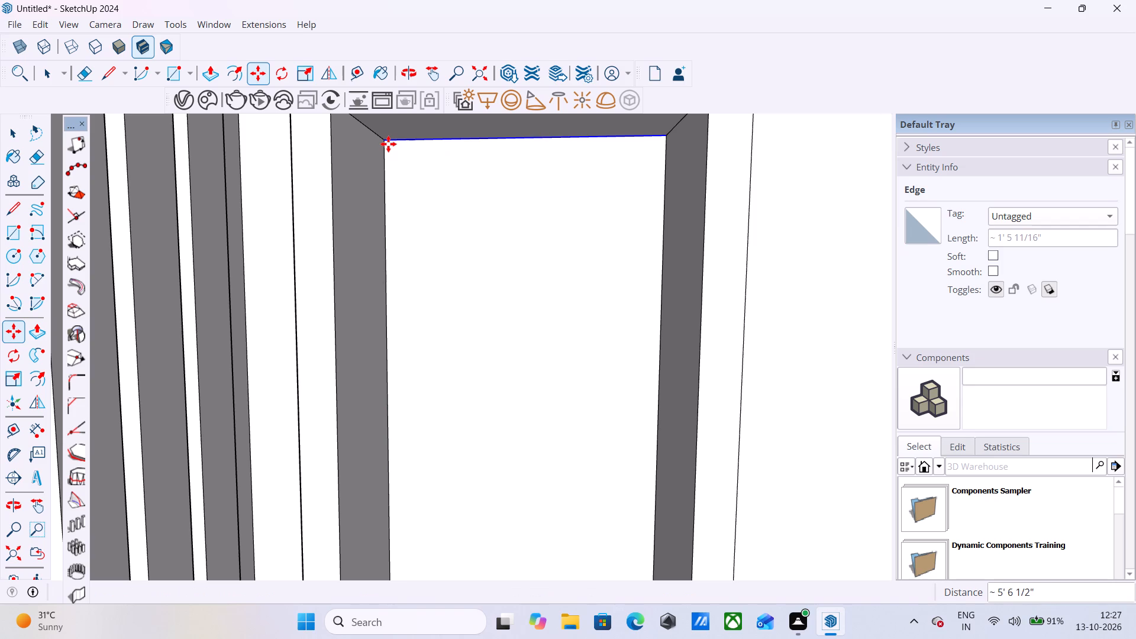
key(slash)
key(3)
key(Return)
scroll(415, 235, down, 7)
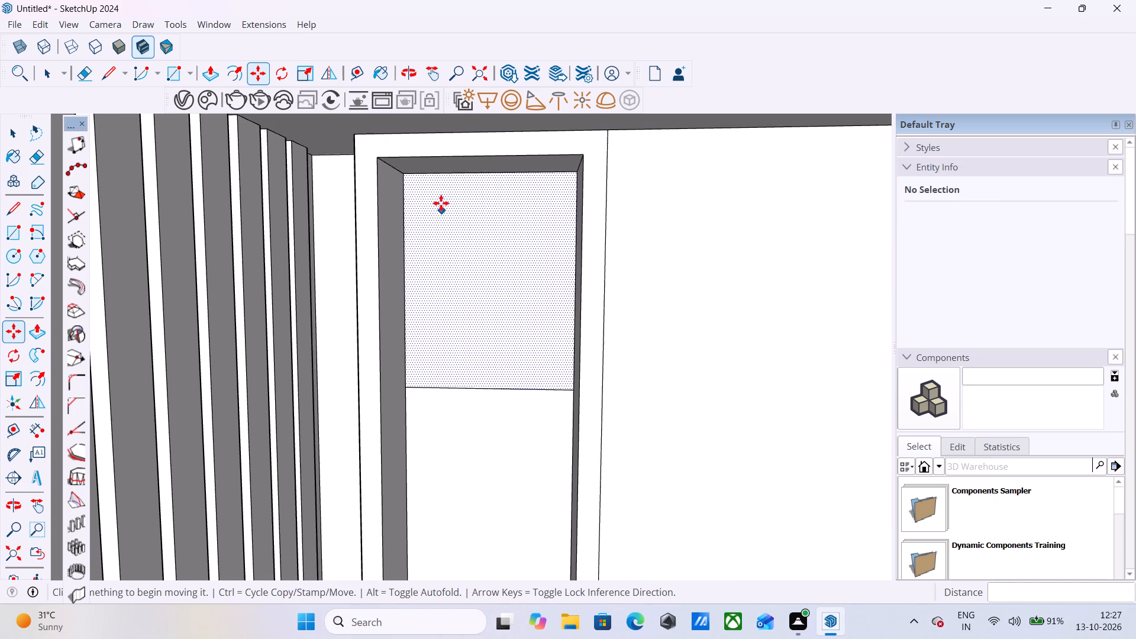
Copy the two dividing lines on the niche's back face upward by about 1 13/16" to outline two shelf strips.
scroll(441, 203, down, 6)
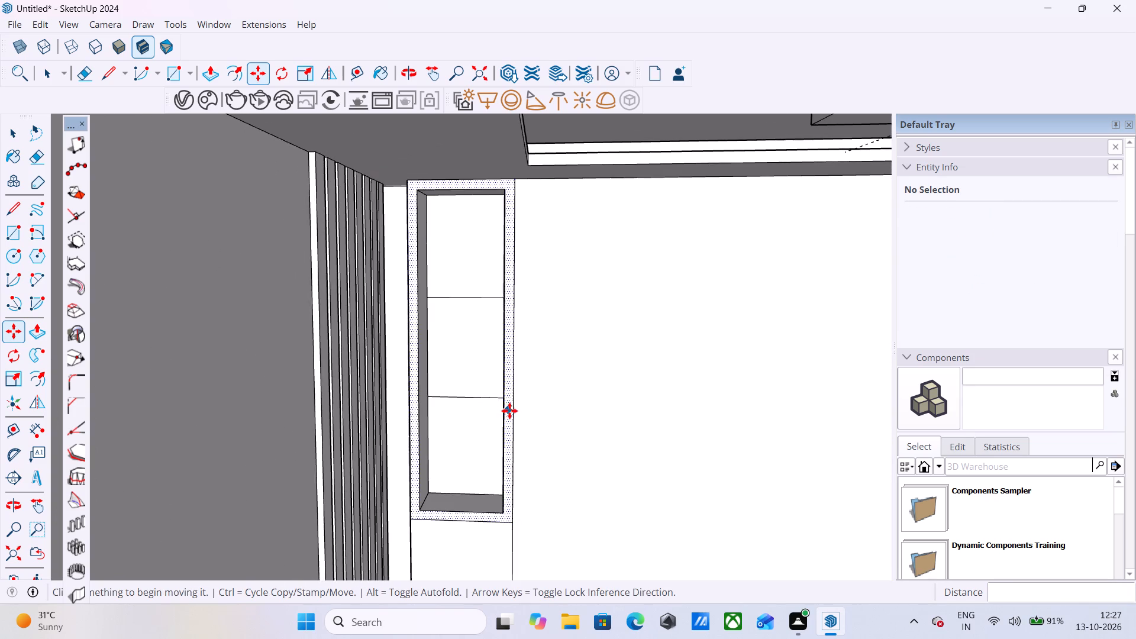
key(space)
scroll(446, 397, up, 4)
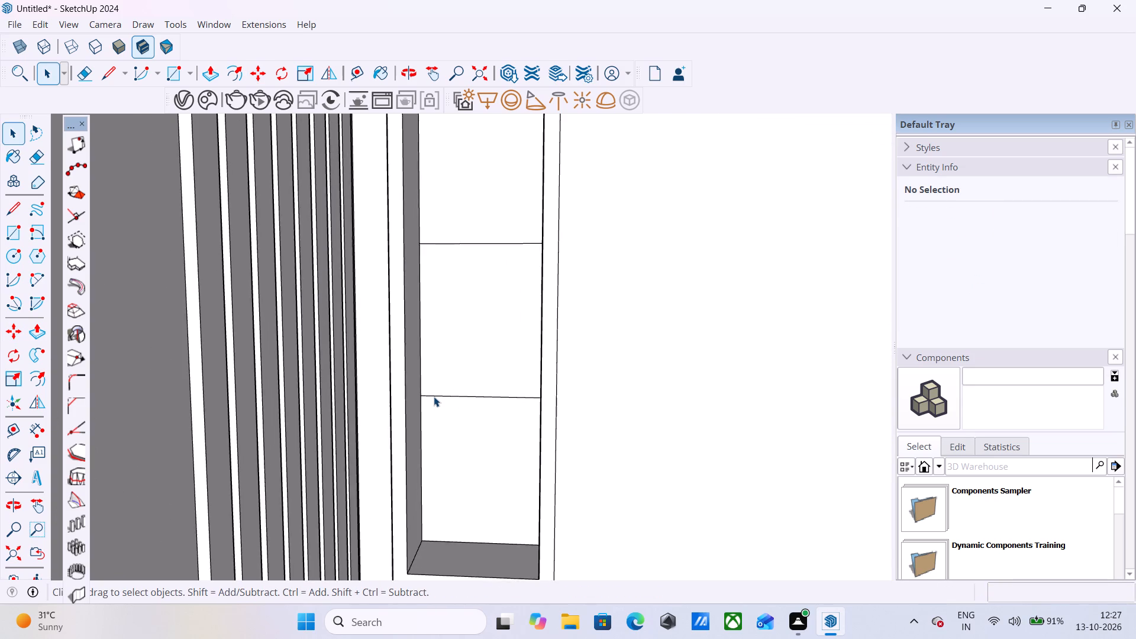
scroll(434, 396, up, 3)
click(432, 395)
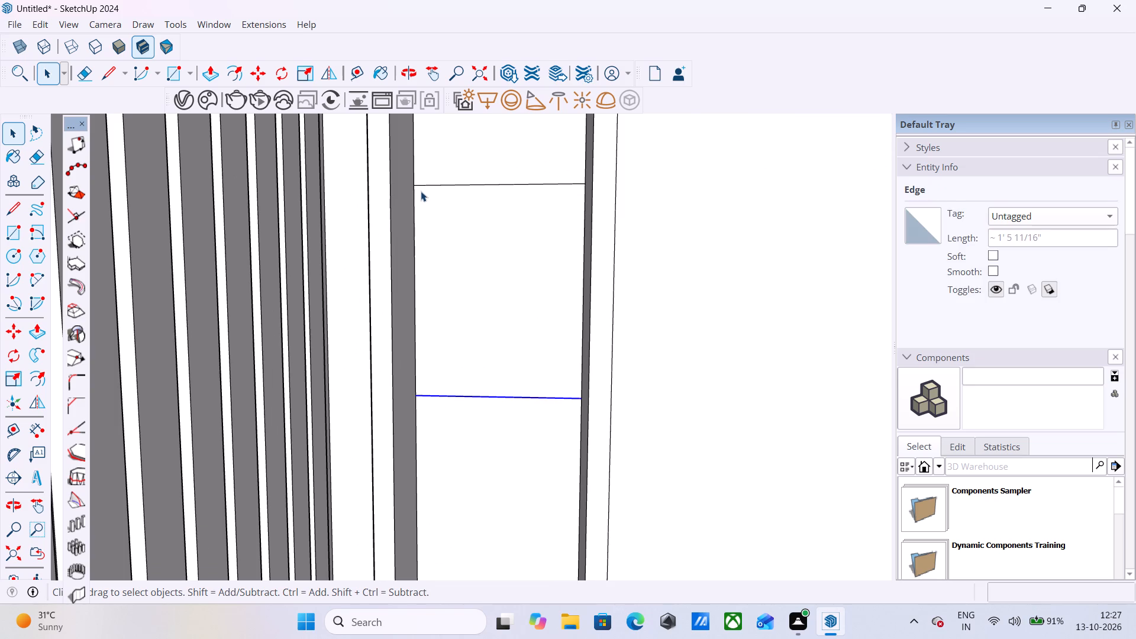
ctrl+click(421, 184)
key(m)
scroll(411, 392, up, 2)
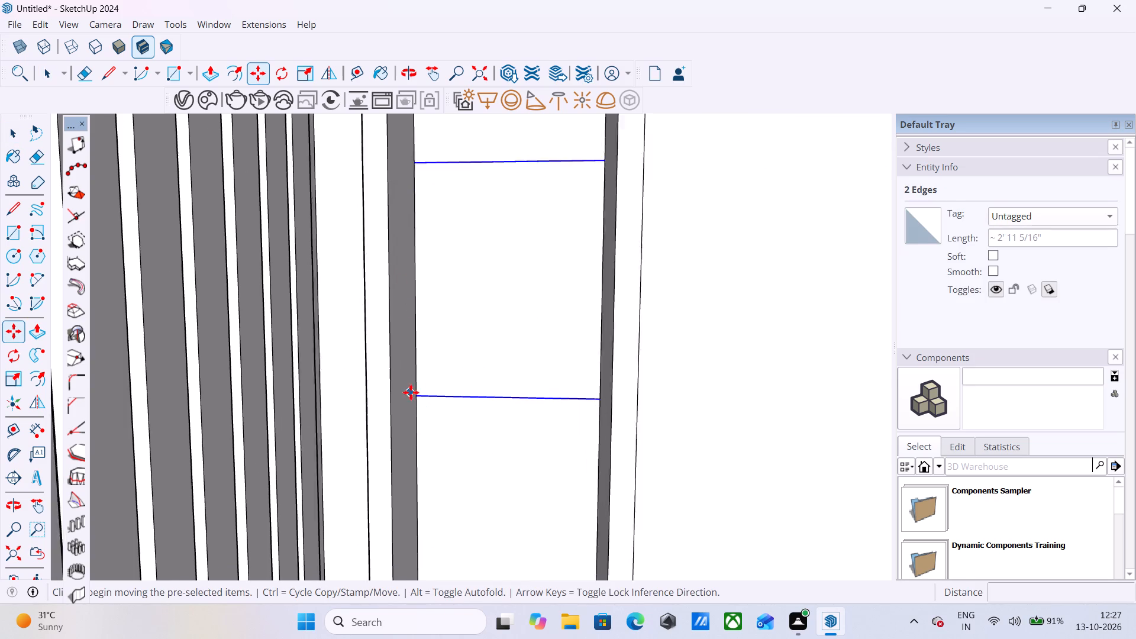
scroll(411, 392, up, 7)
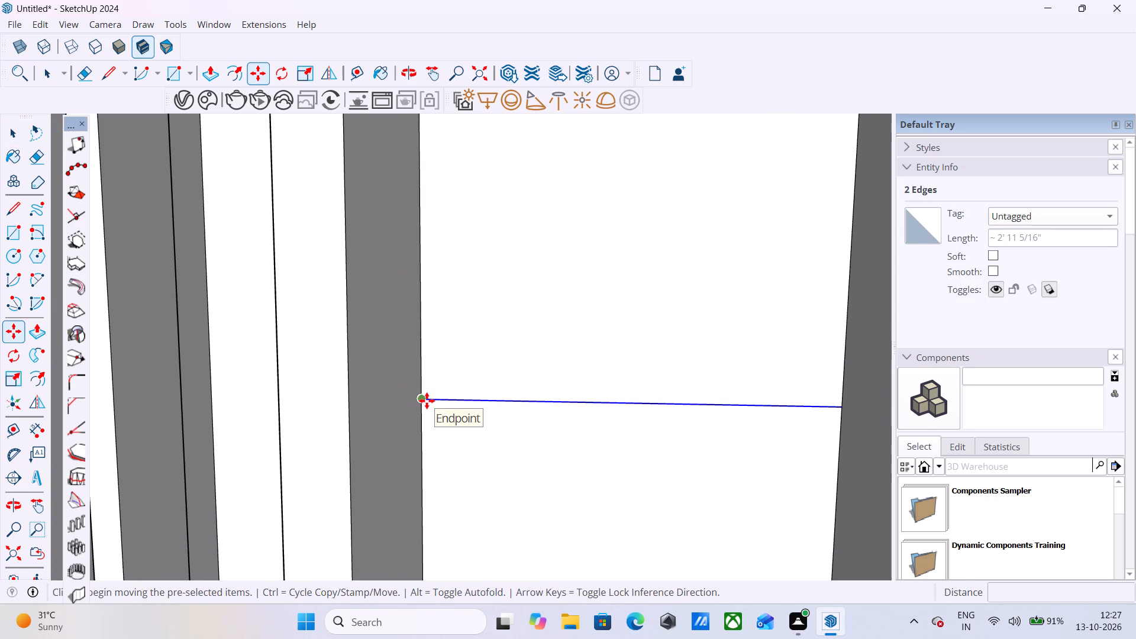
click(427, 401)
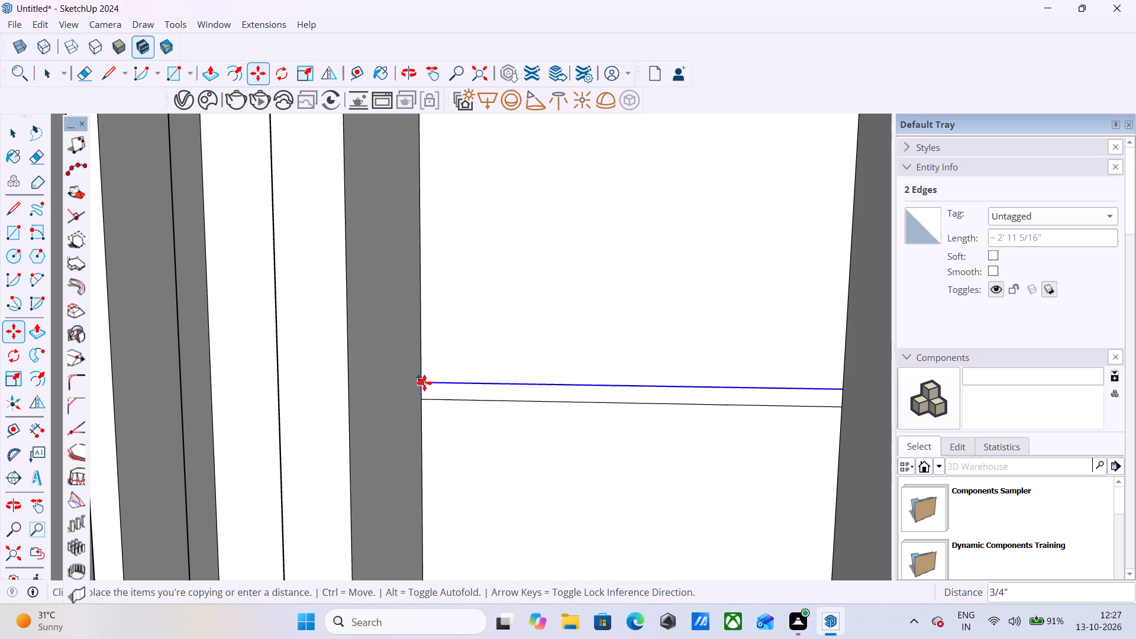
scroll(423, 378, down, 10)
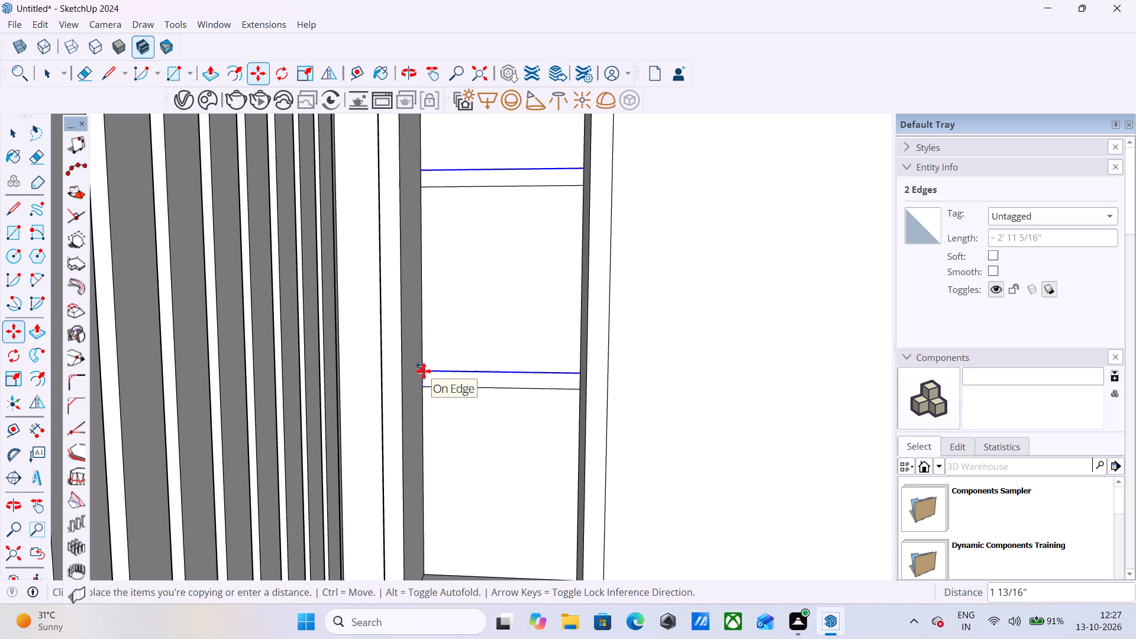
click(424, 371)
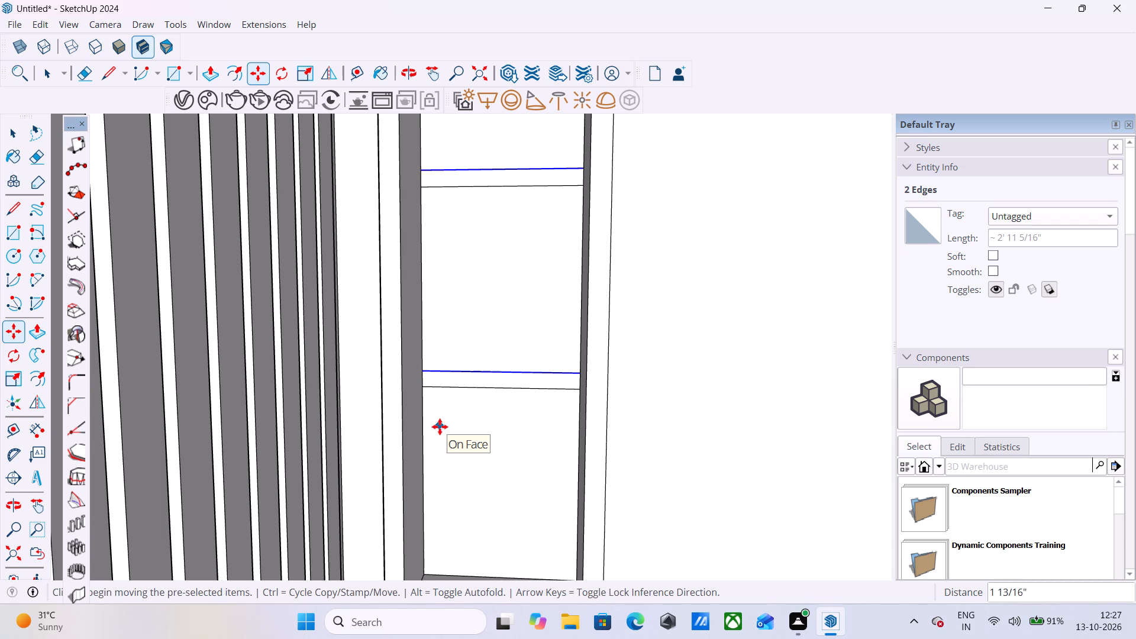
Pull both shelf strips out 1' from the niche's back face, flush with the front frame, to form two shelves.
key(p)
click(467, 376)
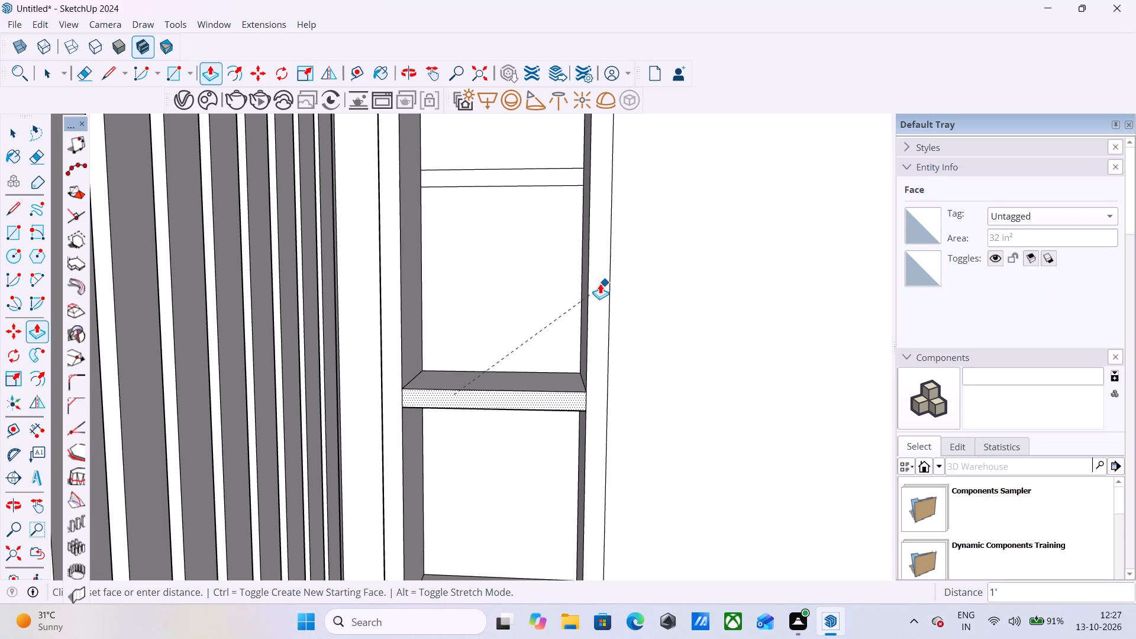
click(598, 283)
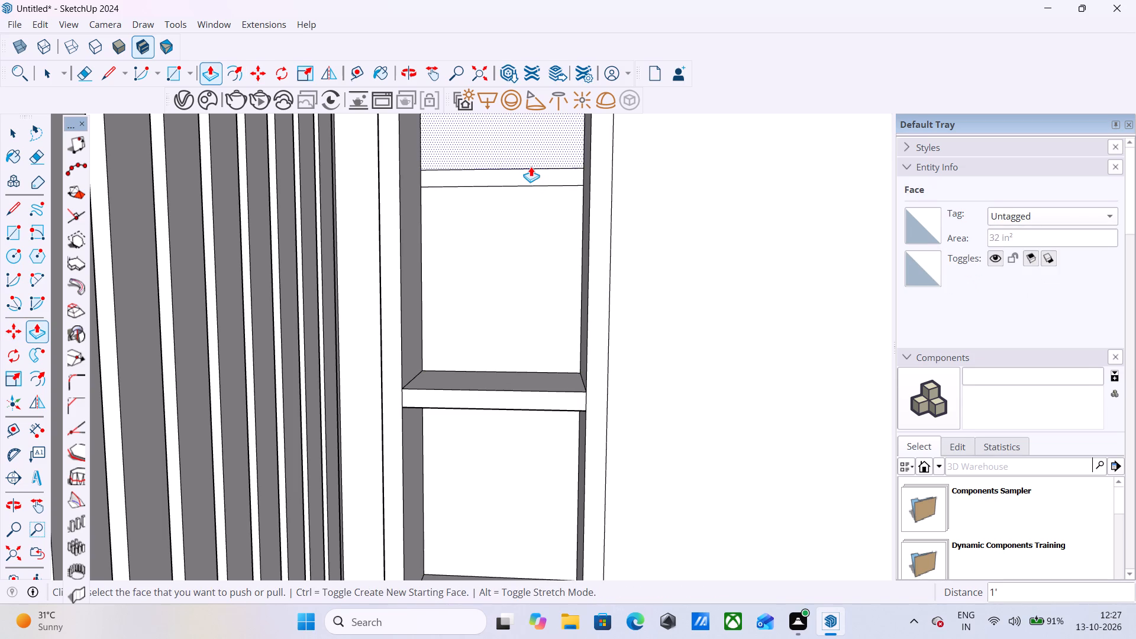
click(531, 171)
click(595, 160)
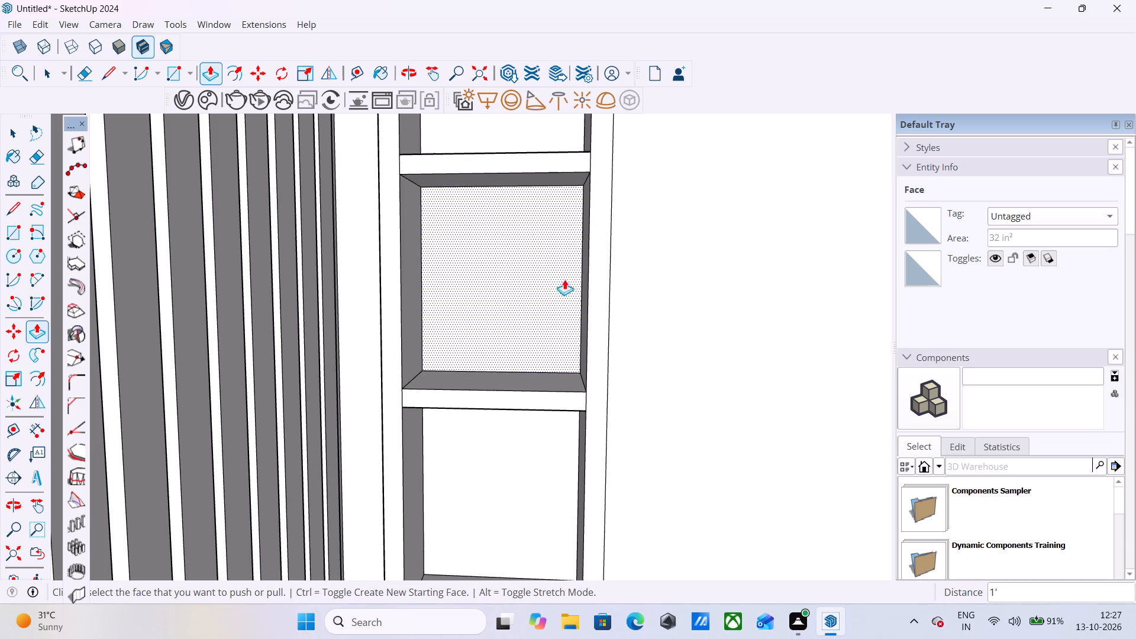
scroll(554, 268, down, 9)
scroll(540, 315, down, 9)
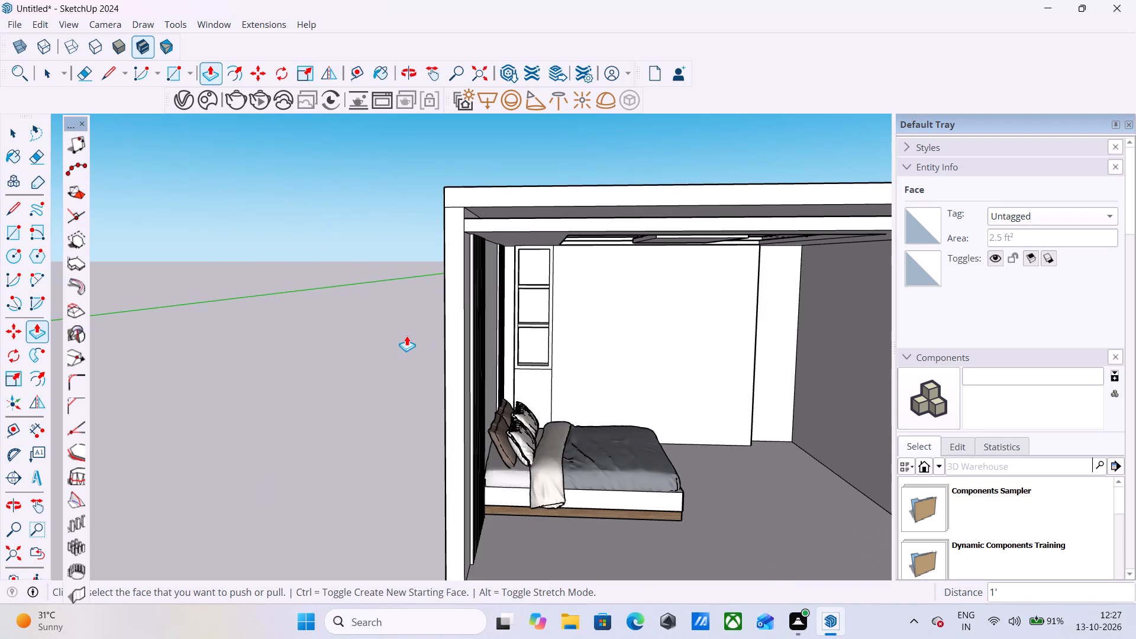
key(space)
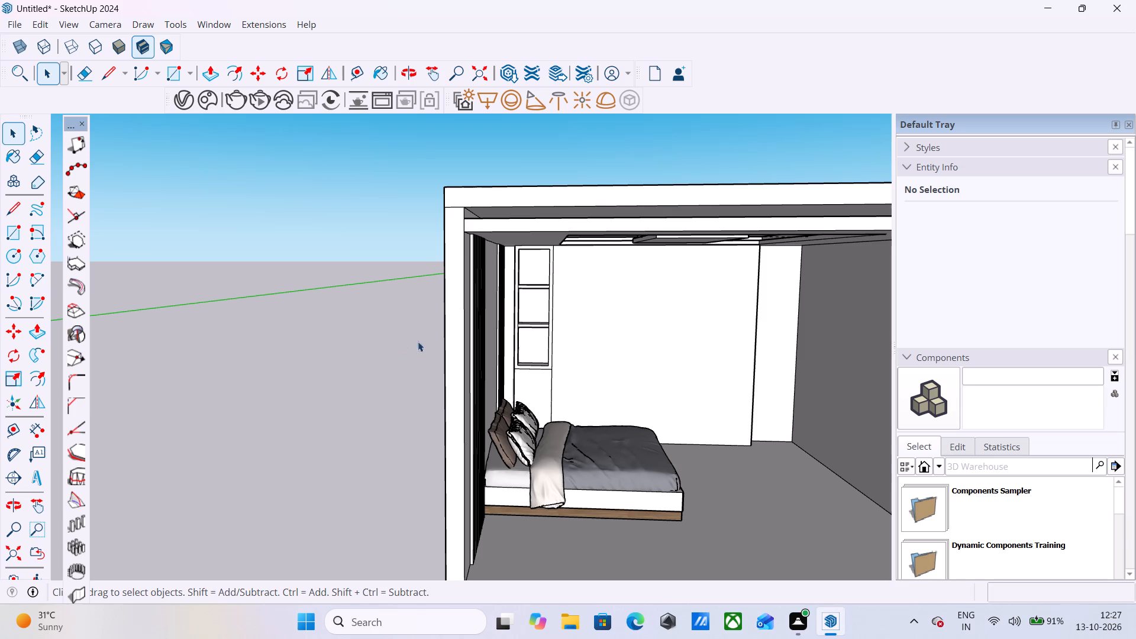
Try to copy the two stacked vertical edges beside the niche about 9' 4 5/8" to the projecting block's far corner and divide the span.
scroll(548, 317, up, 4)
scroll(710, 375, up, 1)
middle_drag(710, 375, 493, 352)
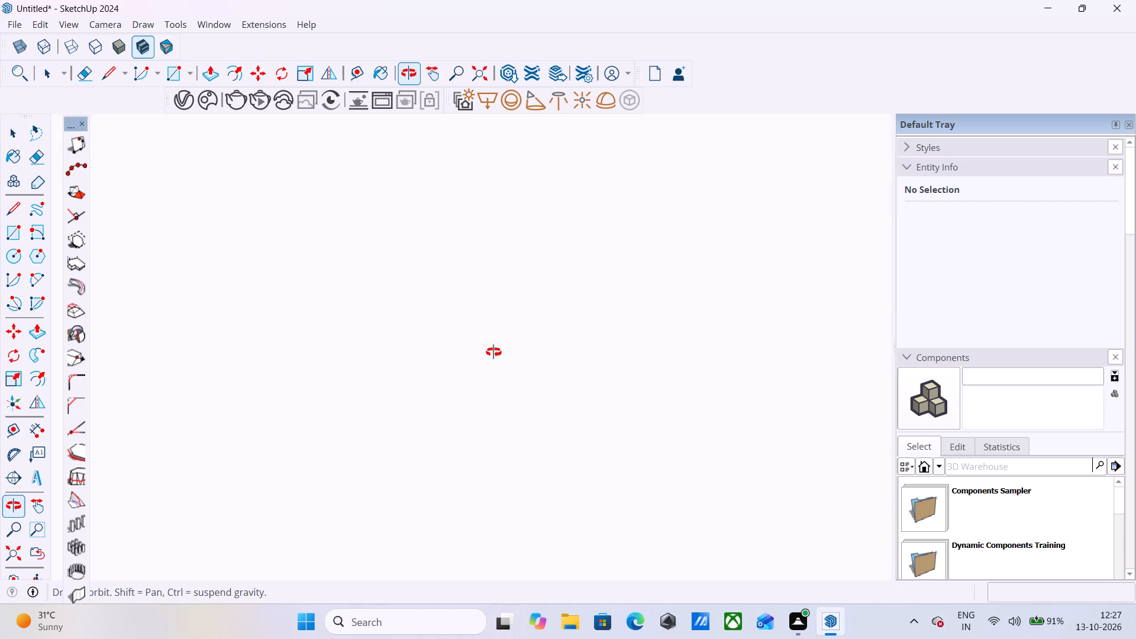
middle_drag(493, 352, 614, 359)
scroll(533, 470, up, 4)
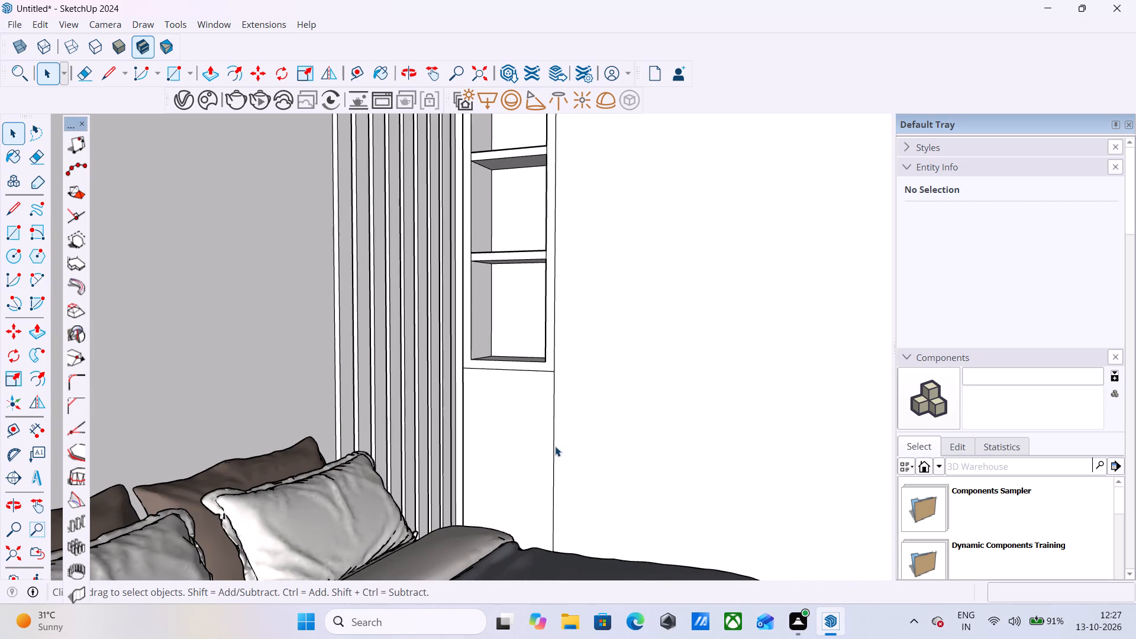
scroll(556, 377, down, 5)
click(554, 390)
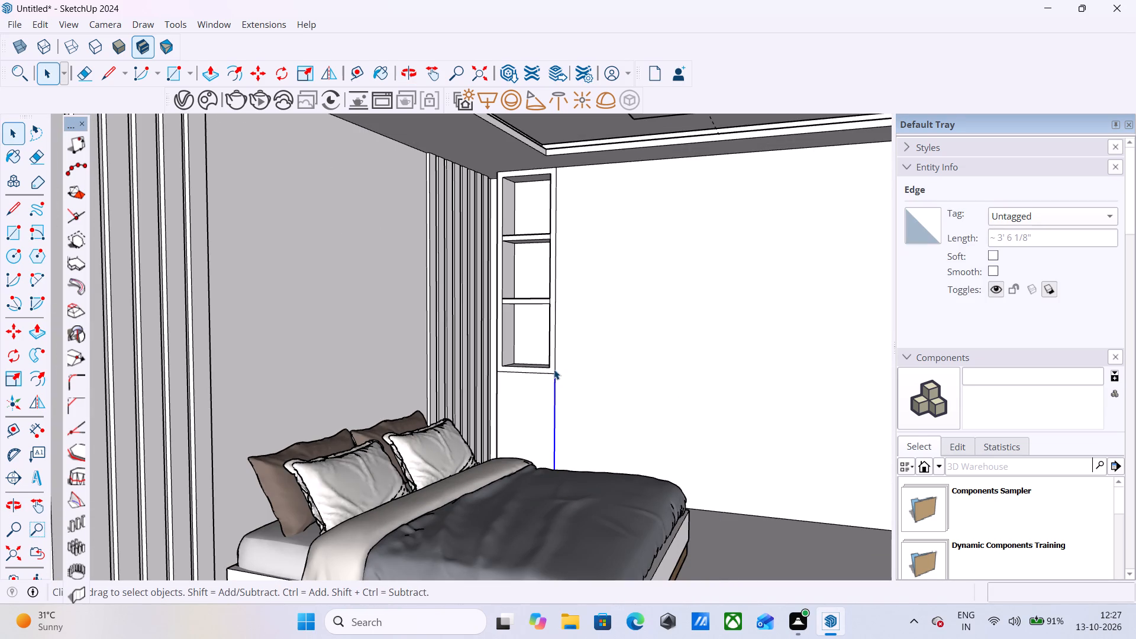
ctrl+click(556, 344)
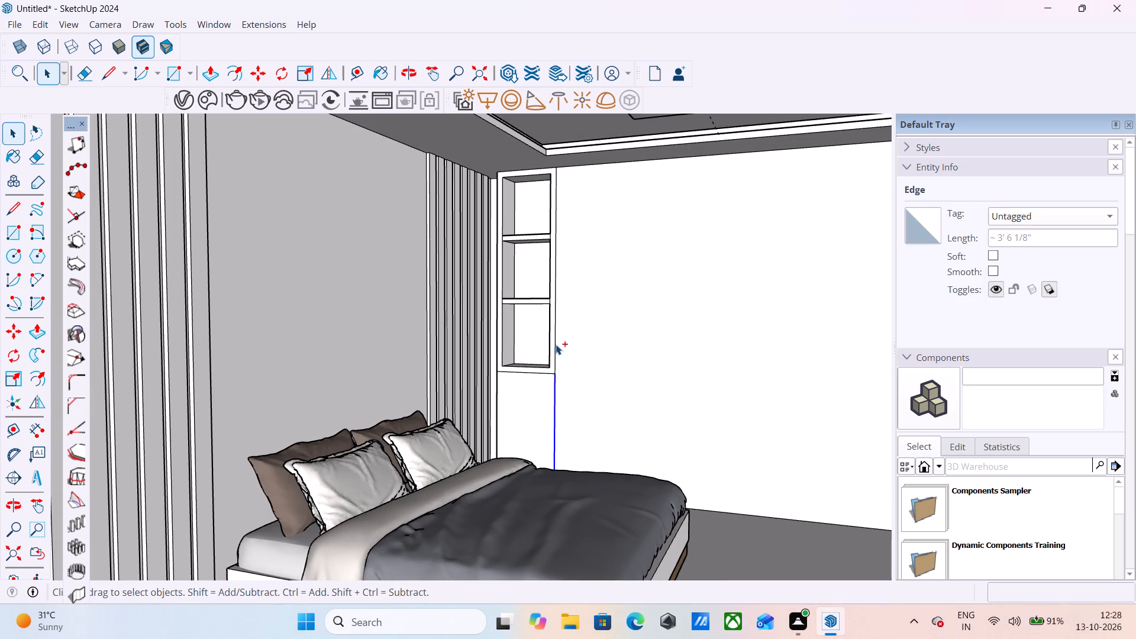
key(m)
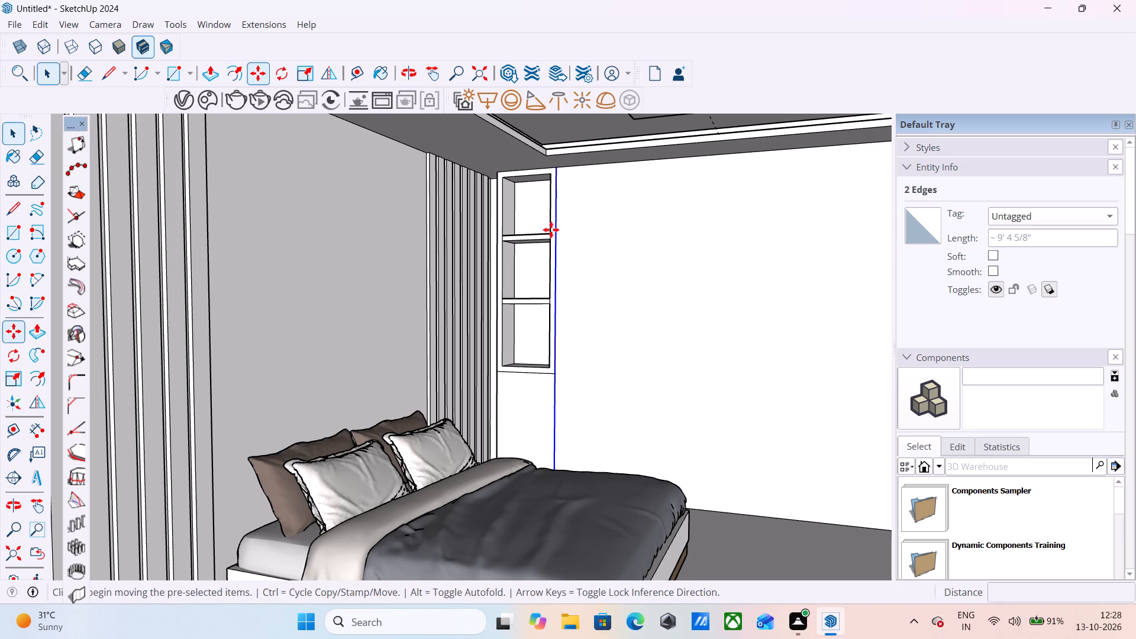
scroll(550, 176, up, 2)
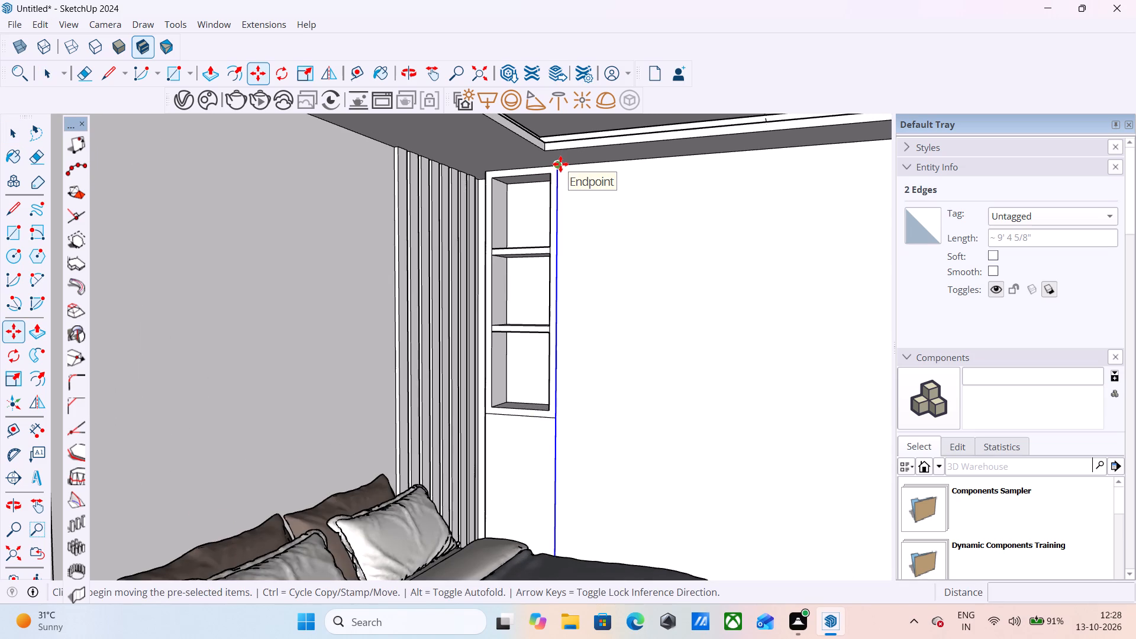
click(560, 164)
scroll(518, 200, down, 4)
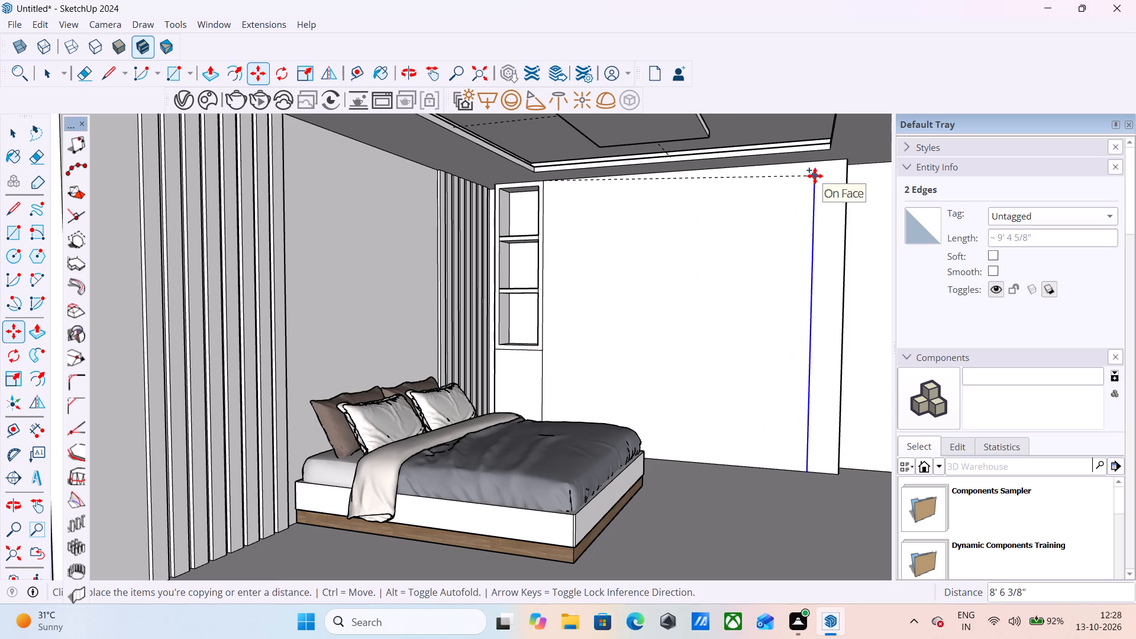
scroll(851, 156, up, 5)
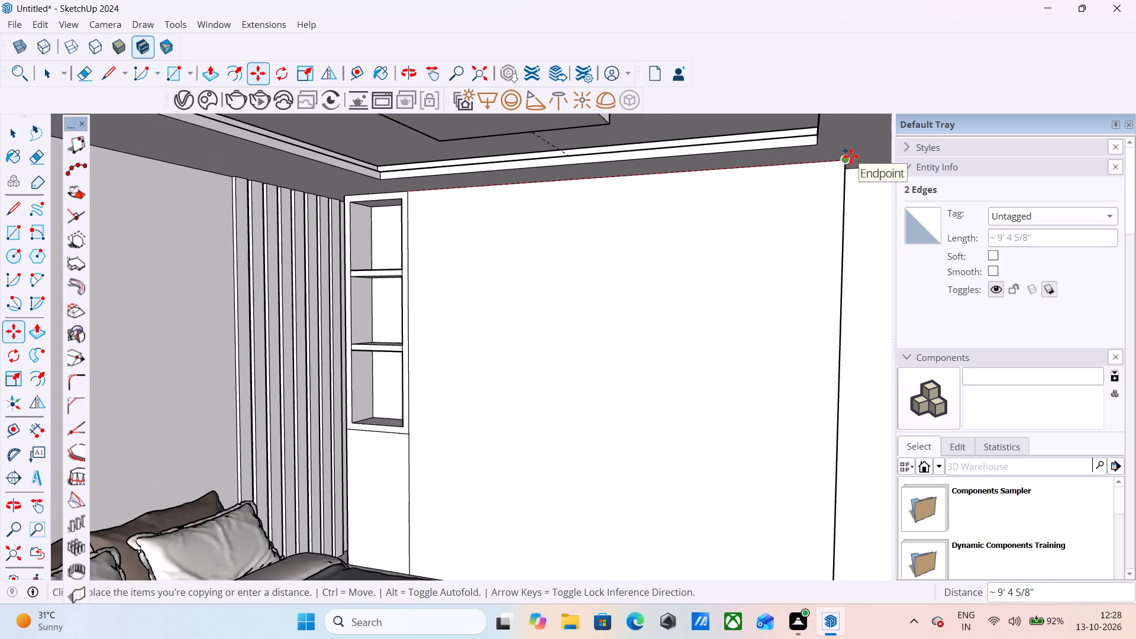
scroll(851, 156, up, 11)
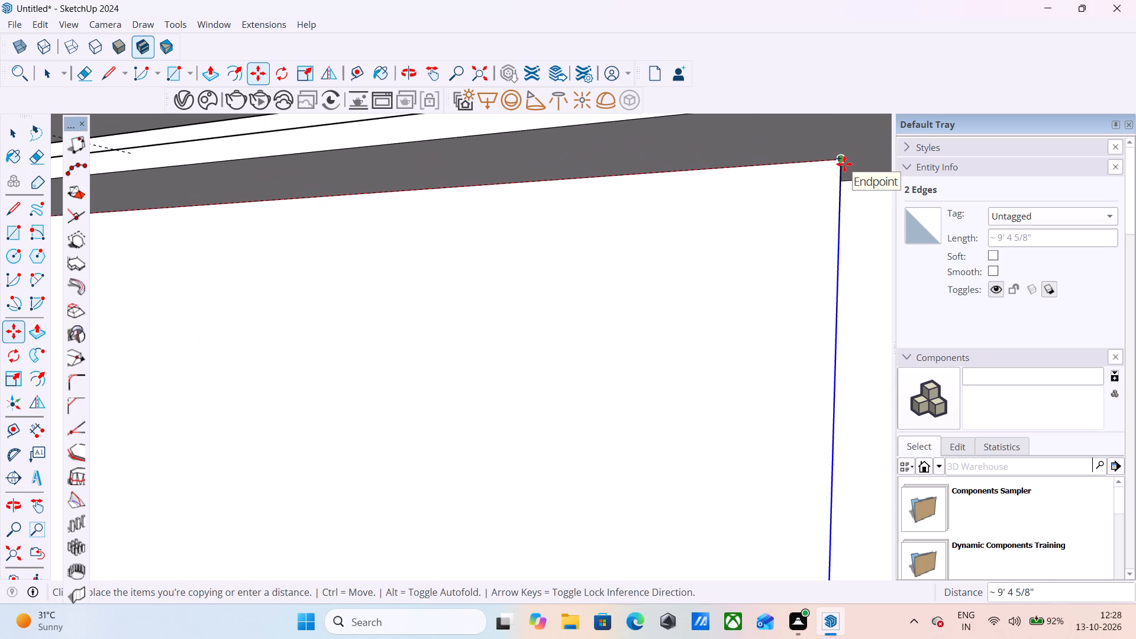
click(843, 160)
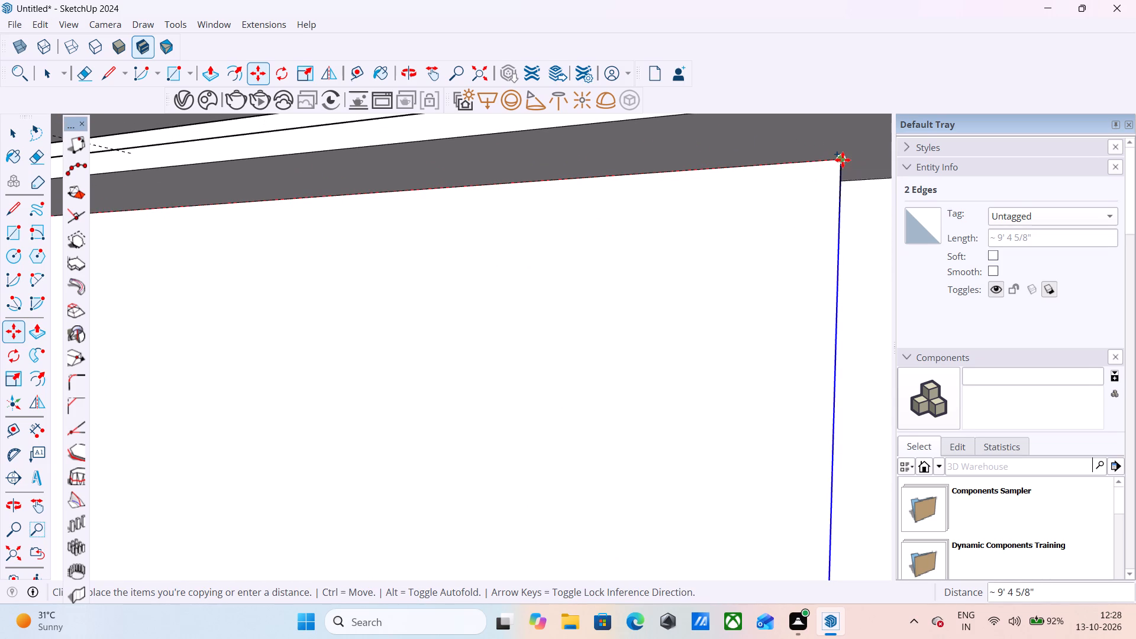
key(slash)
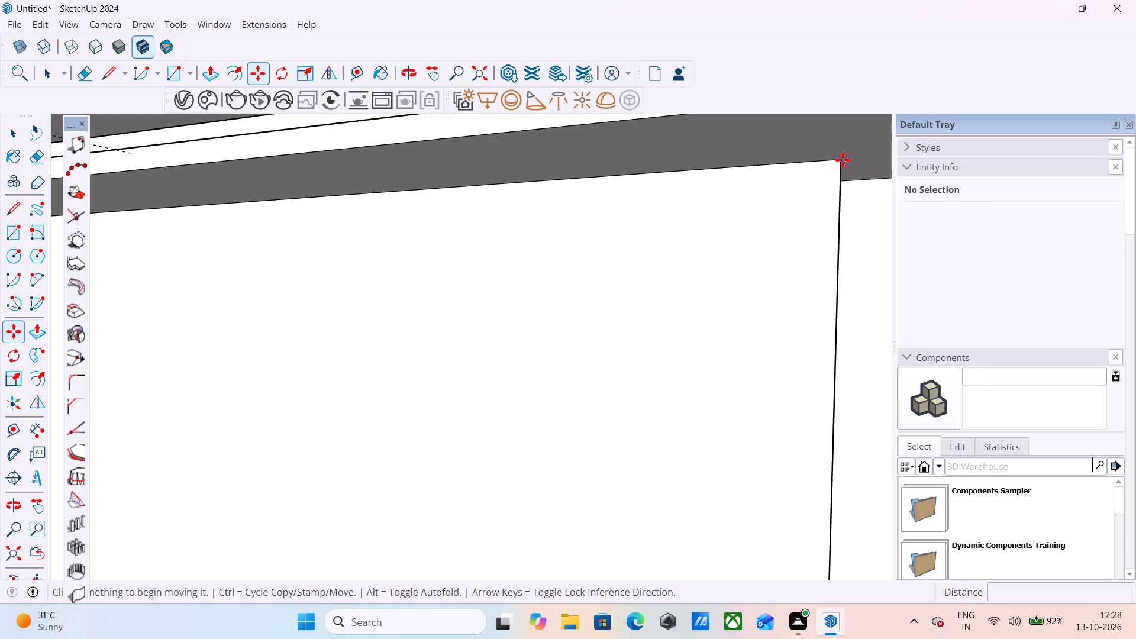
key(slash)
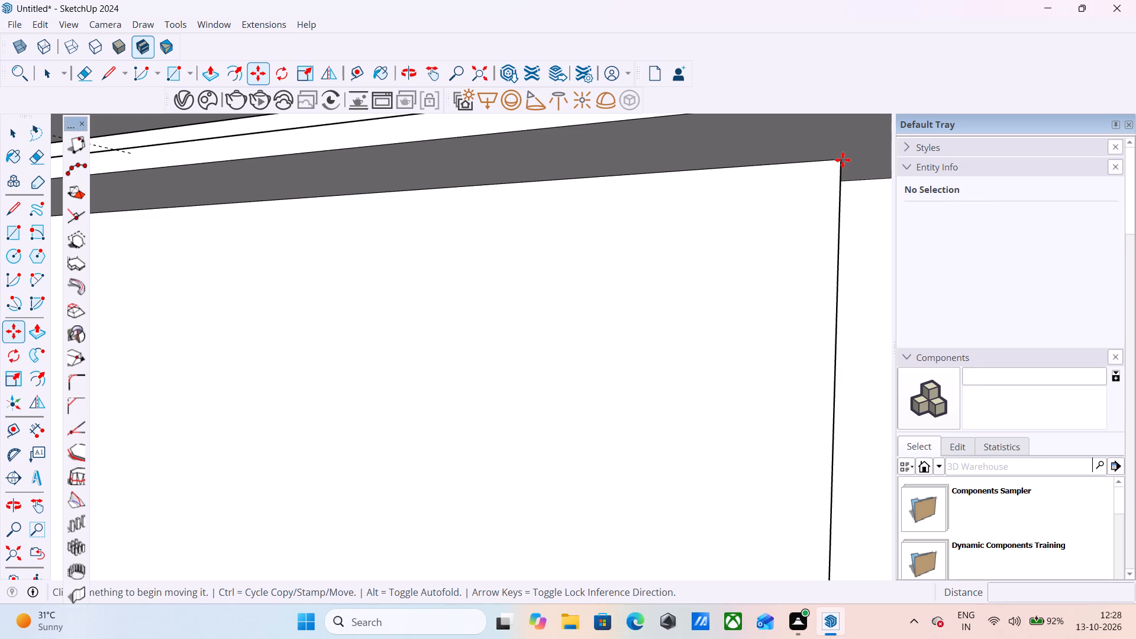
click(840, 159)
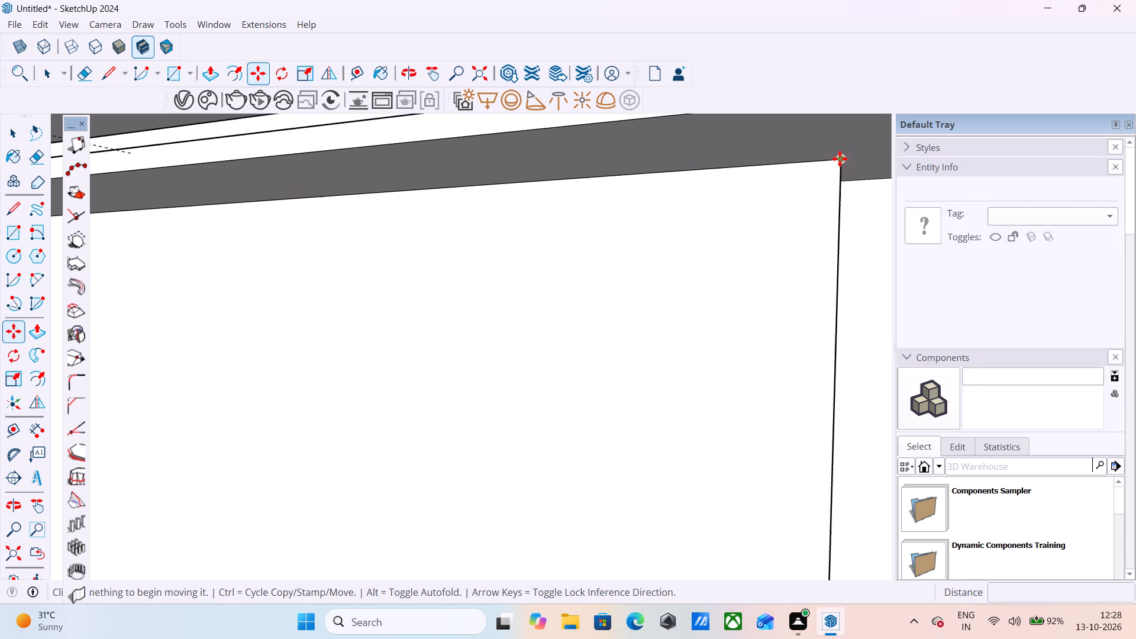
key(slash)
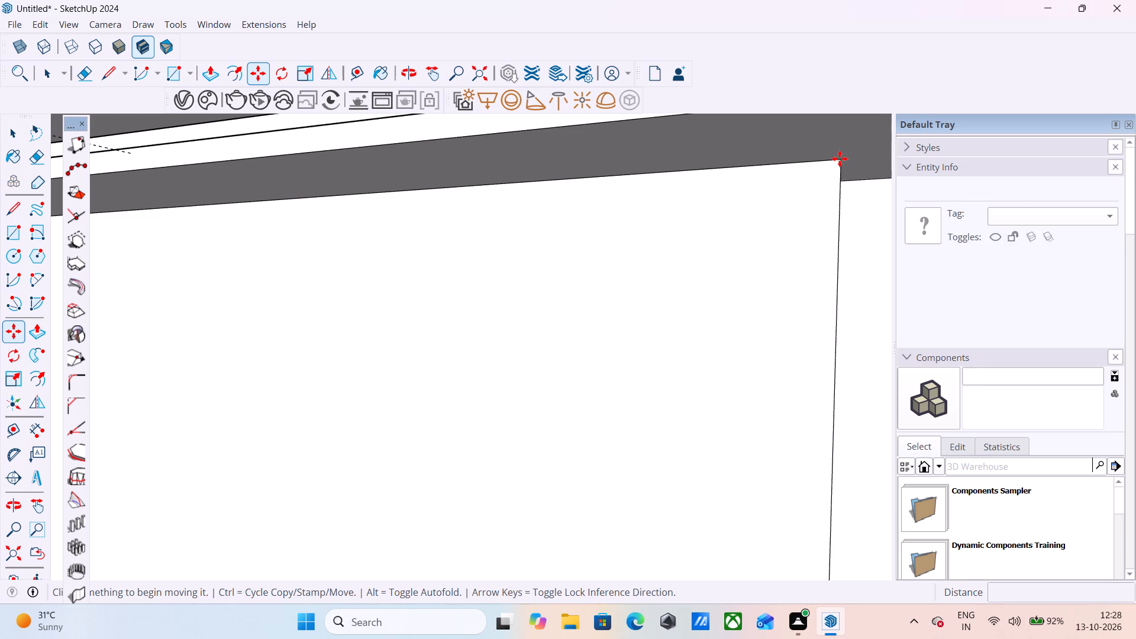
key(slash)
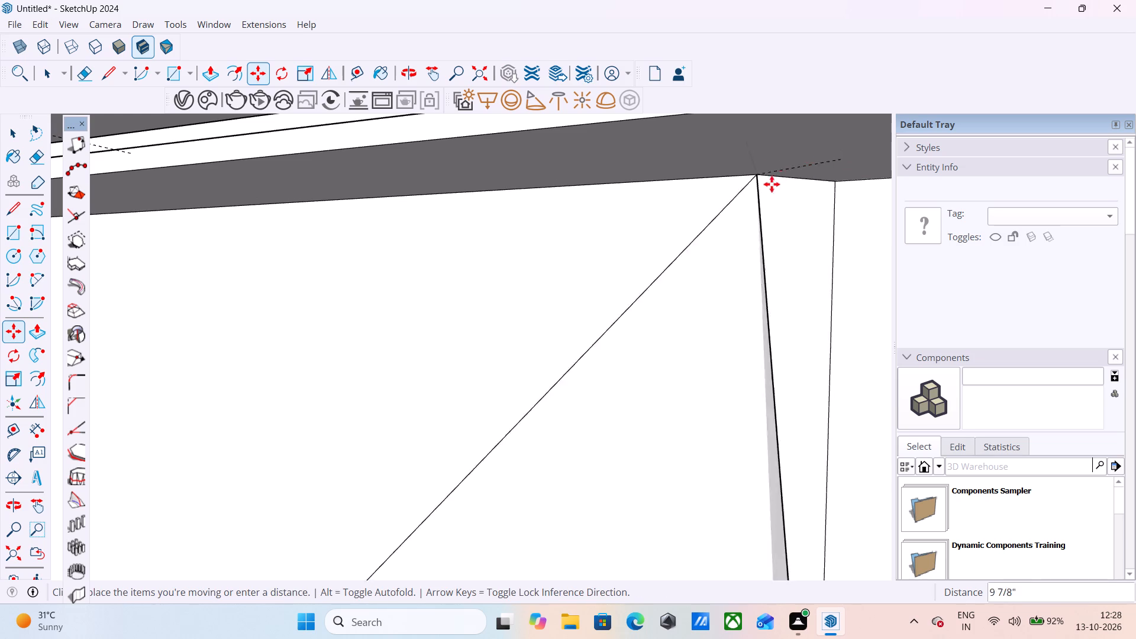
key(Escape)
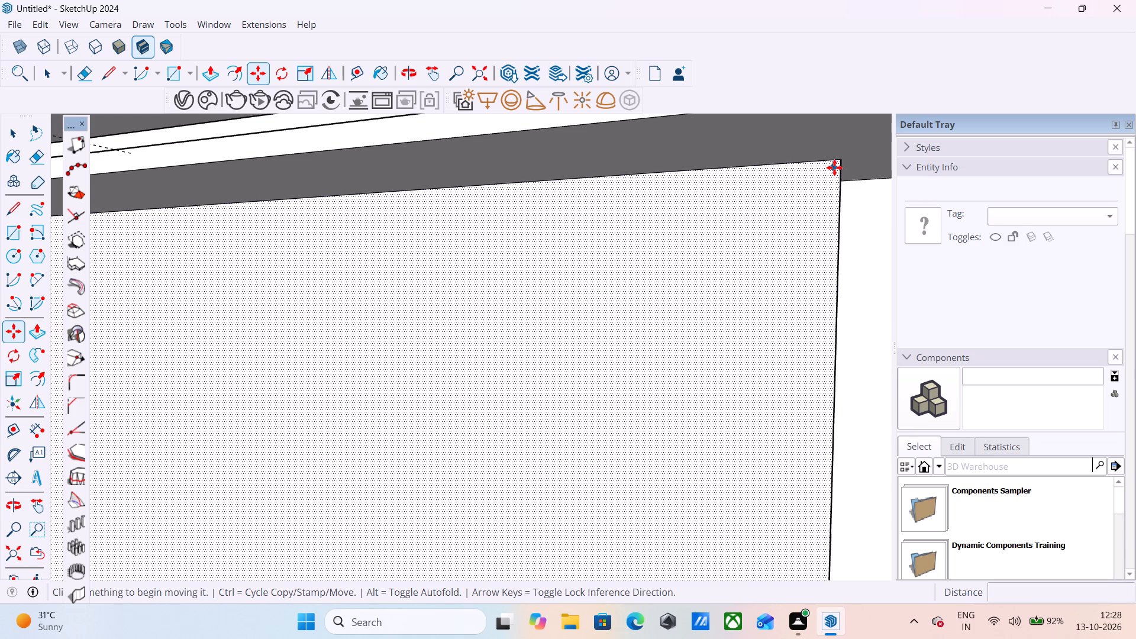
Copy the two stacked vertical edges beside the niche about 9' 4 5/8" to the projecting block's far corner, dividing the span in two with /2.
scroll(886, 161, down, 8)
scroll(830, 230, down, 3)
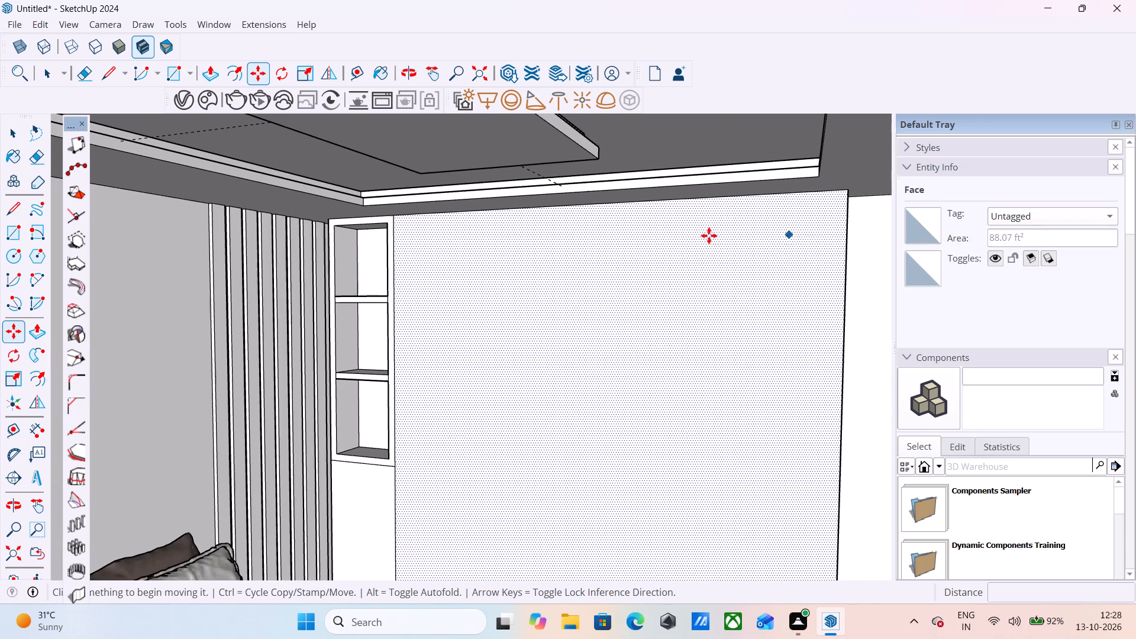
key(space)
scroll(400, 514, up, 3)
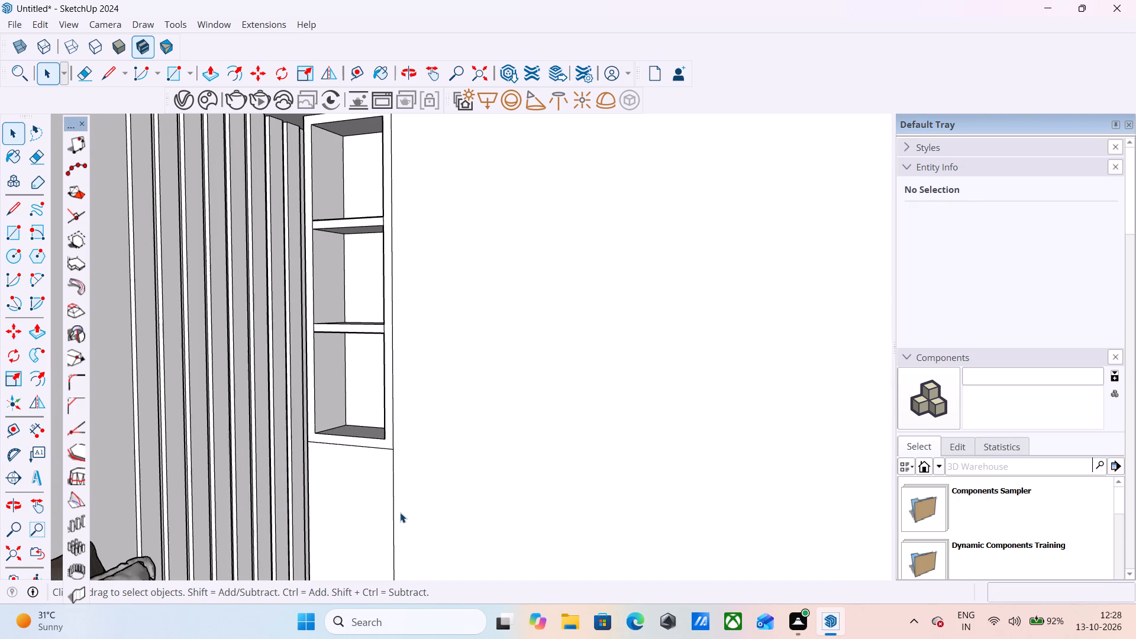
click(393, 464)
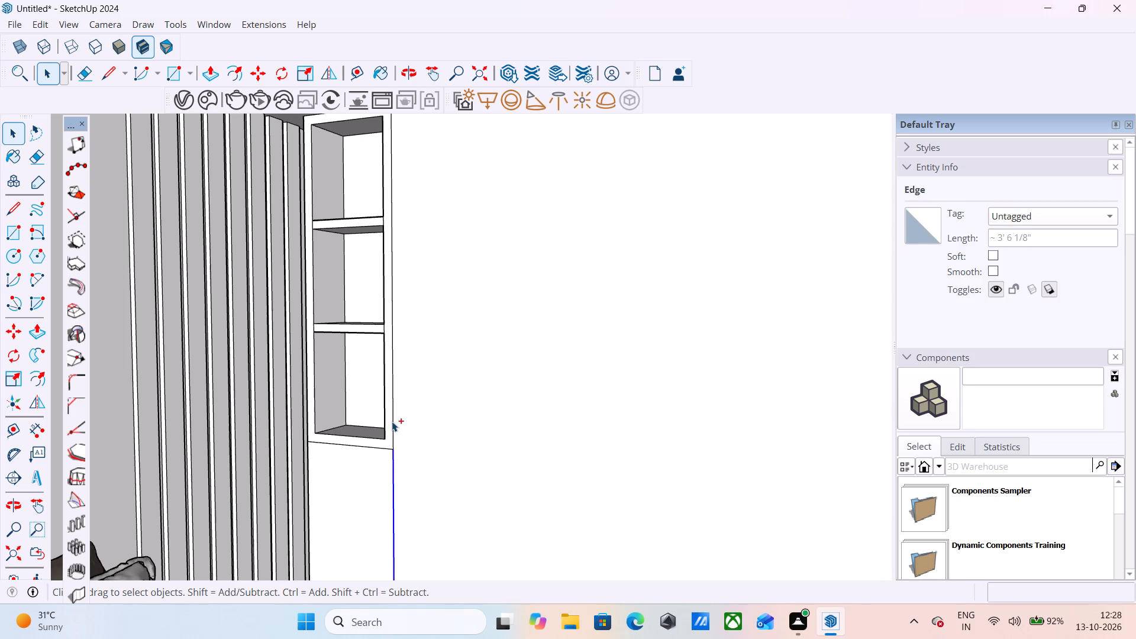
ctrl+click(392, 421)
scroll(408, 467, down, 2)
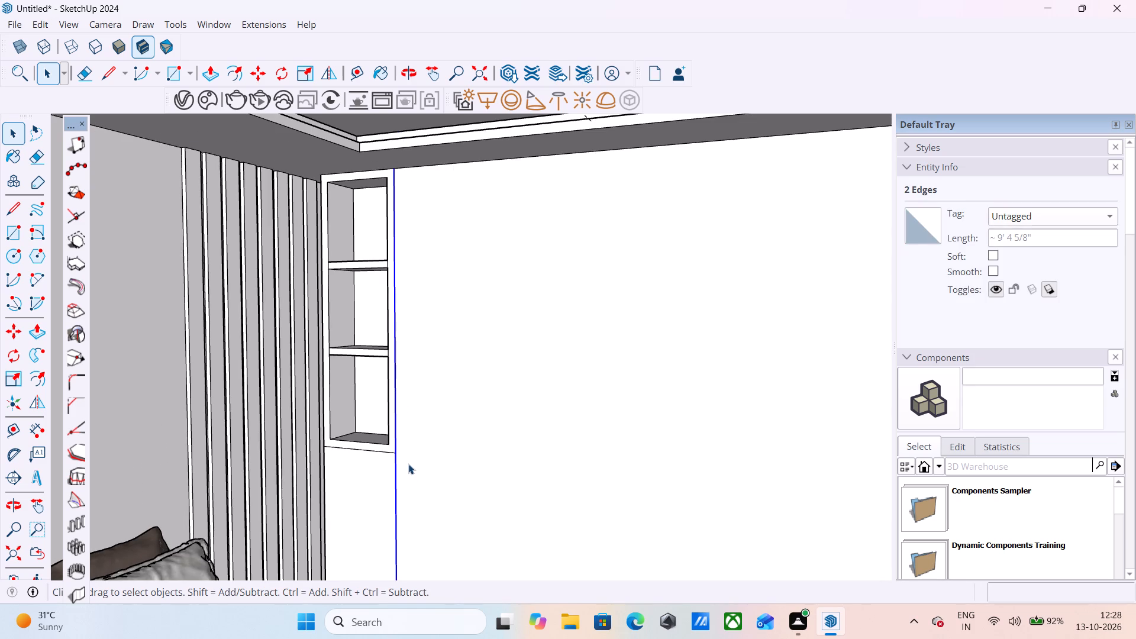
key(m)
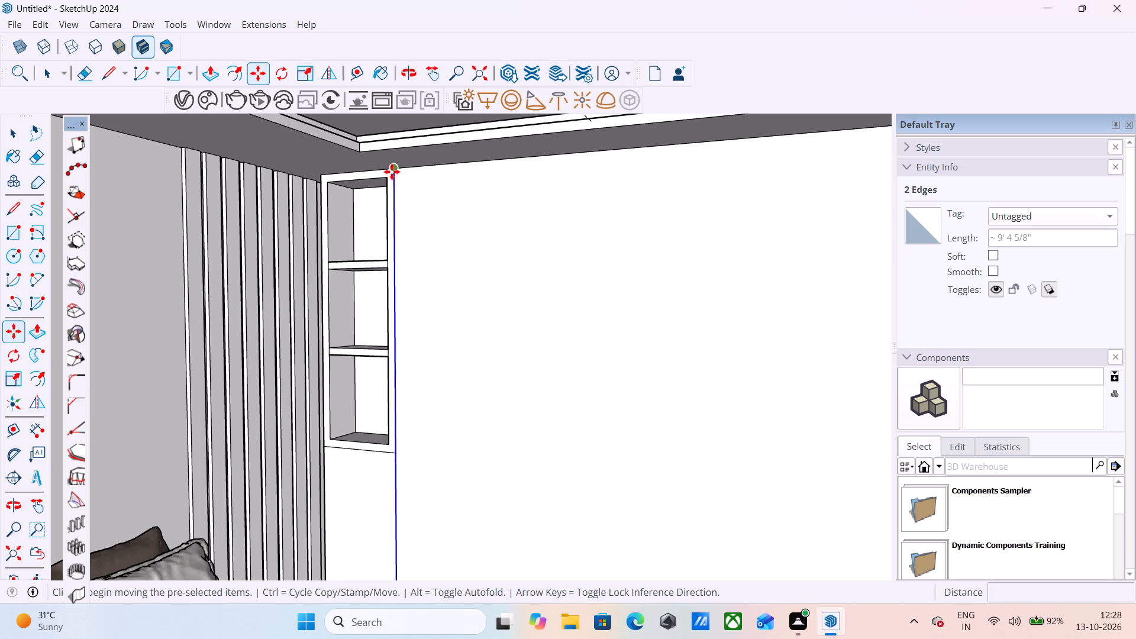
click(392, 169)
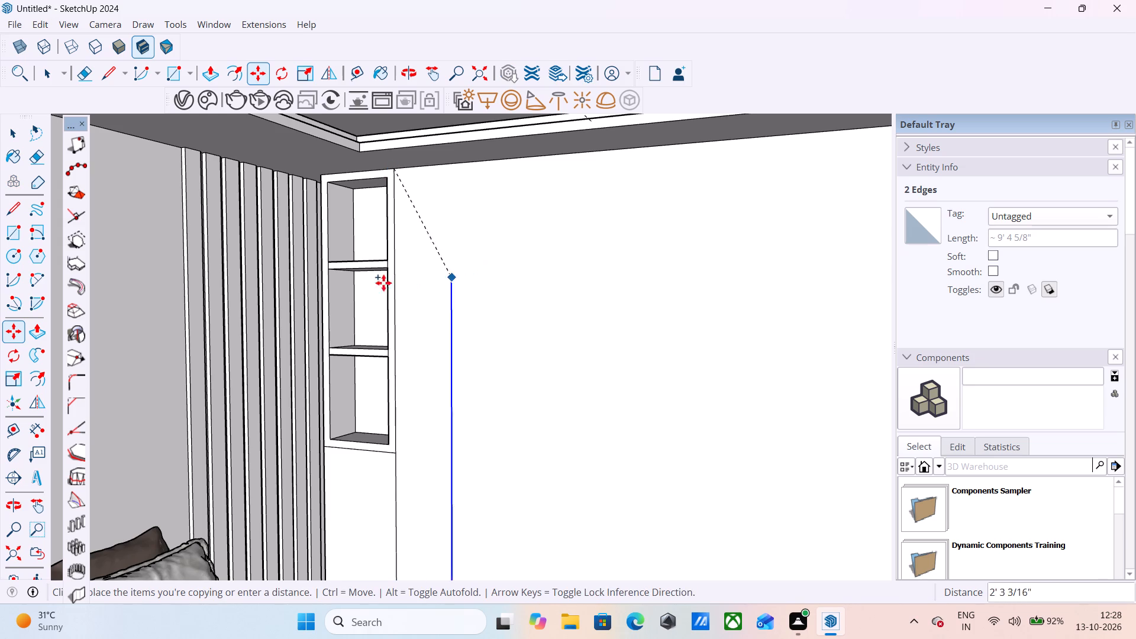
scroll(367, 295, down, 4)
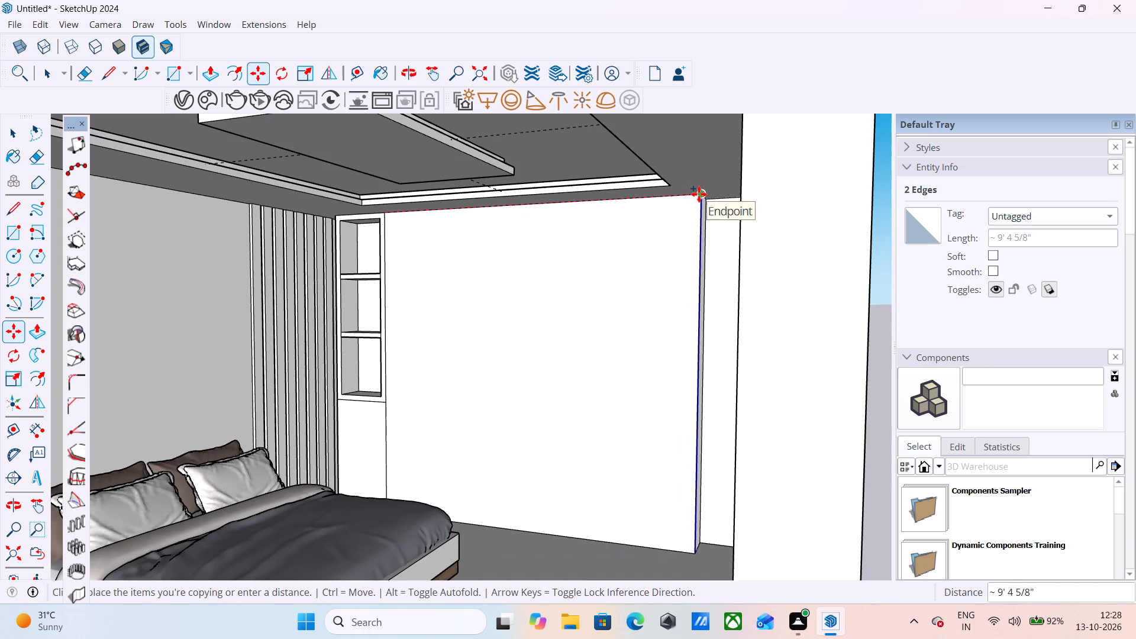
scroll(699, 194, up, 4)
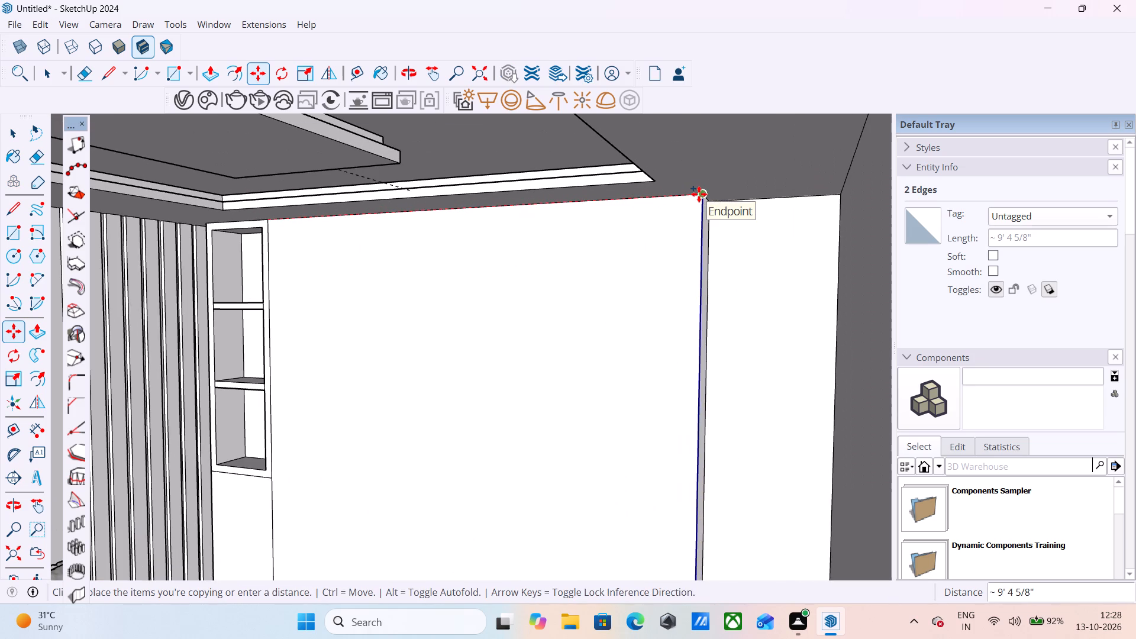
click(699, 194)
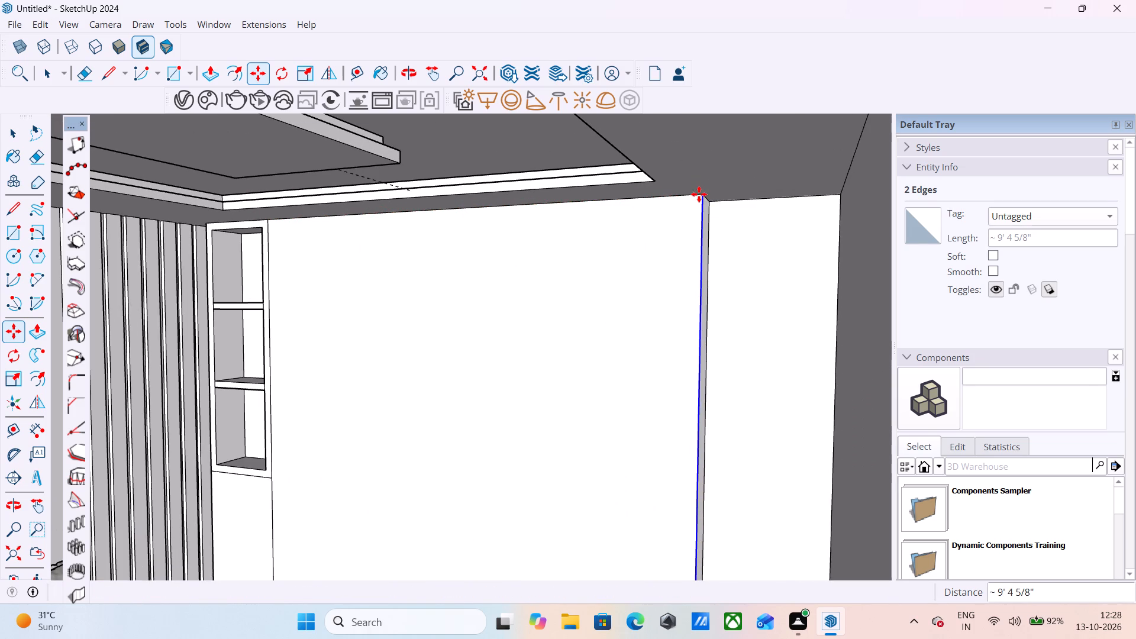
key(slash)
key(2)
key(Return)
scroll(801, 179, down, 2)
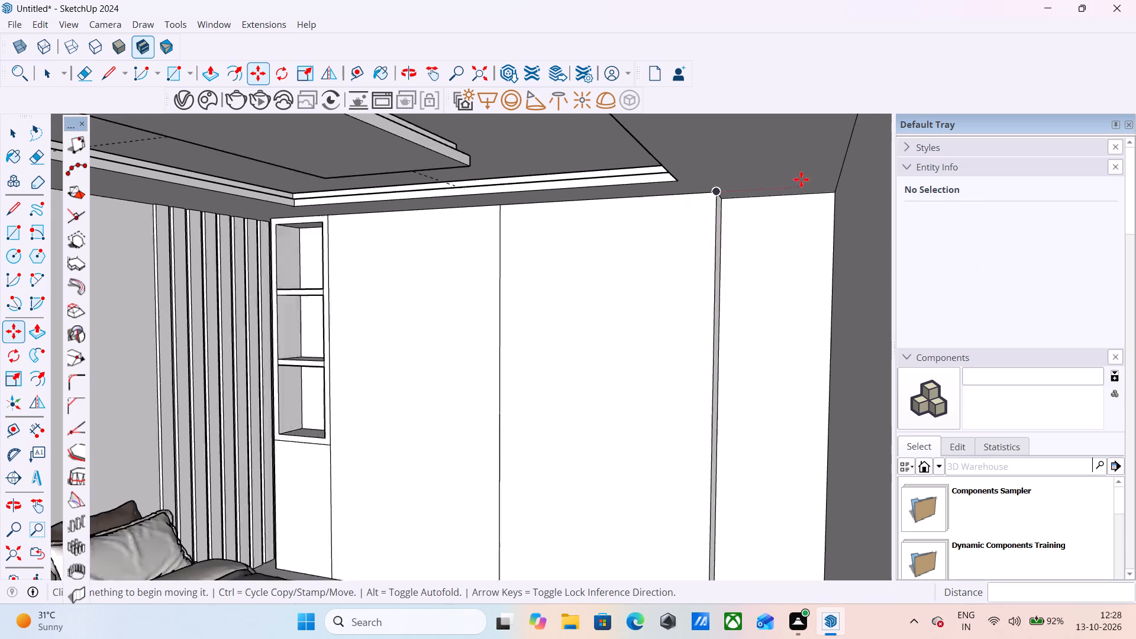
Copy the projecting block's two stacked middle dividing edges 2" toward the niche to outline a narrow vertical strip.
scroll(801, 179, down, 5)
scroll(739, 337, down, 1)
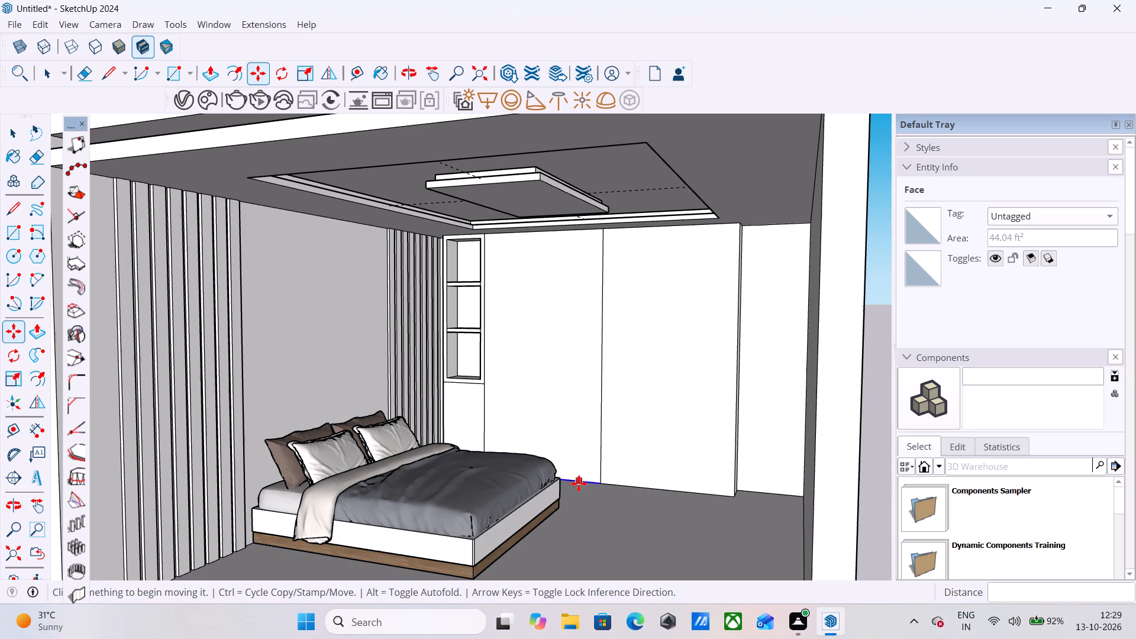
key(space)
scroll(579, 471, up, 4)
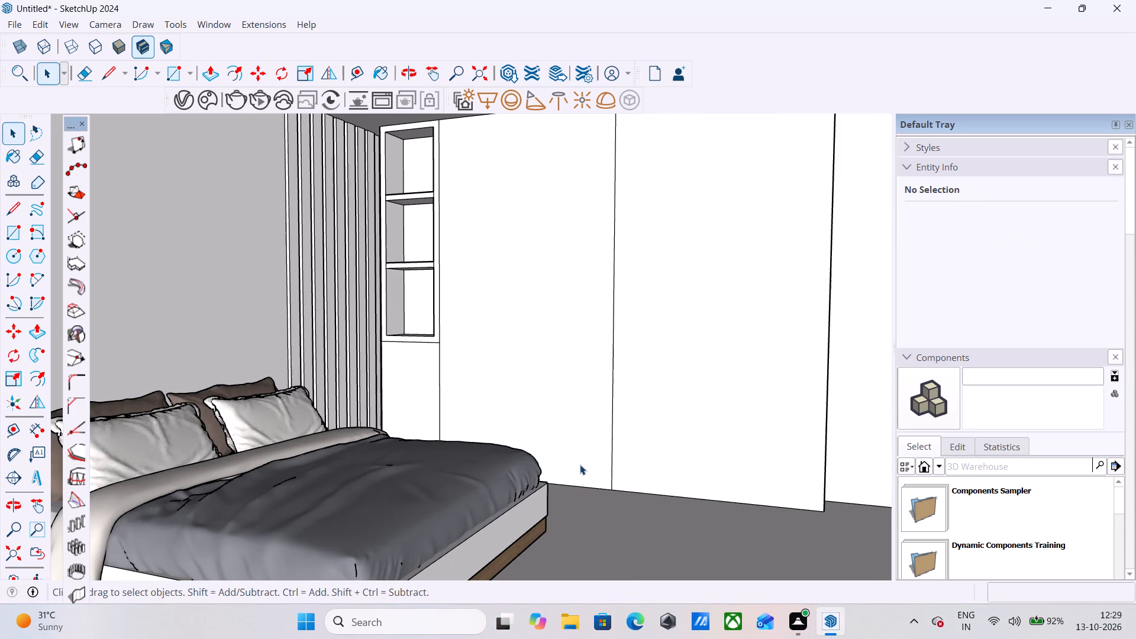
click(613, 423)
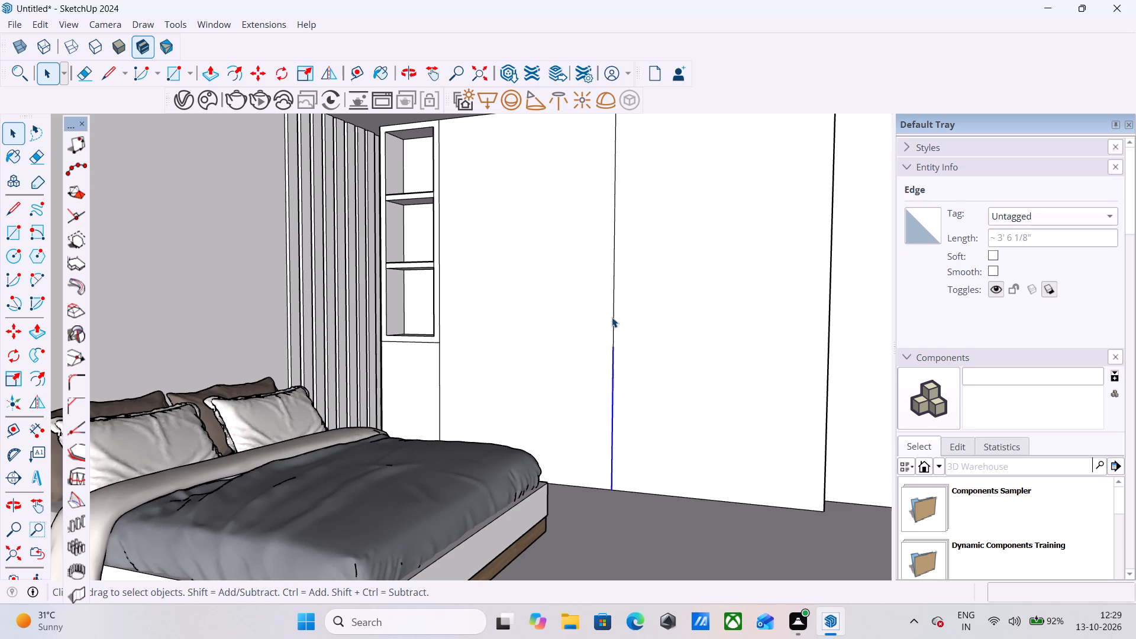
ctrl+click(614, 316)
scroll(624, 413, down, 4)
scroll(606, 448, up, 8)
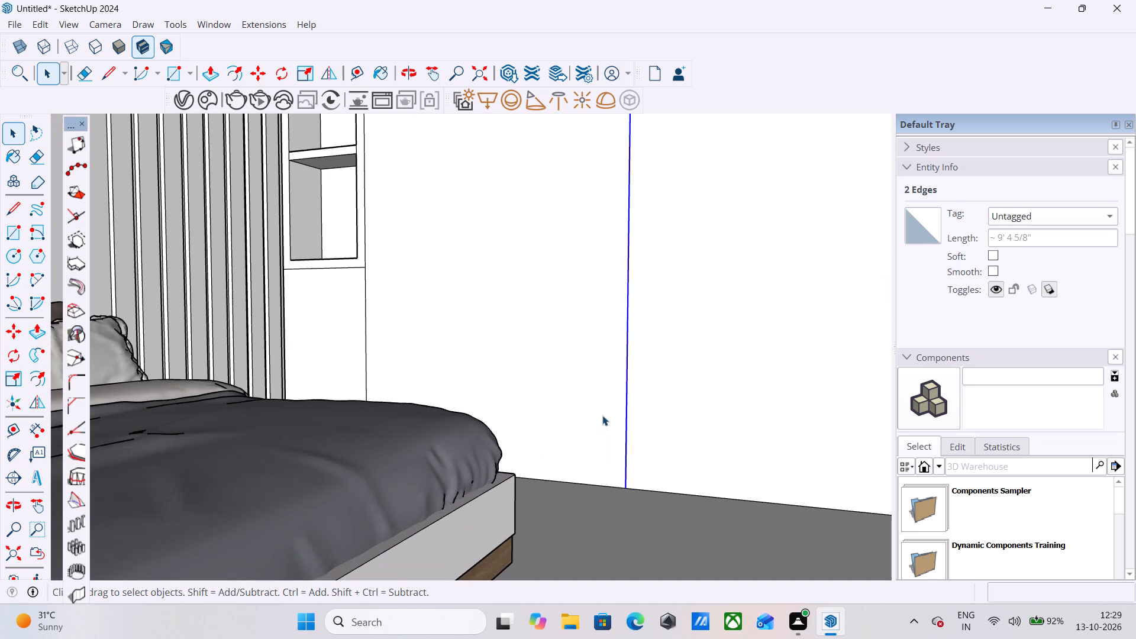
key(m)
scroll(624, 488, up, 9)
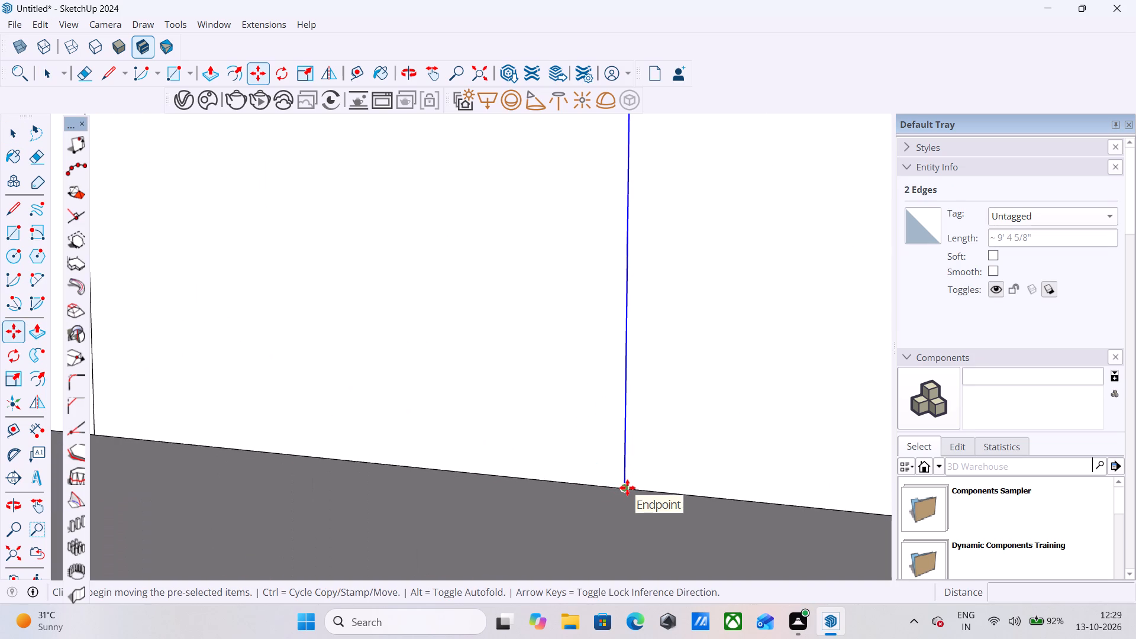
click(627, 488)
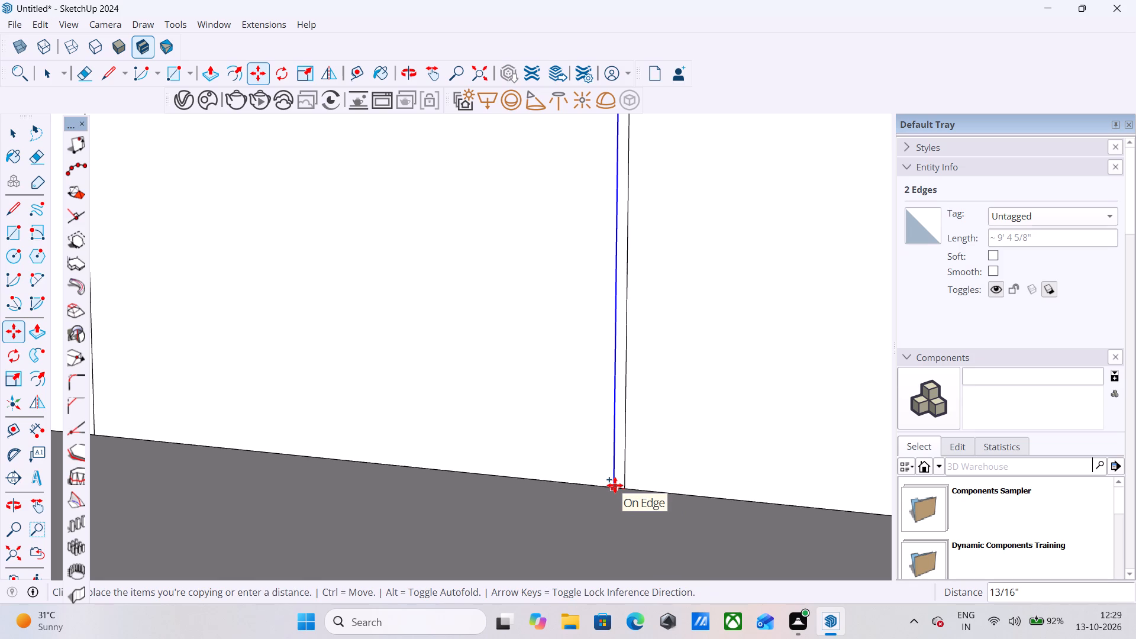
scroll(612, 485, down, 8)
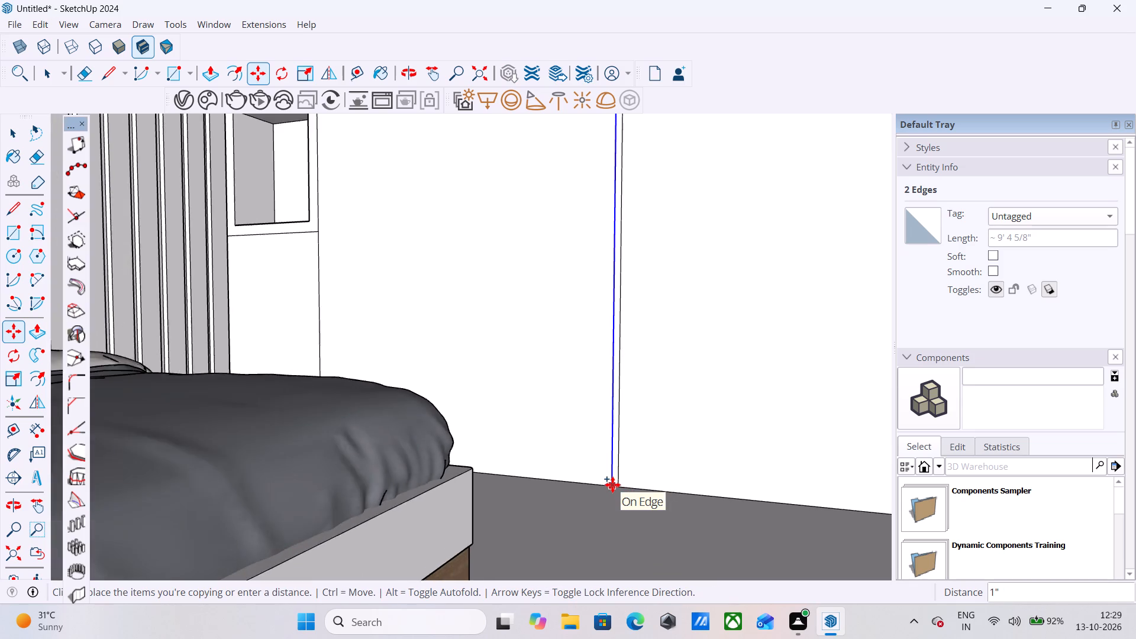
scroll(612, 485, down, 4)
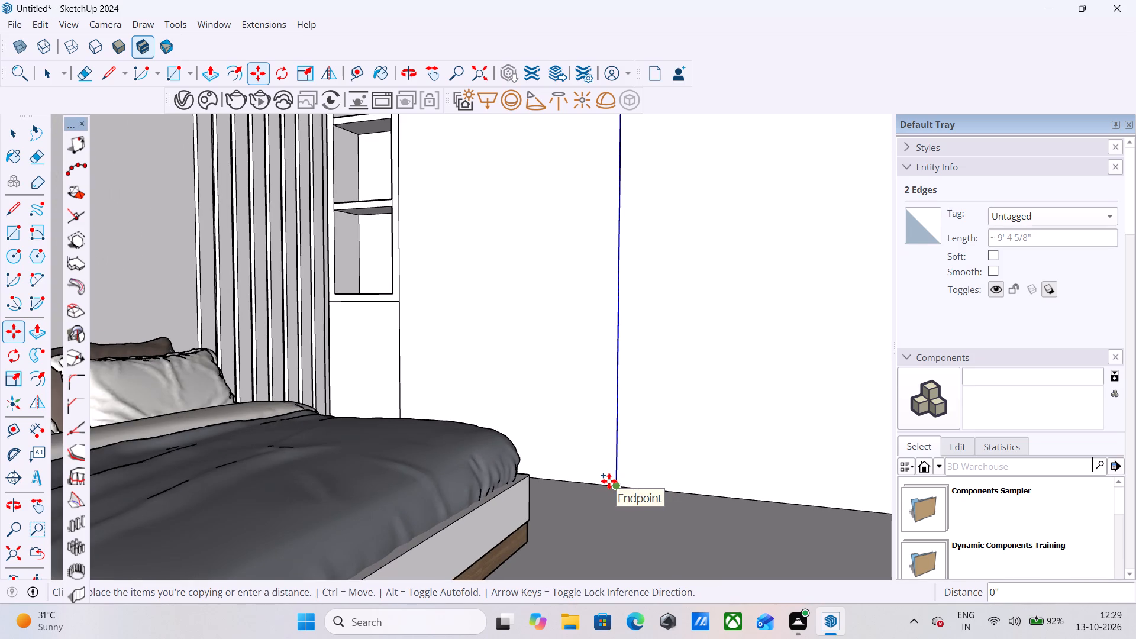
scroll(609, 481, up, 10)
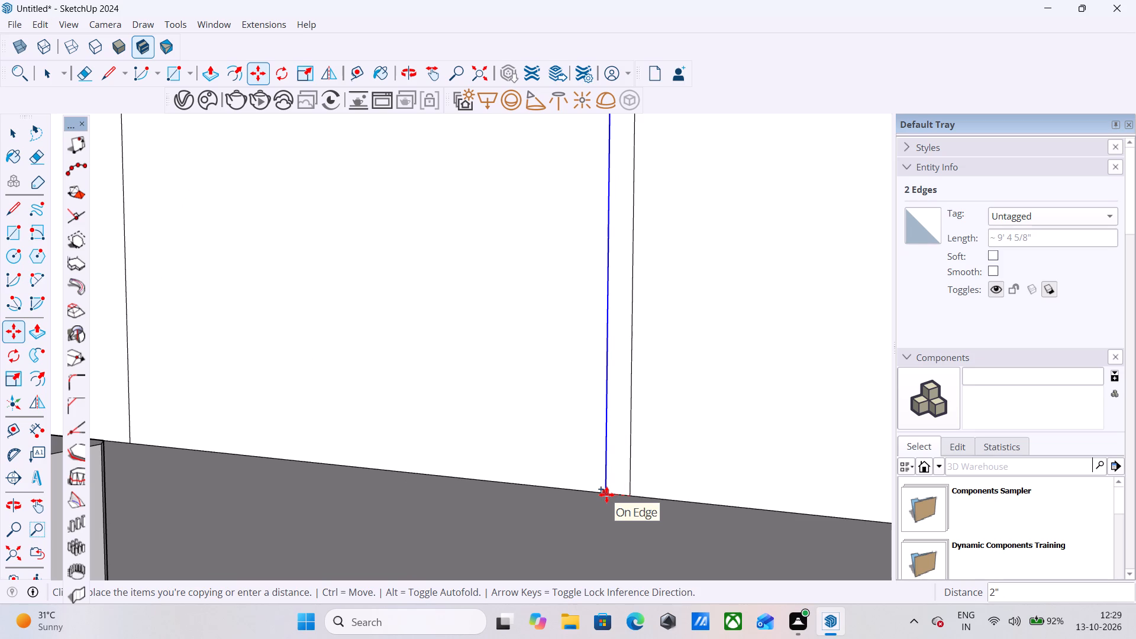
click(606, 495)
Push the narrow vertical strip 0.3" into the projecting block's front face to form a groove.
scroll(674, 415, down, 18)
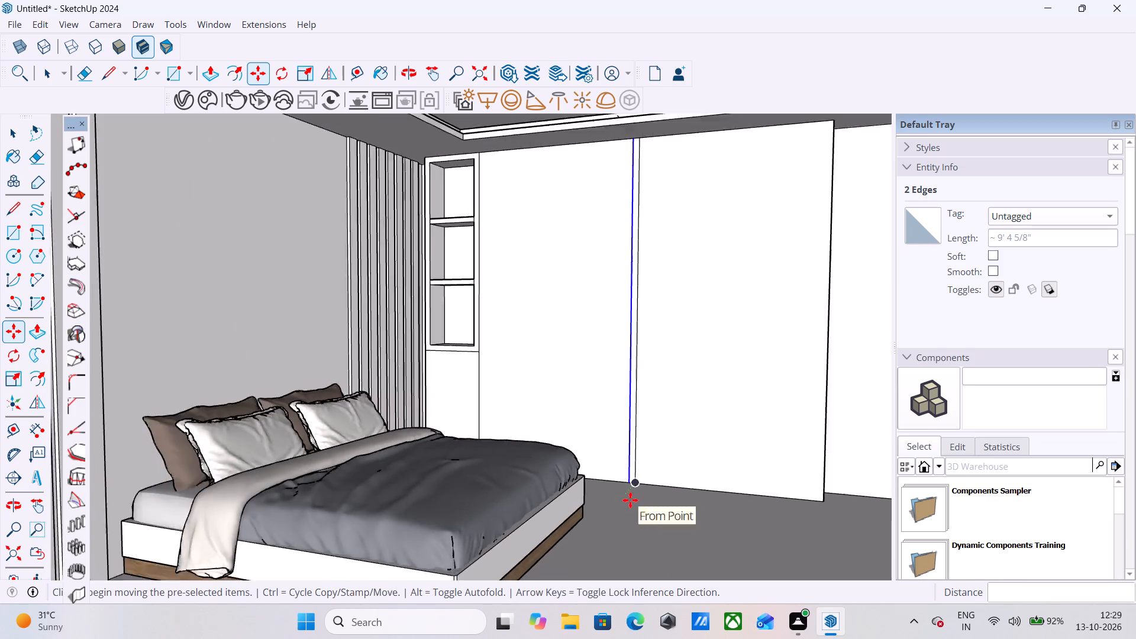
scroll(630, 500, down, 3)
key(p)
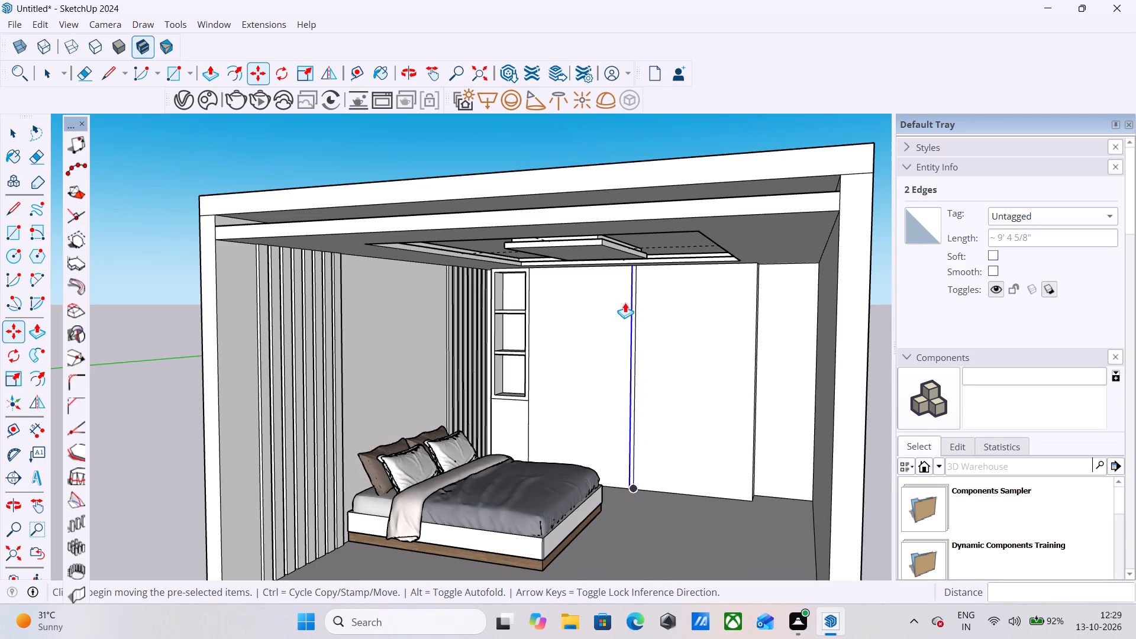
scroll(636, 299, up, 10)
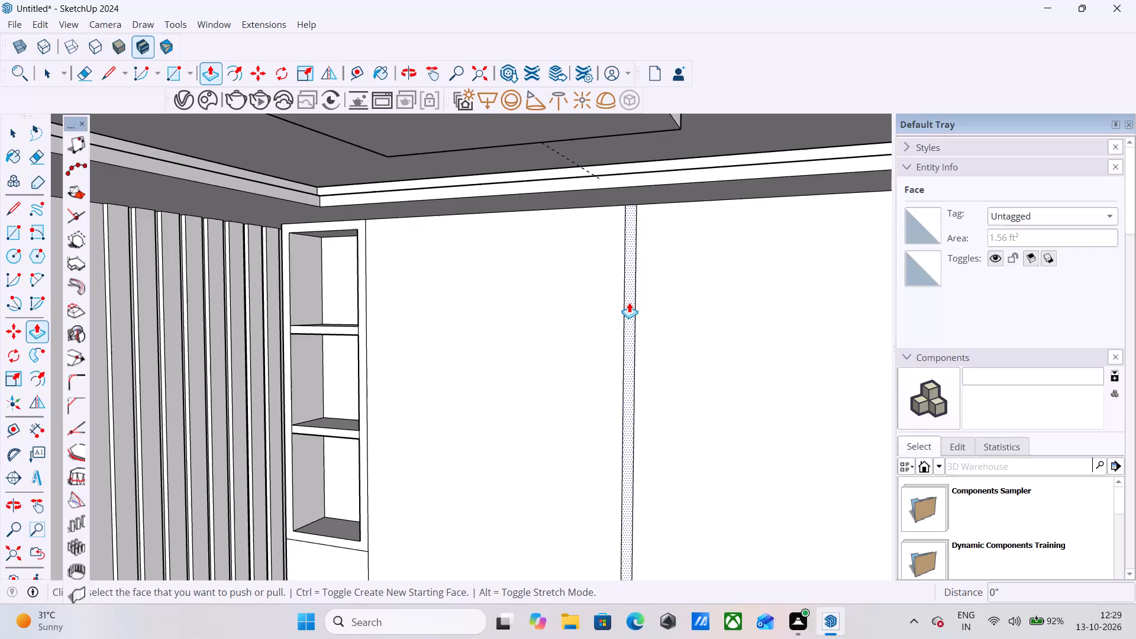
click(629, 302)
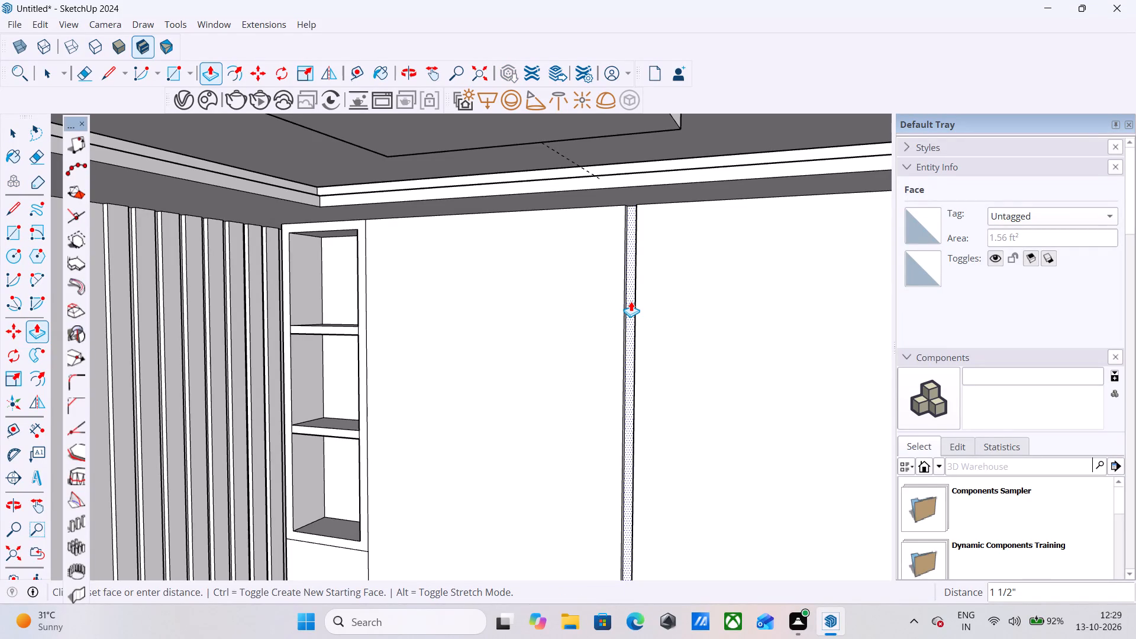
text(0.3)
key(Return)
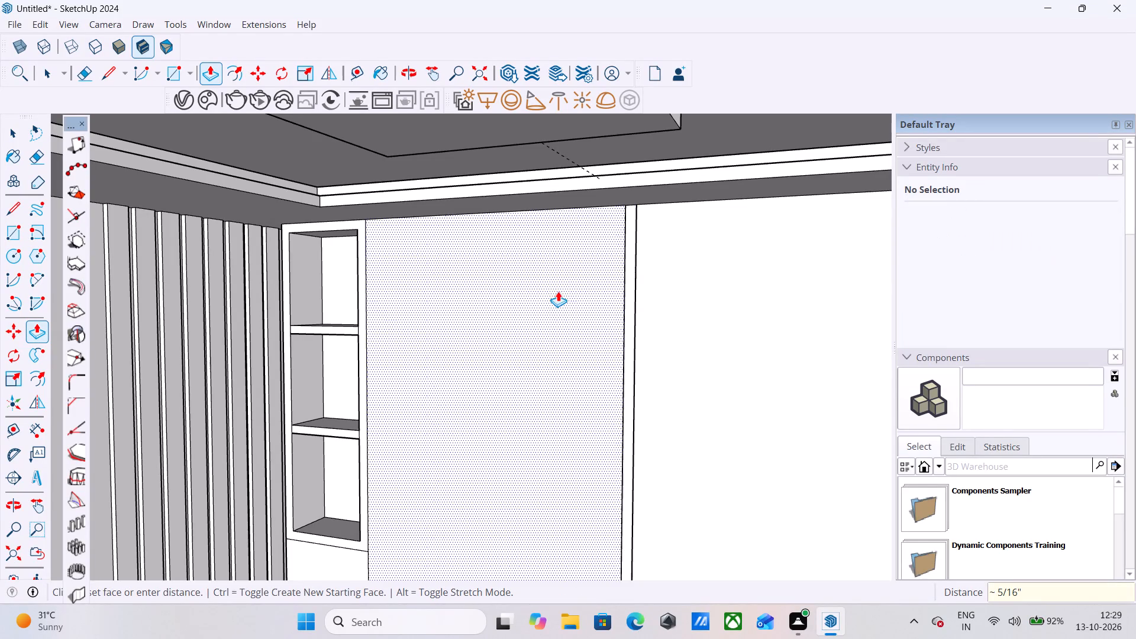
Examine the vertical groove between the two large panels up close and from the open front of the room.
scroll(663, 252, up, 6)
scroll(576, 251, up, 11)
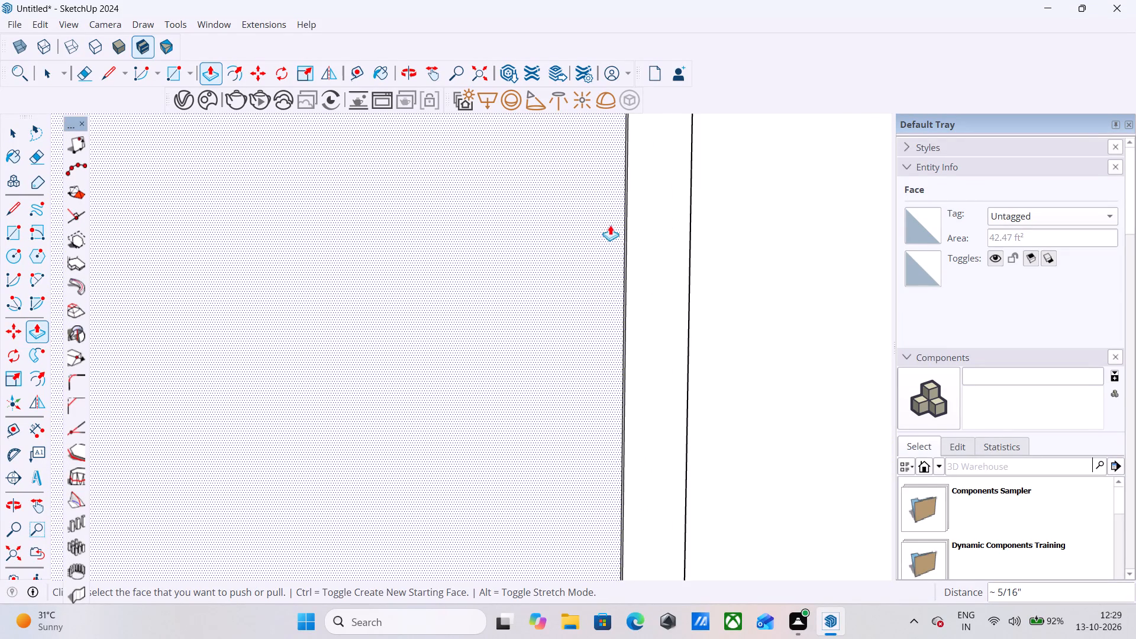
middle_drag(611, 224, 646, 282)
scroll(637, 291, up, 1)
scroll(655, 253, down, 4)
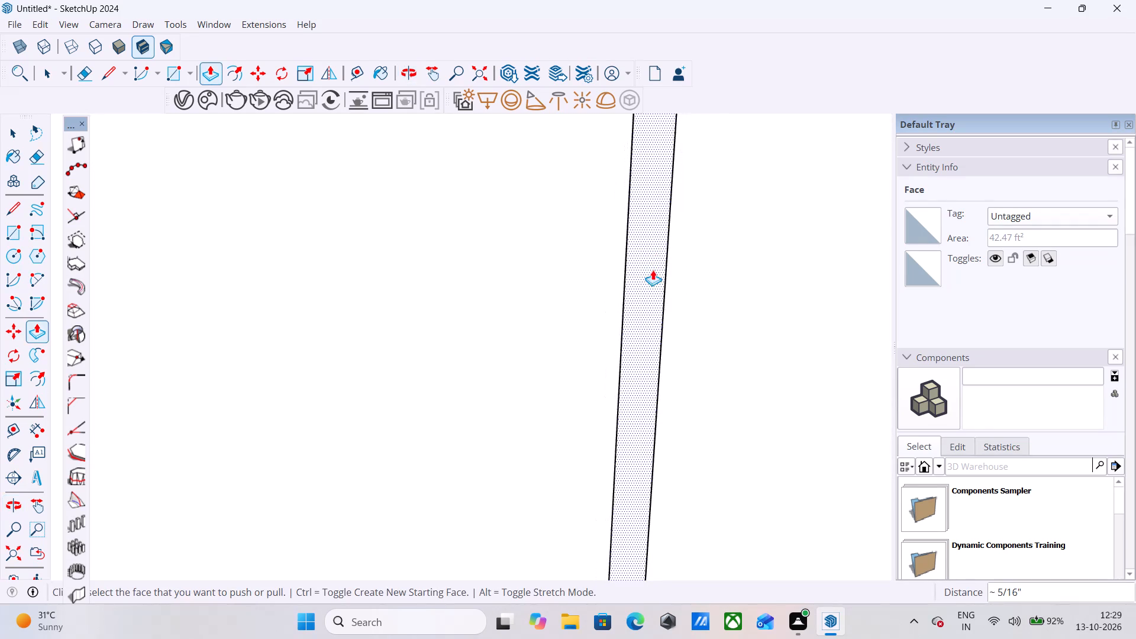
scroll(653, 270, down, 20)
scroll(653, 270, down, 20)
scroll(653, 270, down, 2)
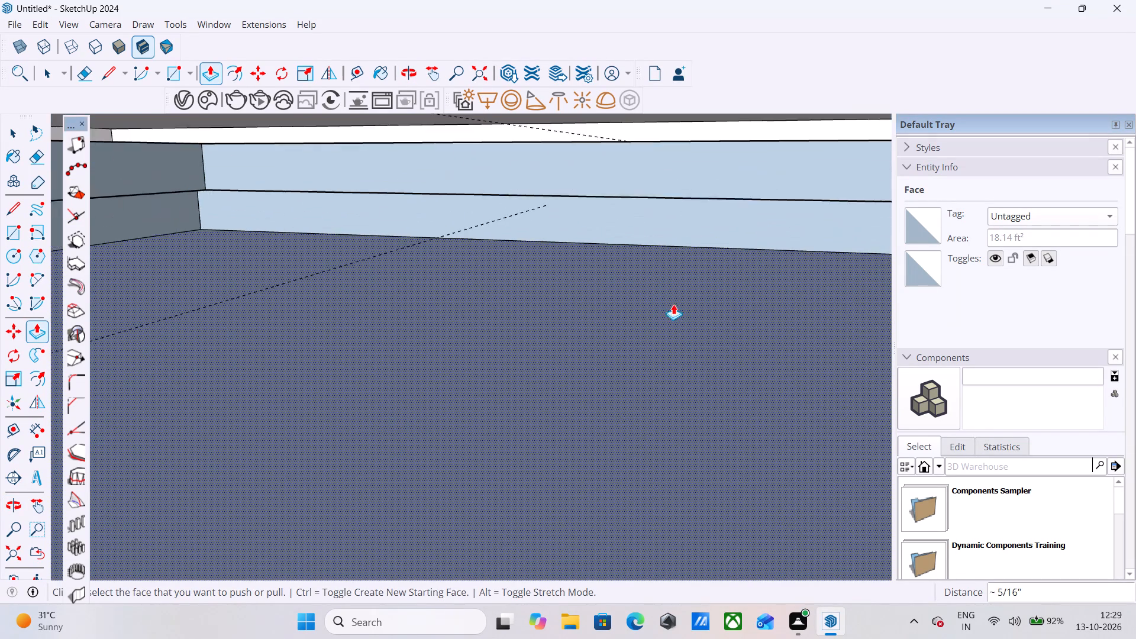
scroll(673, 304, down, 20)
scroll(673, 304, down, 20)
scroll(673, 304, down, 2)
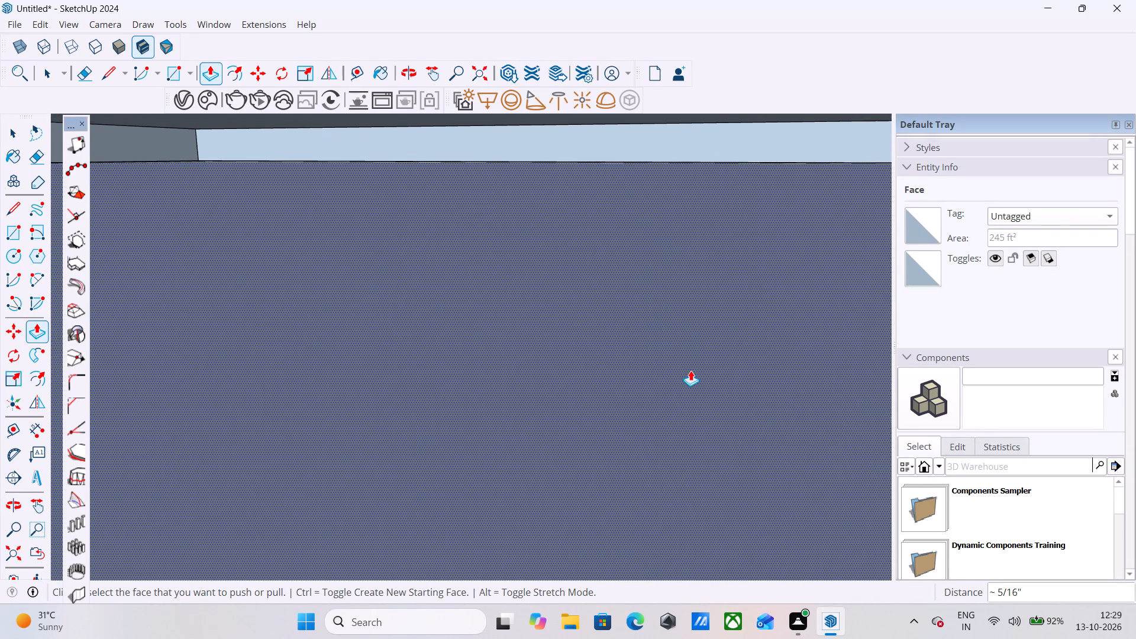
scroll(690, 370, down, 6)
scroll(688, 375, down, 20)
scroll(688, 375, down, 12)
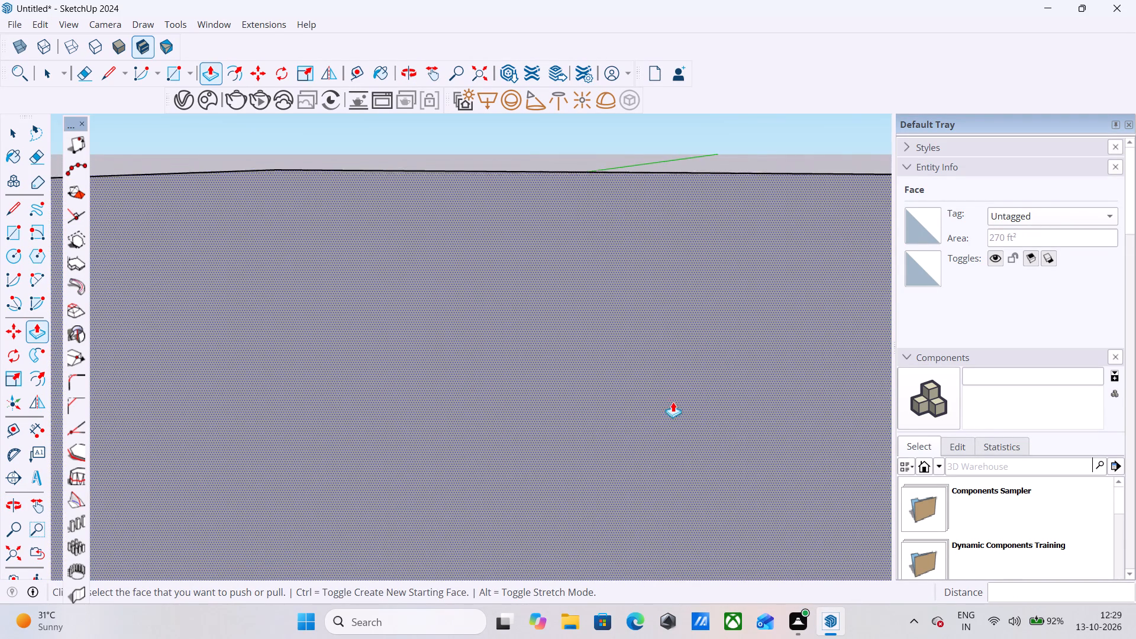
scroll(673, 402, down, 20)
scroll(673, 402, down, 17)
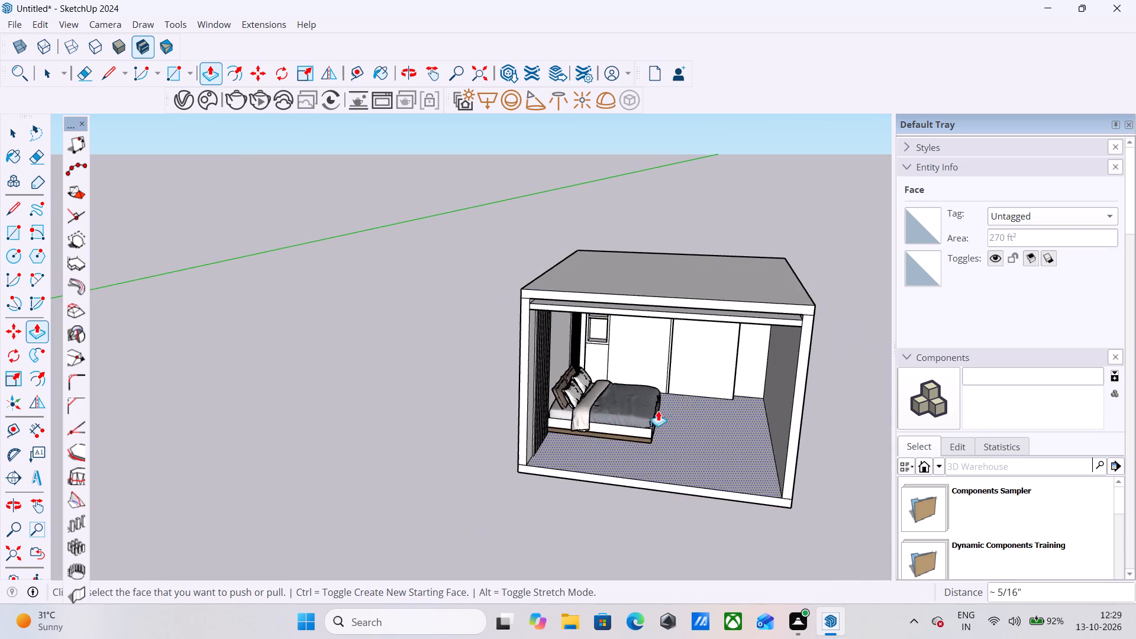
scroll(676, 383, up, 10)
key(space)
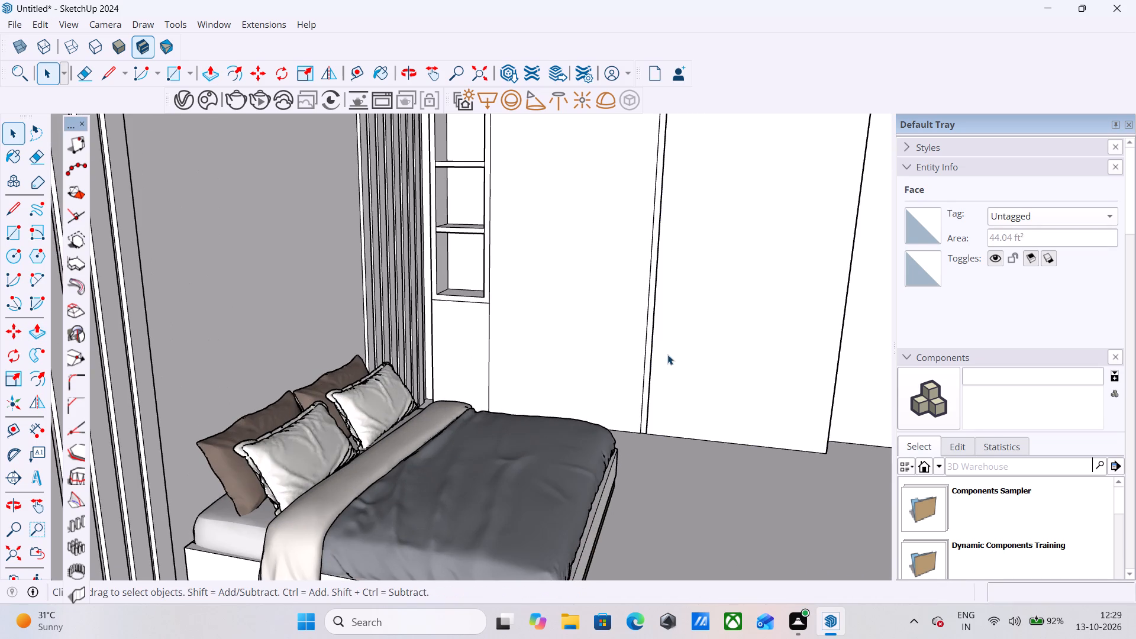
scroll(624, 363, down, 4)
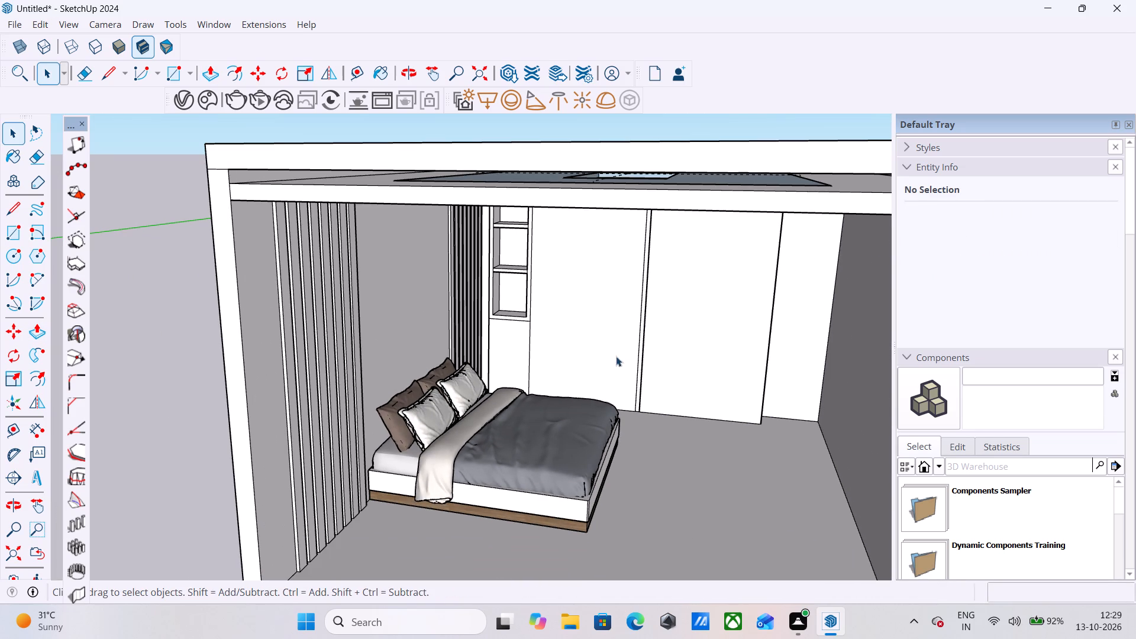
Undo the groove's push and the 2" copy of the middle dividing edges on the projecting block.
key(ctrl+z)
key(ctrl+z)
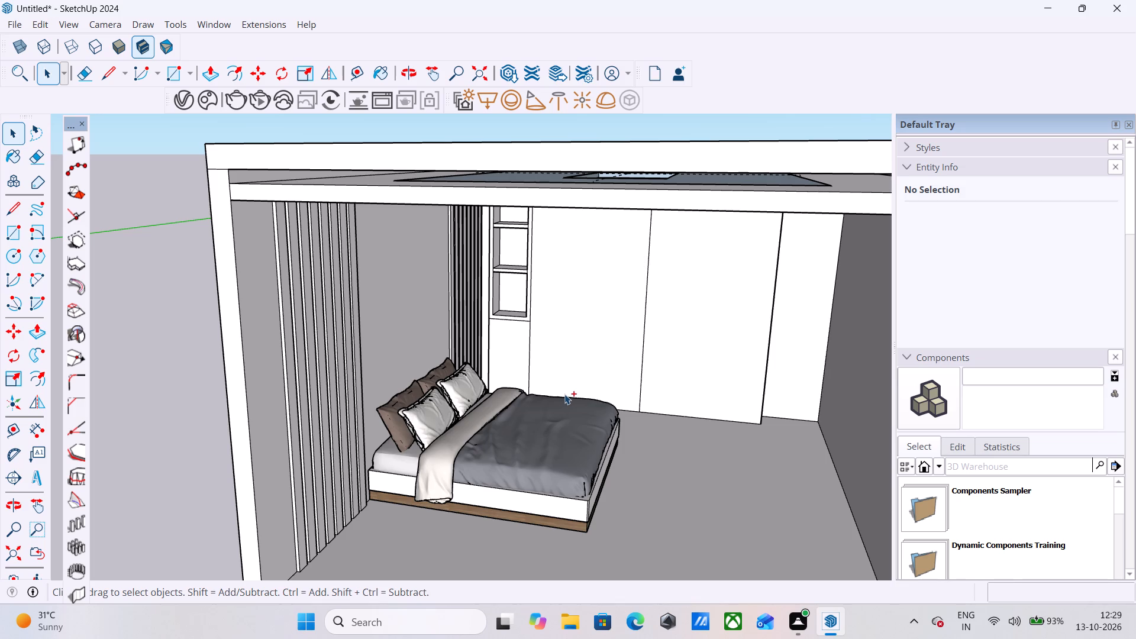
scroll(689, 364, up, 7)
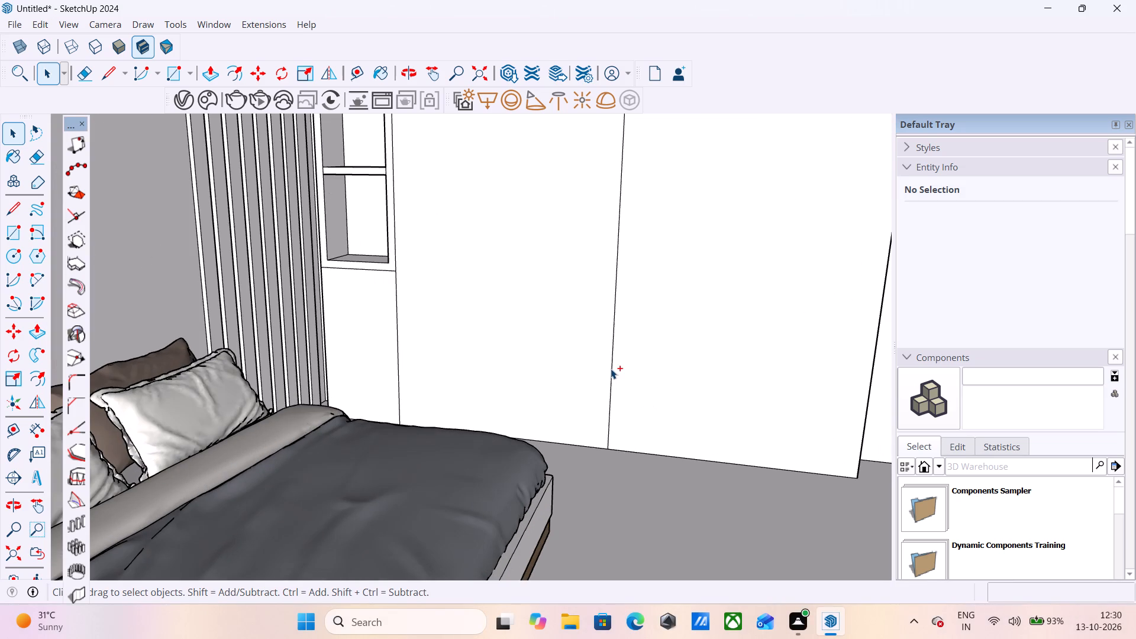
Copy the projecting block's two stacked middle dividing edges about 1 1/8" toward the niche to outline a thin vertical strip.
ctrl+click(611, 369)
ctrl+click(618, 238)
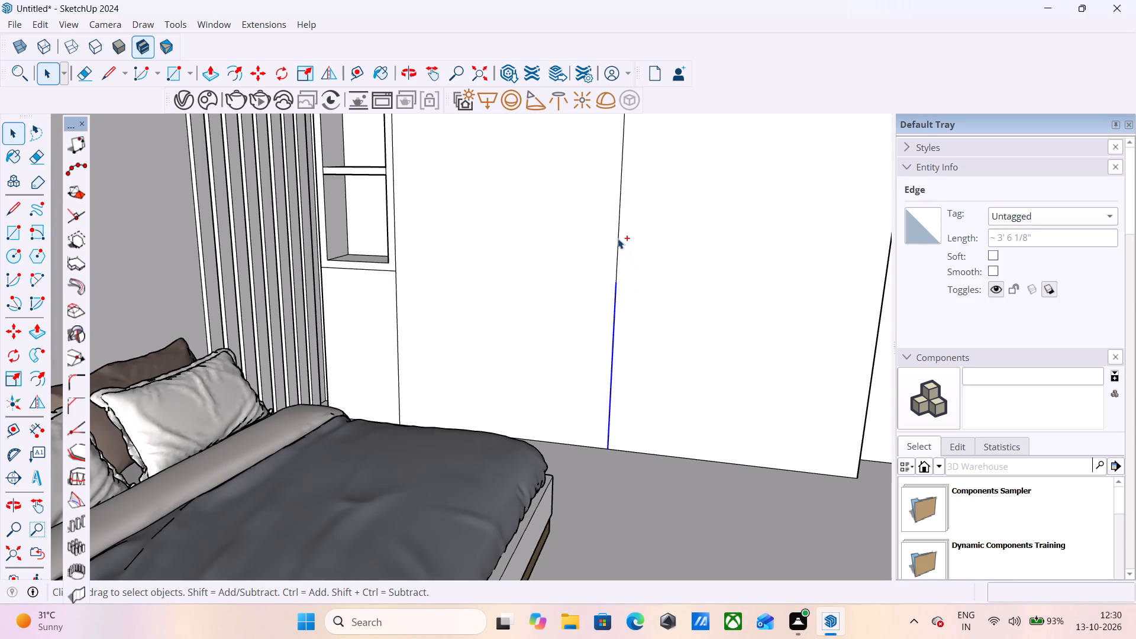
key(m)
scroll(617, 465, up, 5)
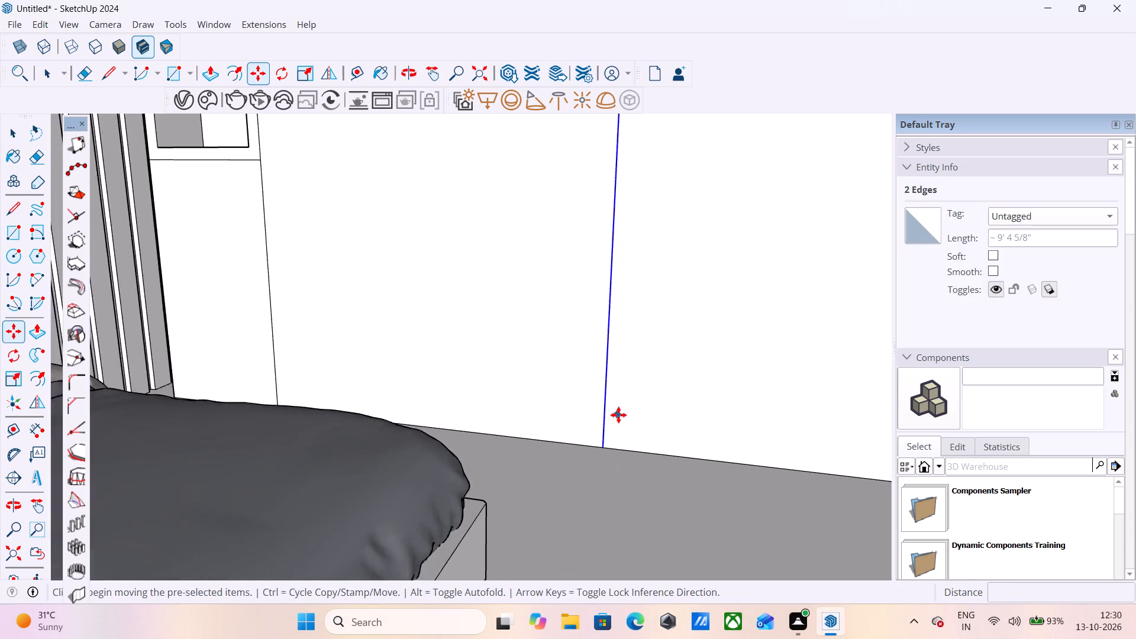
scroll(618, 415, up, 5)
click(593, 472)
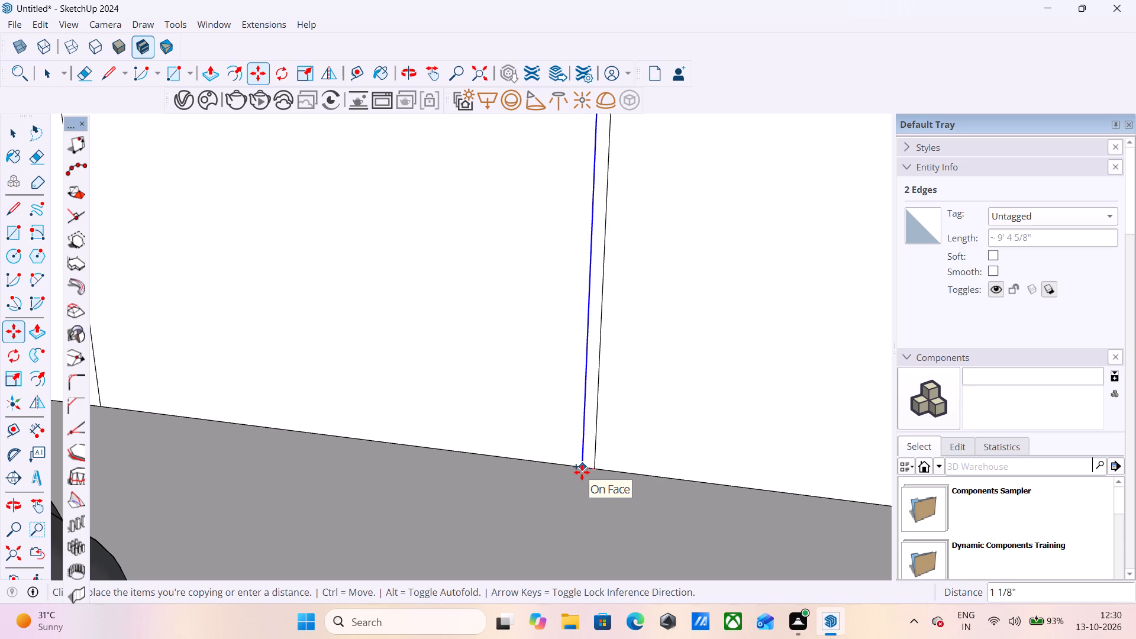
click(582, 472)
Push the thin vertical strip 0.3" into the projecting block's front face to form a groove.
scroll(595, 496, down, 3)
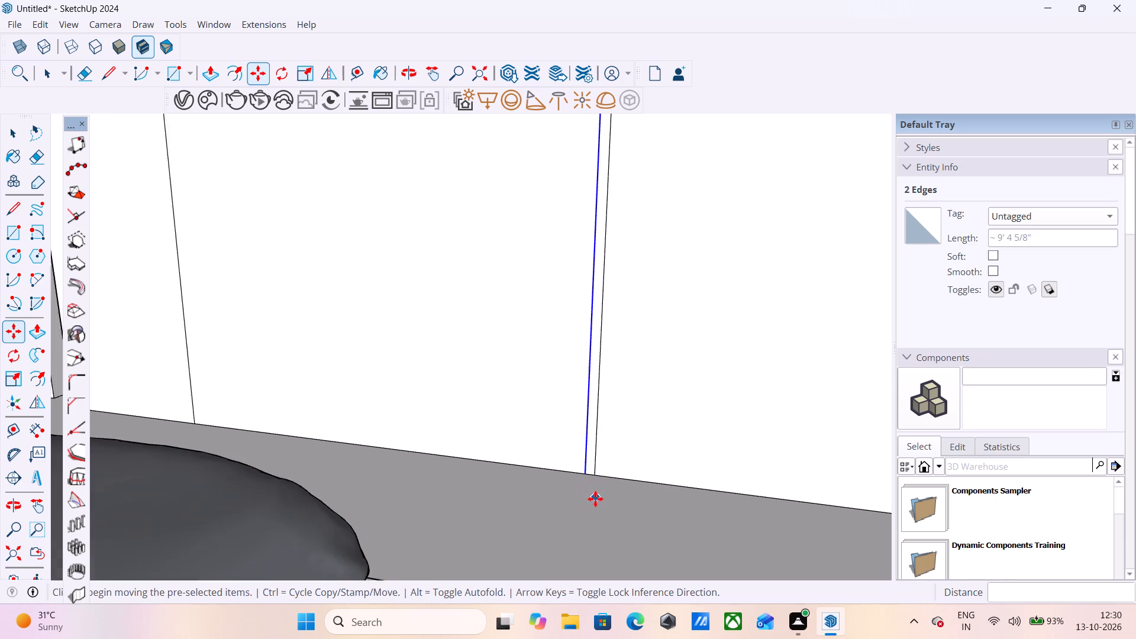
scroll(595, 499, down, 1)
key(p)
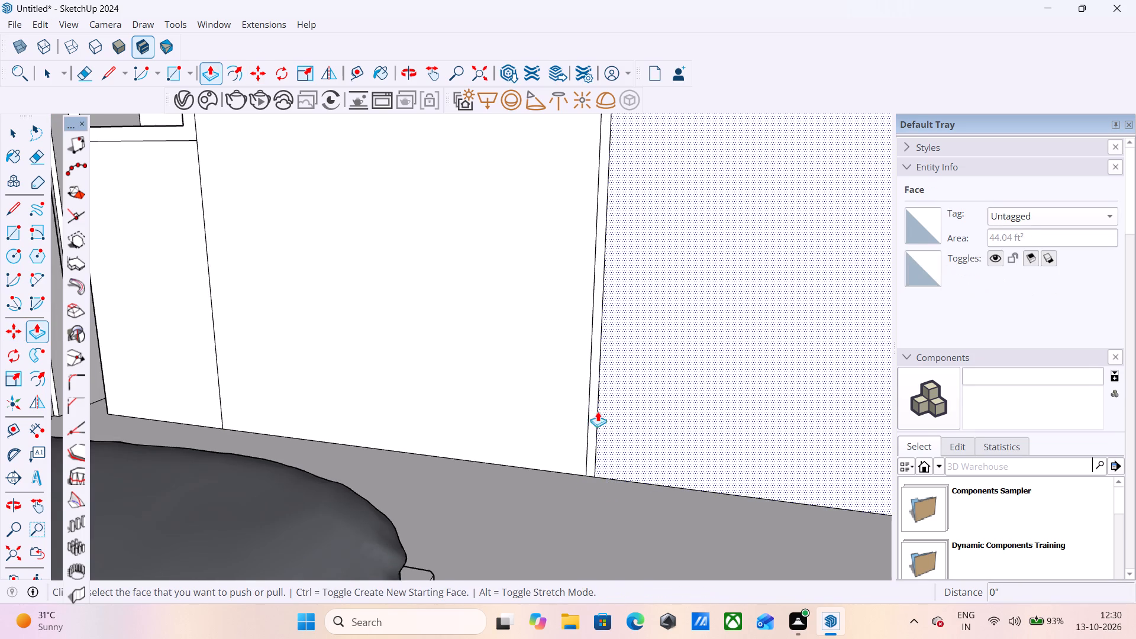
scroll(598, 424, down, 4)
click(596, 407)
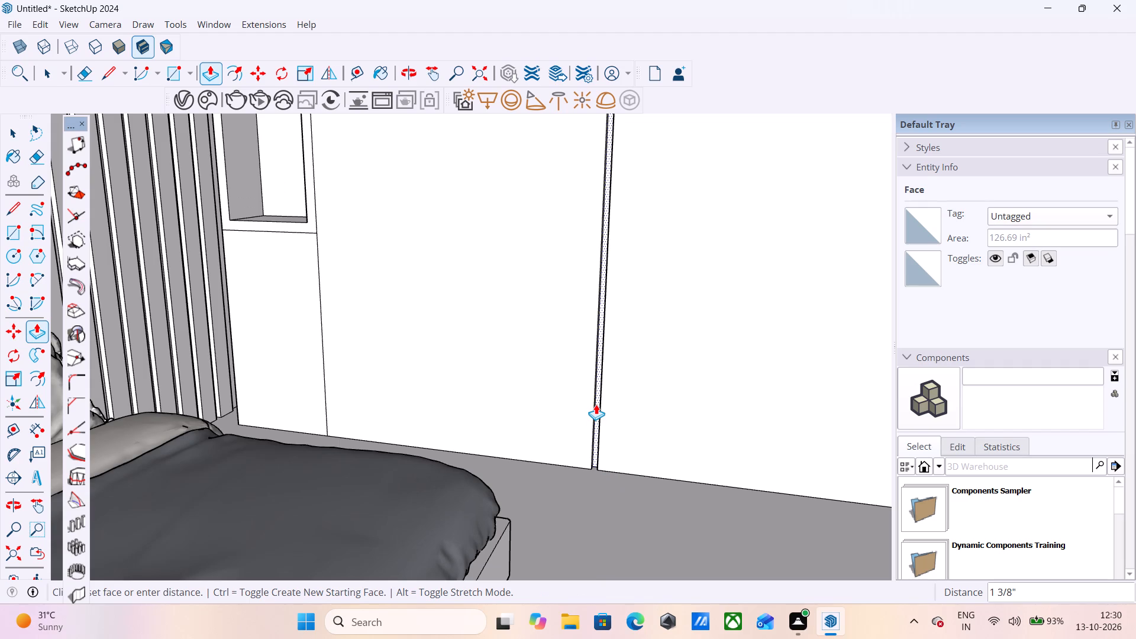
text(0.3)
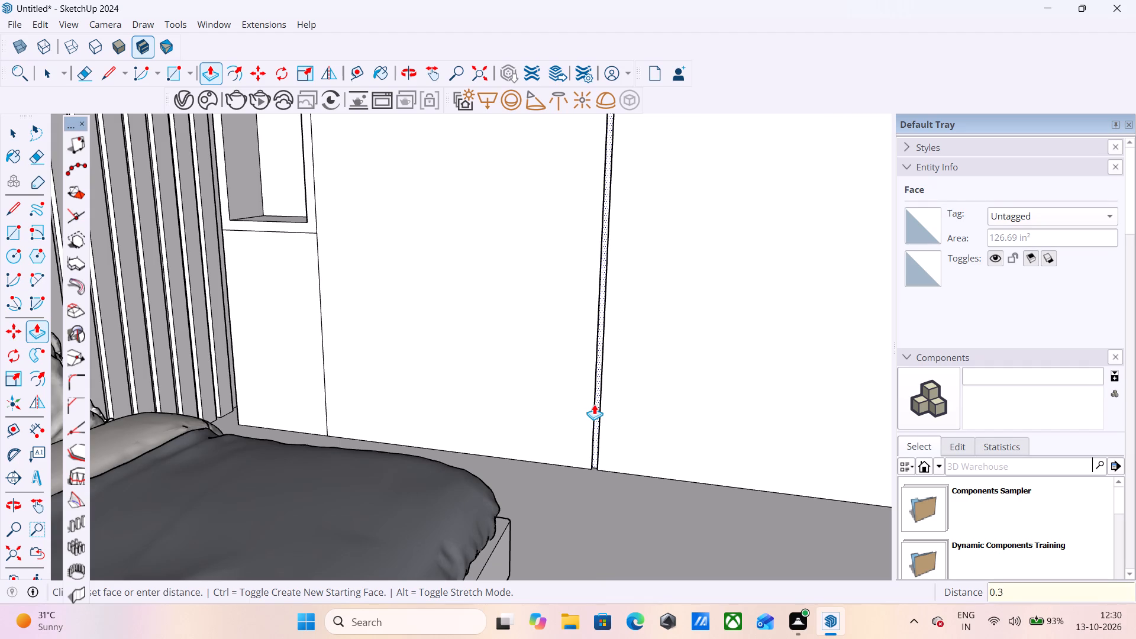
key(Return)
Examine the vertical groove, the two large panels, the shelved niche and the stepped ceiling from the room's open front.
scroll(624, 456, down, 3)
scroll(669, 433, down, 4)
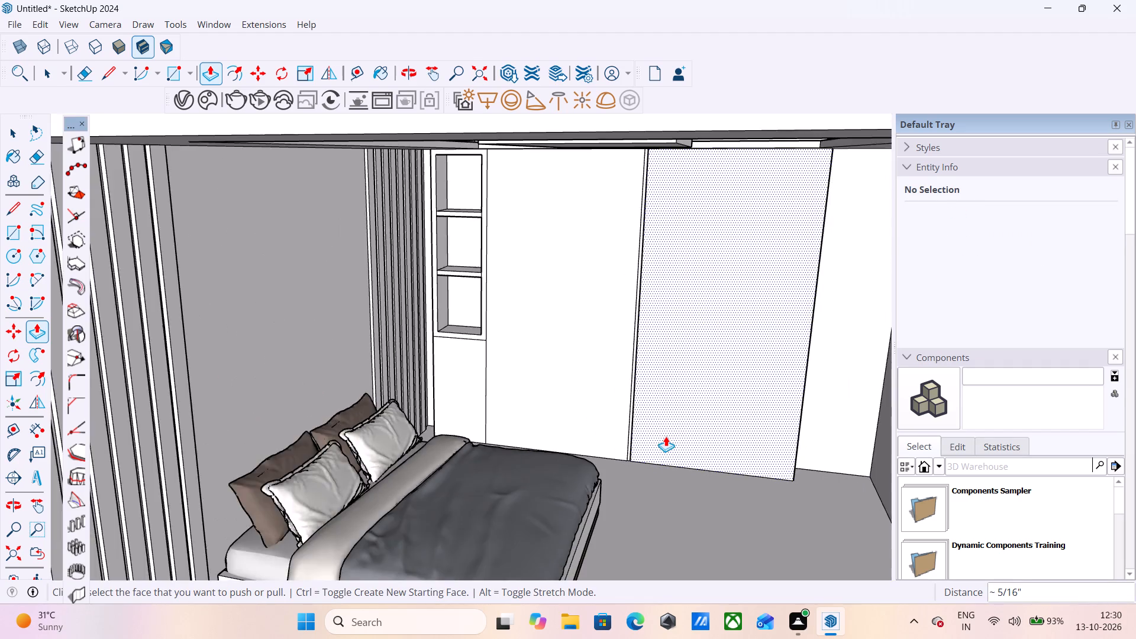
scroll(666, 436, down, 5)
middle_drag(655, 424, 594, 340)
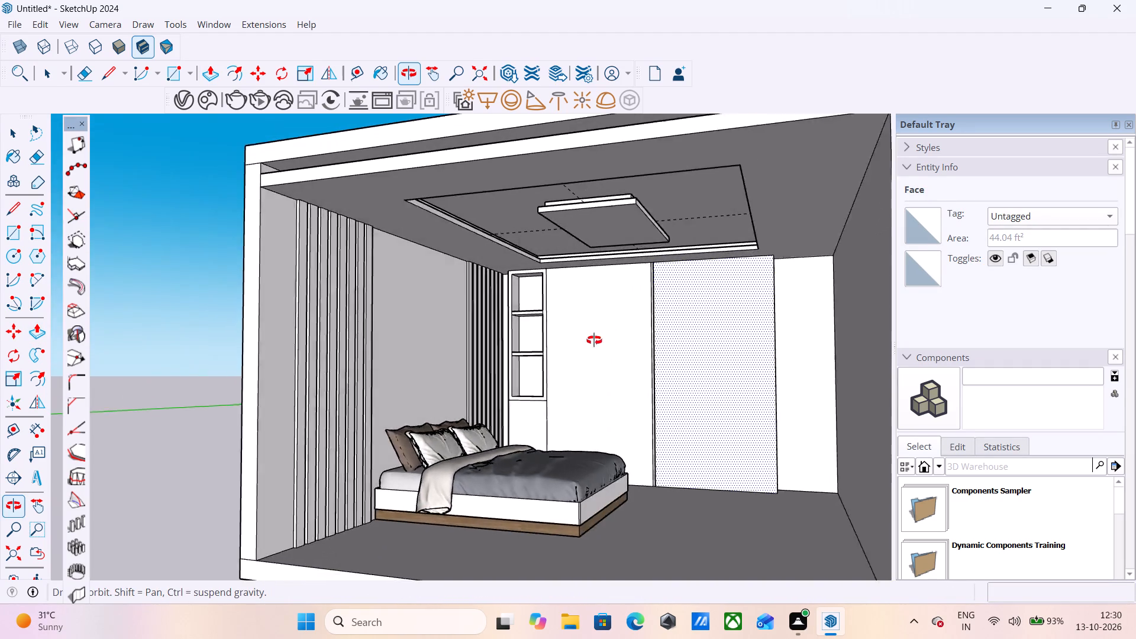
middle_drag(594, 340, 644, 338)
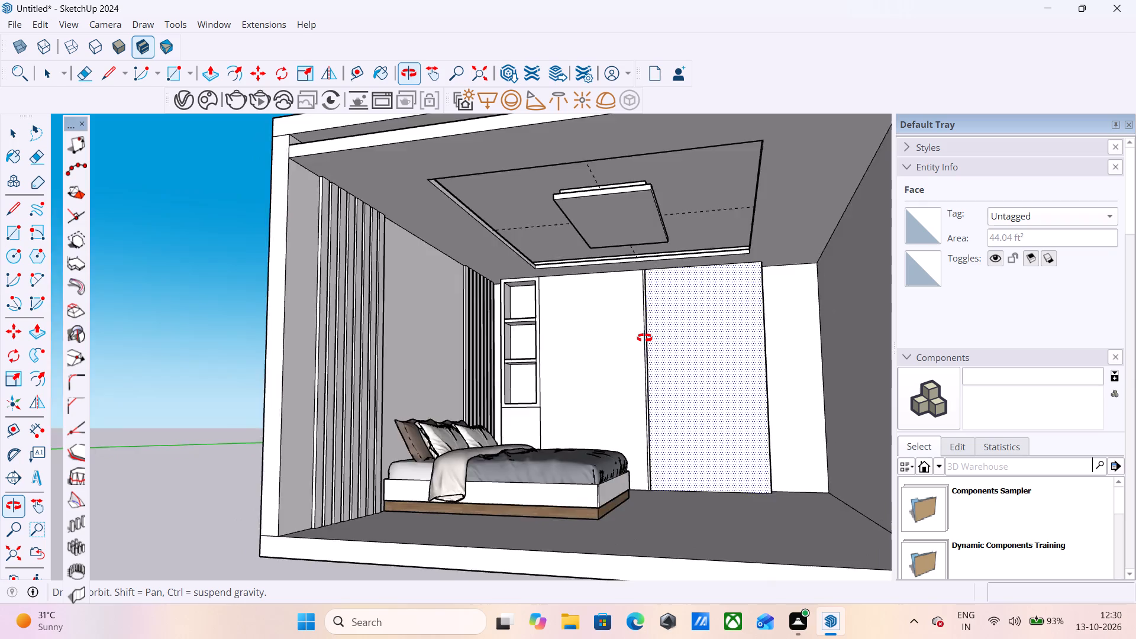
middle_drag(644, 338, 632, 345)
scroll(690, 351, down, 3)
middle_drag(648, 375, 839, 399)
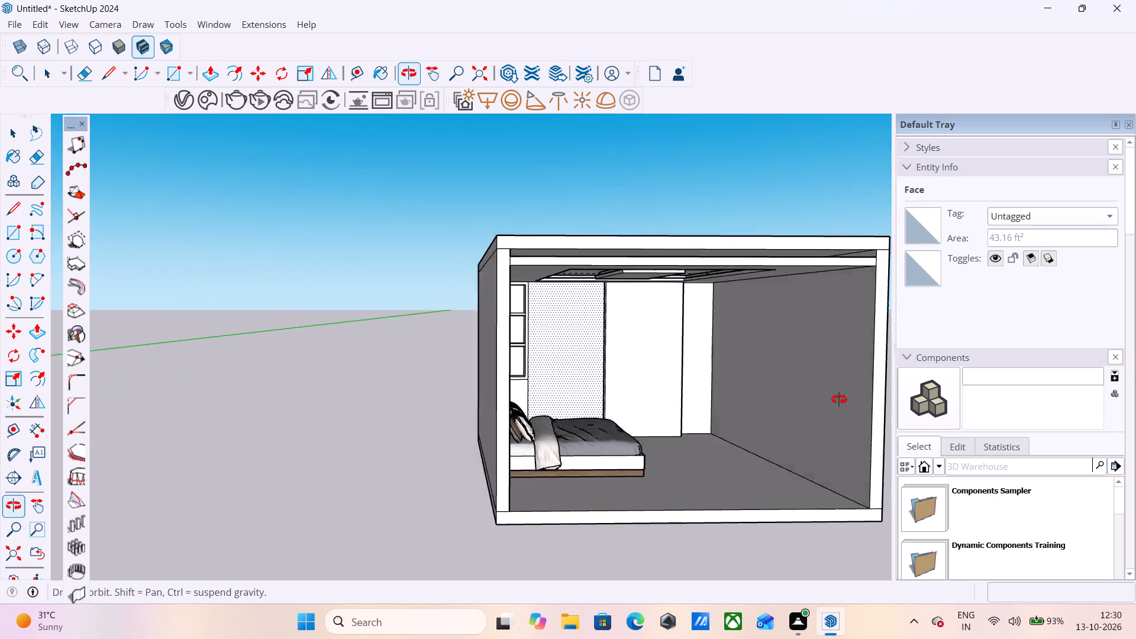
middle_drag(839, 399, 455, 356)
middle_drag(431, 356, 770, 391)
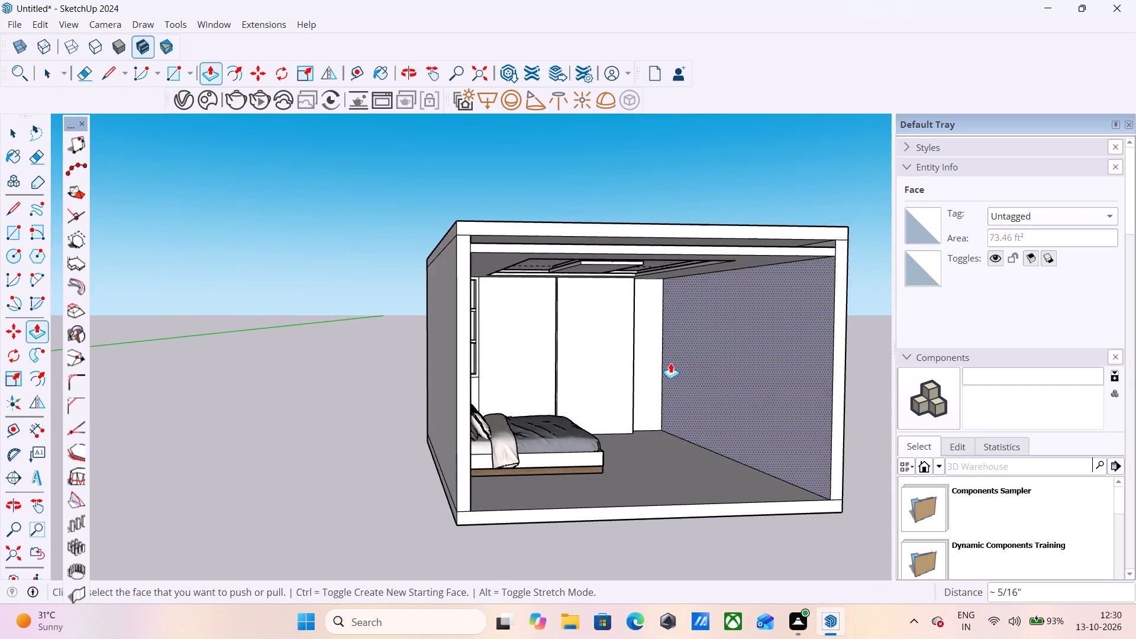
middle_drag(655, 385, 493, 368)
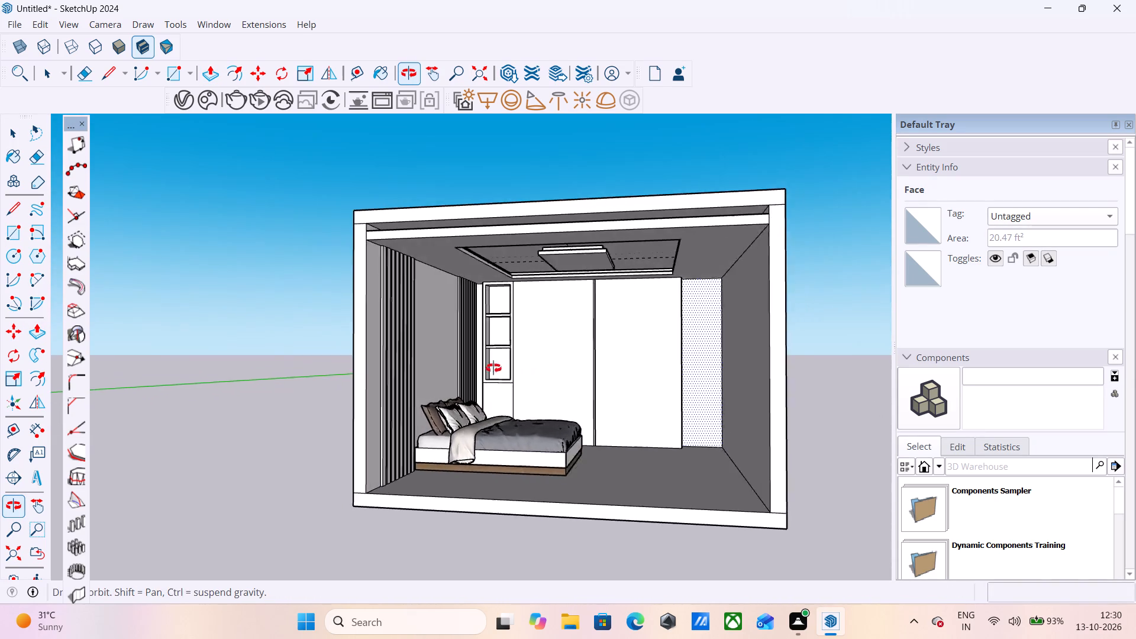
middle_drag(493, 368, 502, 375)
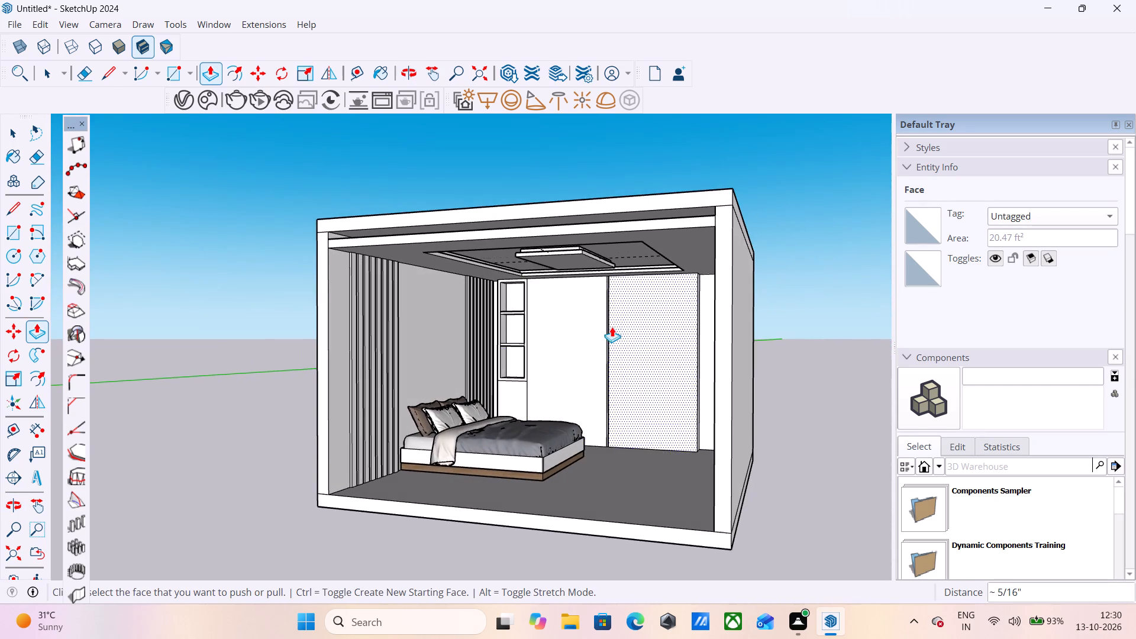
scroll(612, 312, up, 5)
key(space)
scroll(559, 399, down, 3)
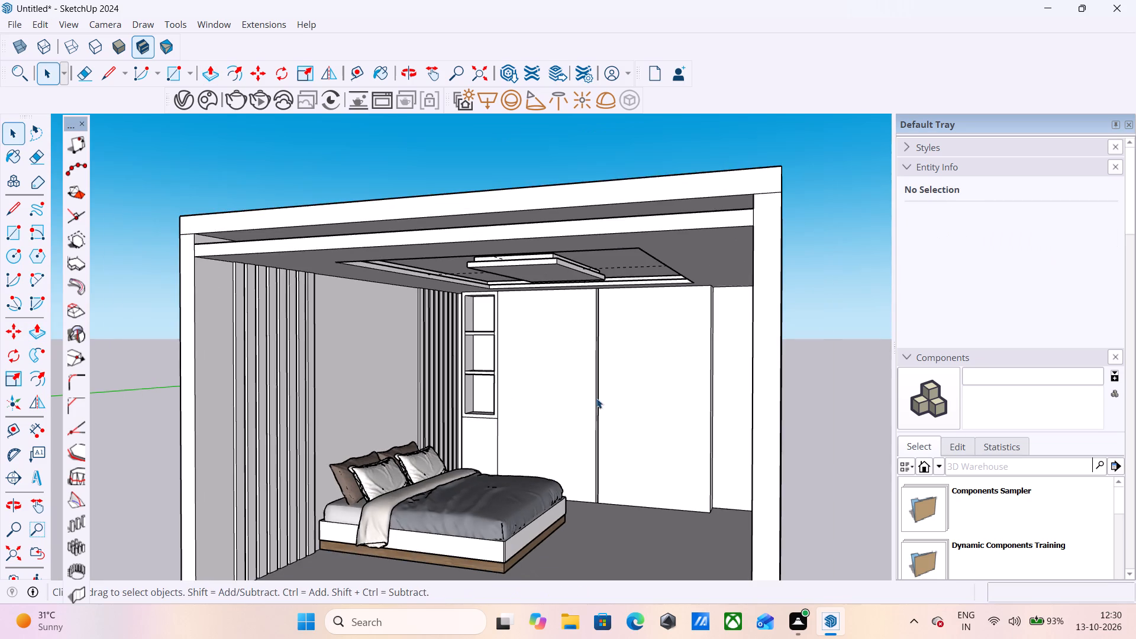
middle_drag(590, 396, 573, 381)
scroll(432, 366, down, 4)
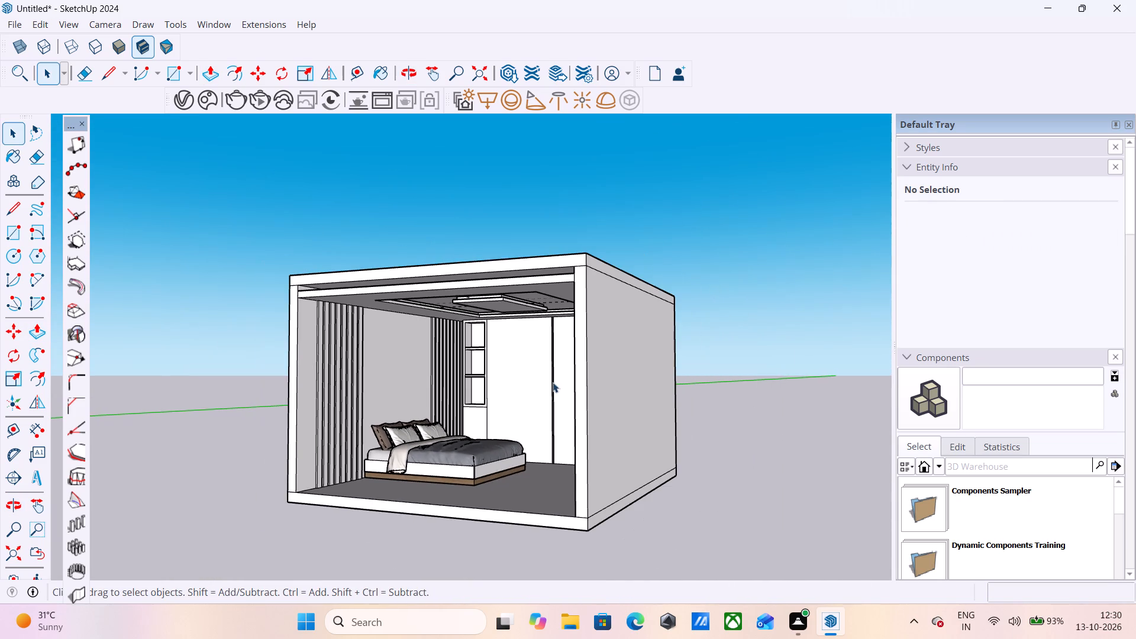
scroll(339, 393, up, 7)
middle_drag(564, 405, 516, 404)
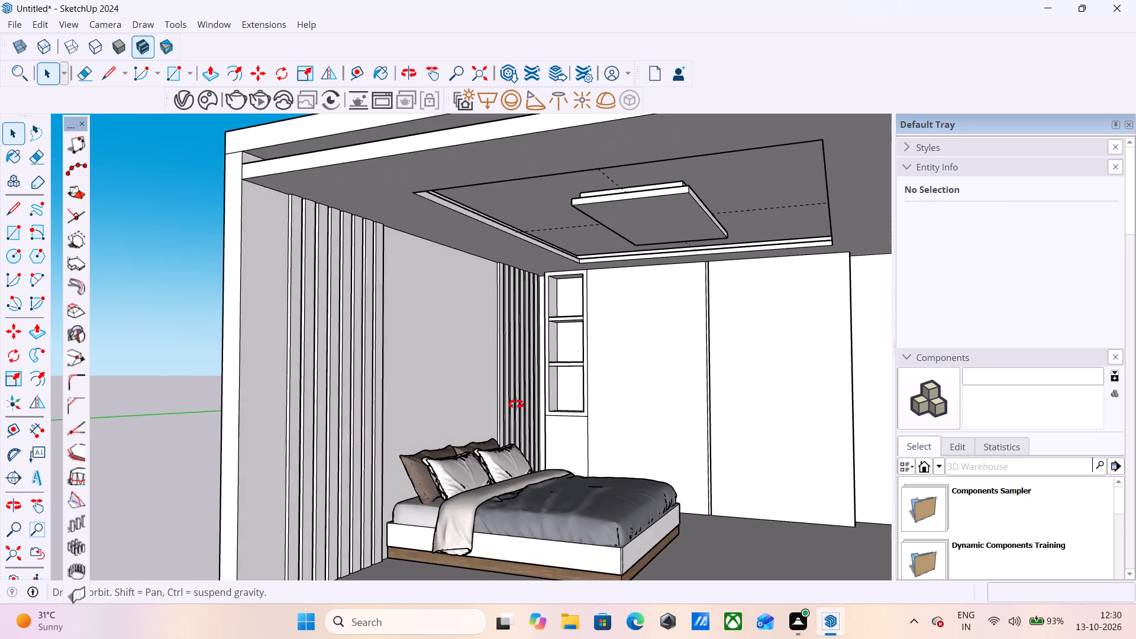
middle_drag(516, 404, 519, 426)
scroll(522, 398, up, 1)
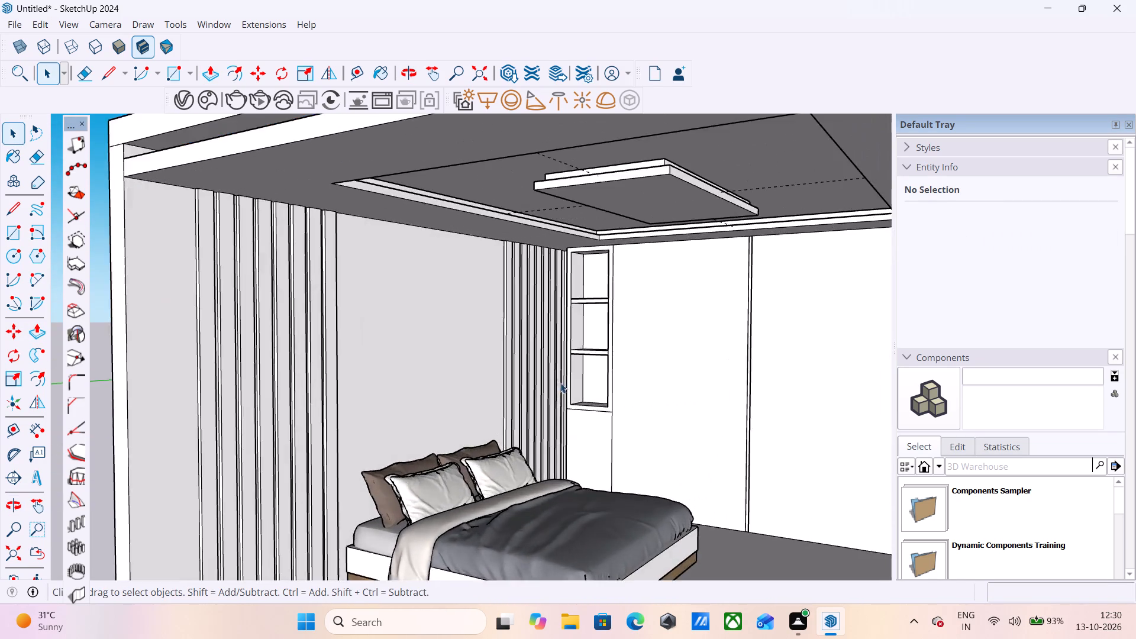
scroll(569, 379, down, 8)
middle_drag(561, 406, 747, 433)
scroll(711, 454, down, 4)
scroll(671, 411, up, 9)
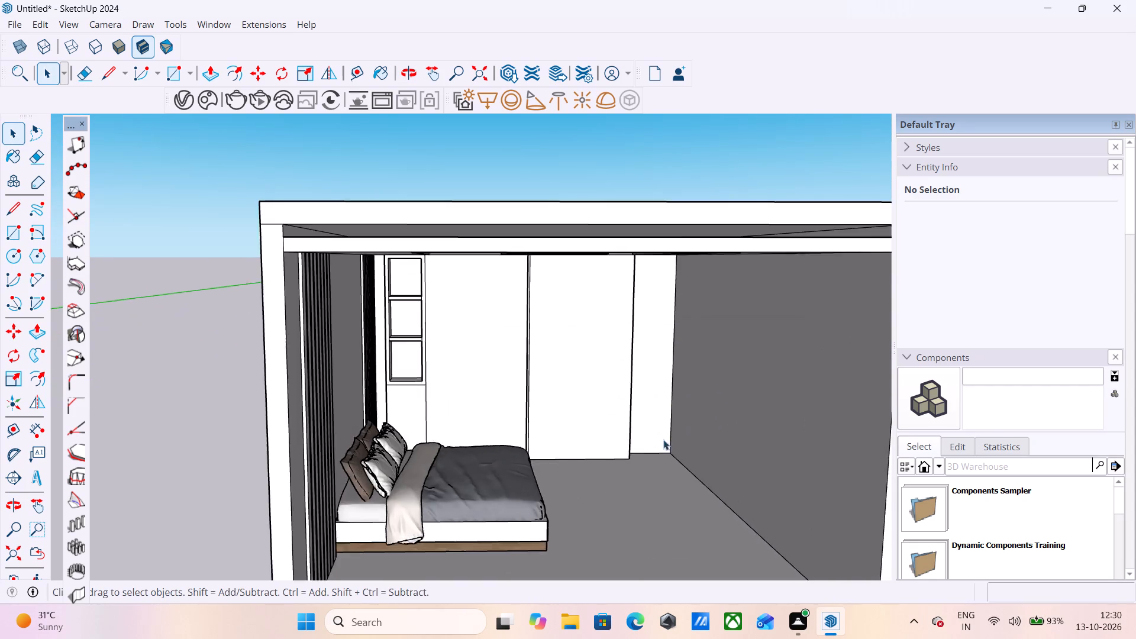
middle_drag(663, 440, 640, 354)
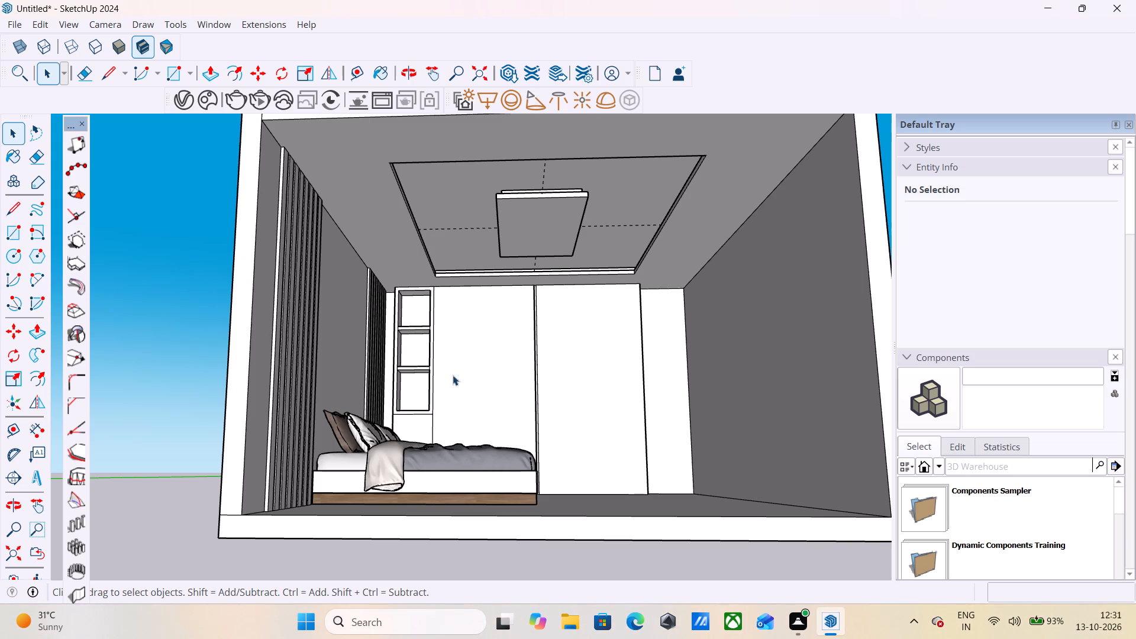
scroll(539, 317, up, 12)
scroll(531, 305, down, 5)
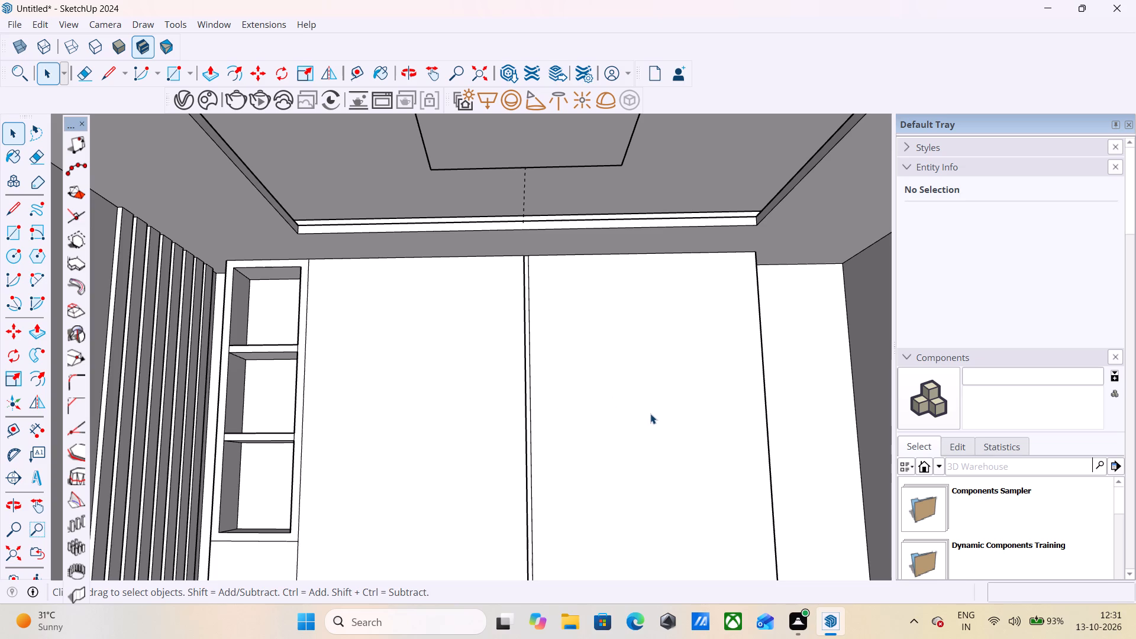
scroll(597, 305, down, 13)
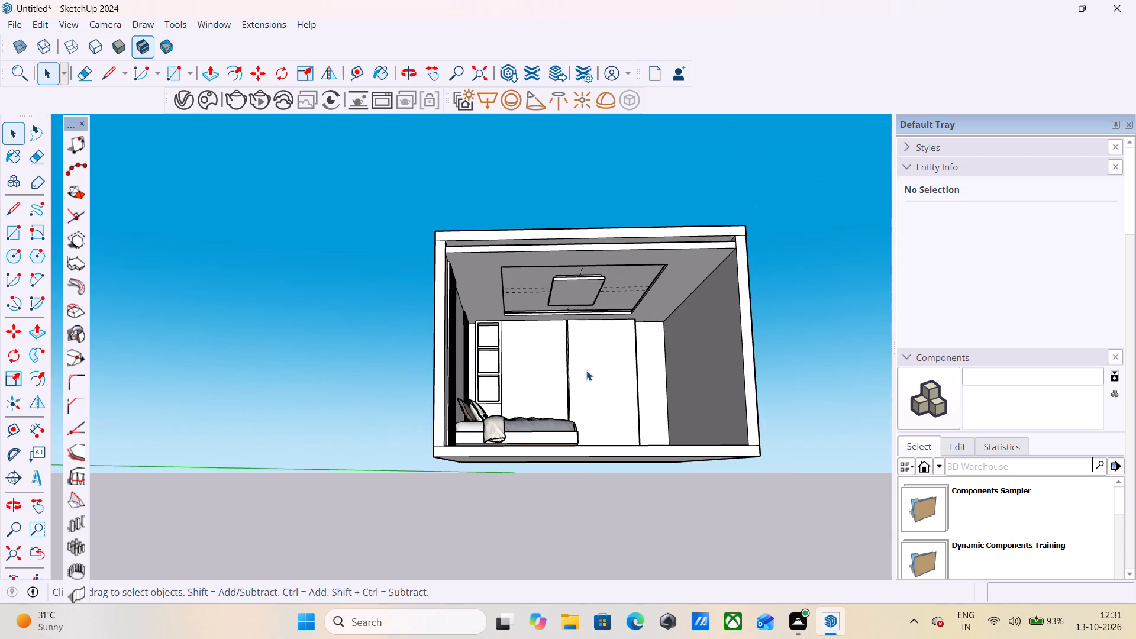
Examine the whole bedroom from outside, viewing the open front and the side wall from several angles.
middle_drag(586, 370, 486, 416)
middle_drag(485, 418, 615, 460)
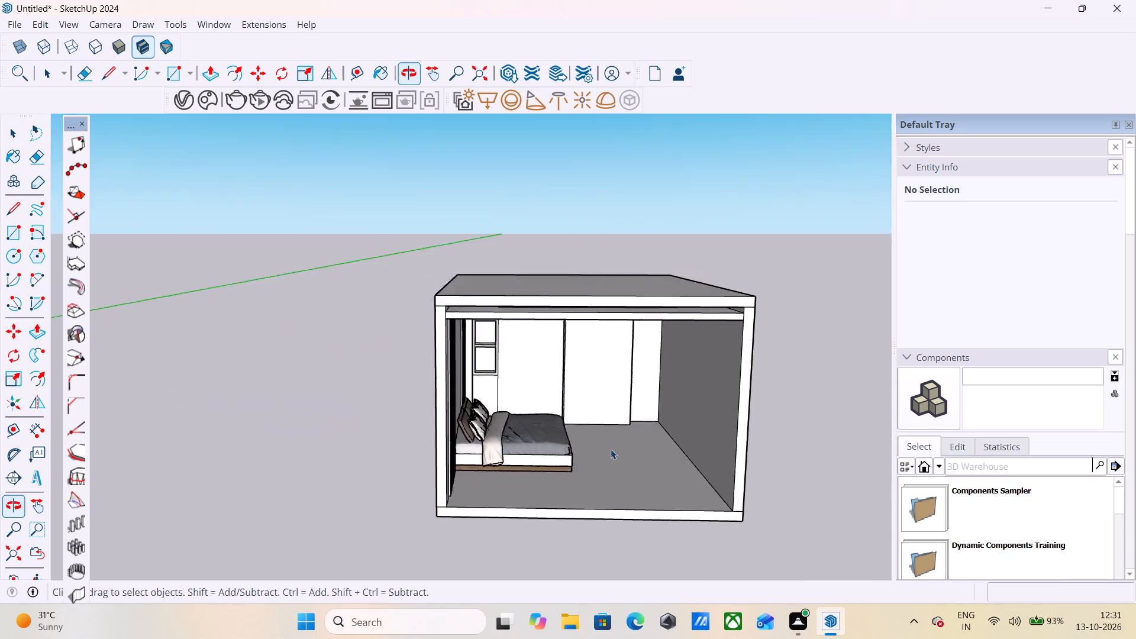
middle_drag(596, 472, 635, 468)
middle_drag(470, 440, 572, 422)
middle_drag(415, 395, 173, 338)
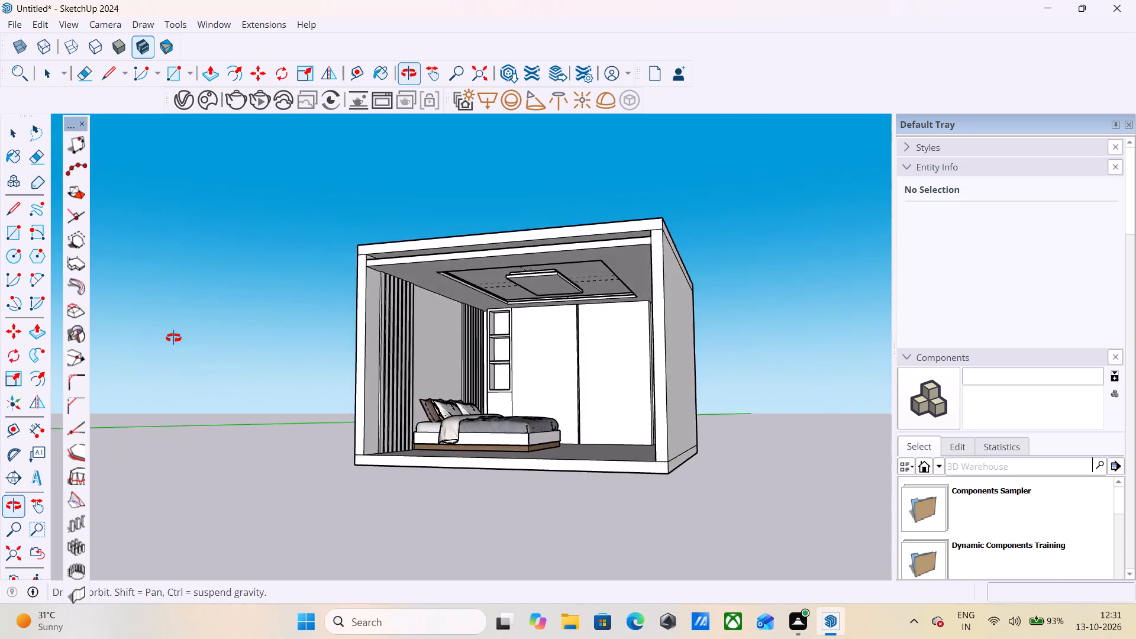
middle_drag(173, 338, 176, 366)
middle_drag(177, 362, 183, 382)
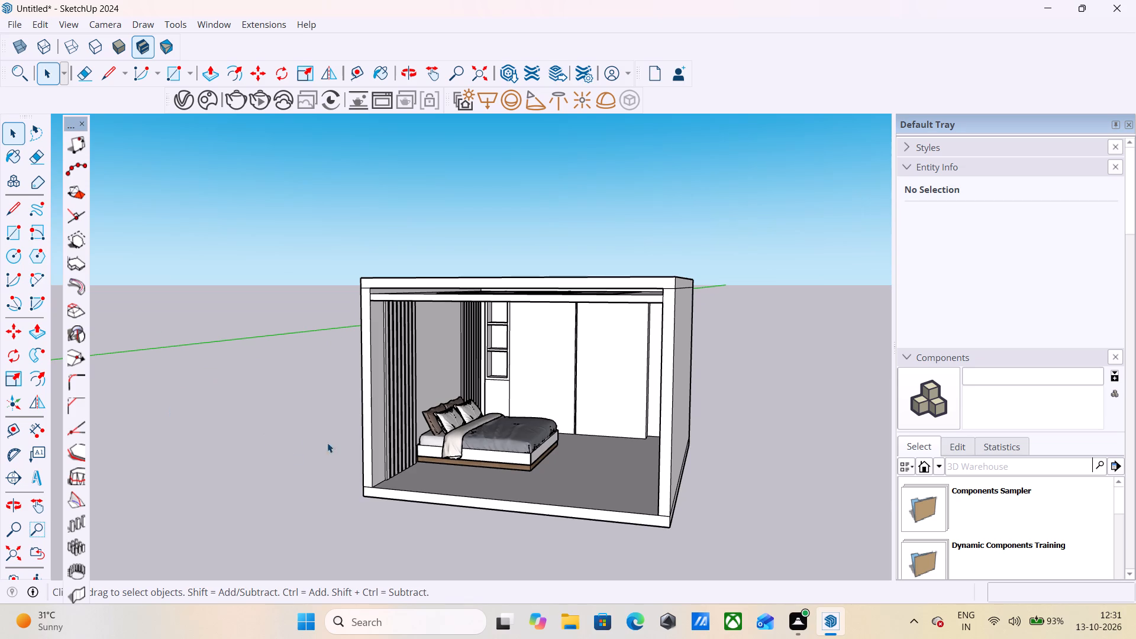
middle_drag(359, 419, 231, 415)
middle_click(231, 415)
middle_click(231, 415)
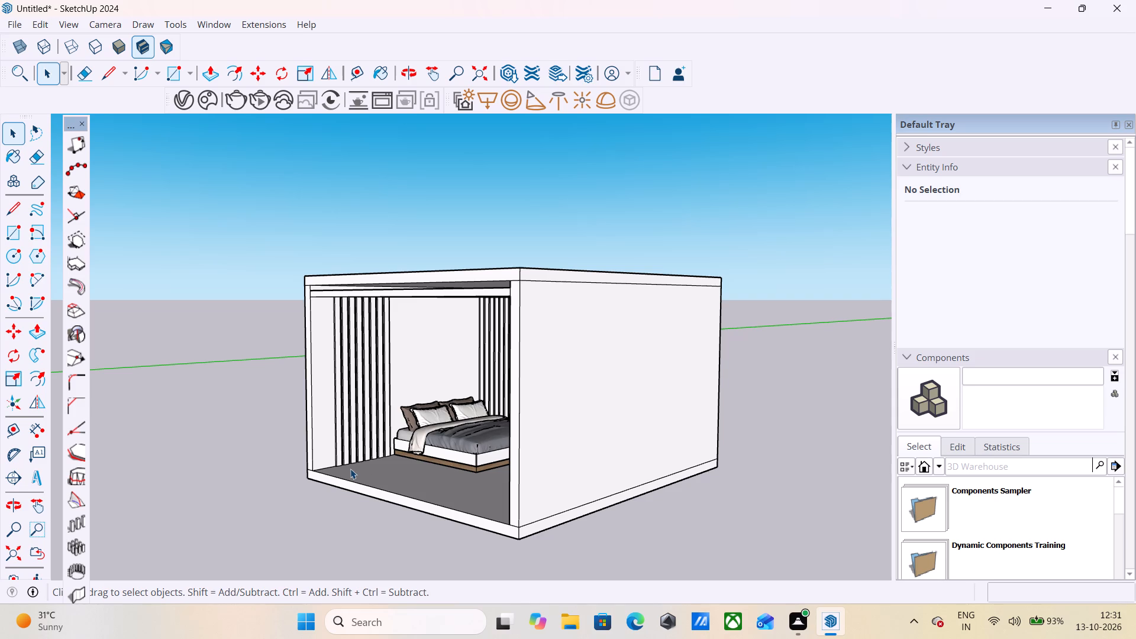
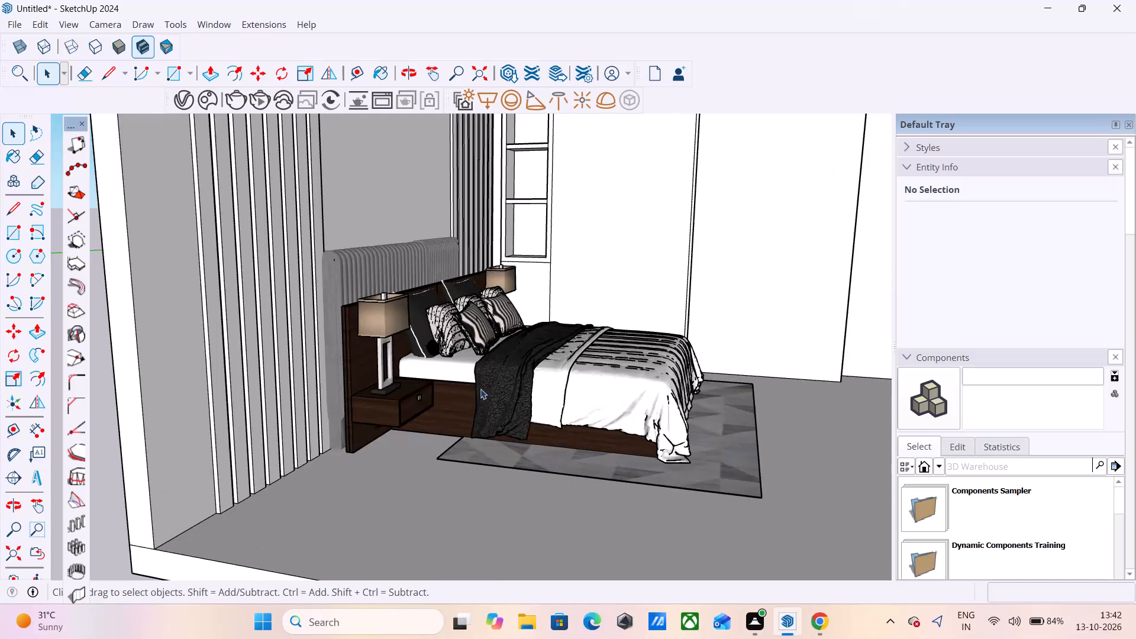
Examine the bed, slatted headboard wall, shelved niche, large panels and stepped ceiling through the room's open front from several angles.
middle_drag(480, 389, 602, 390)
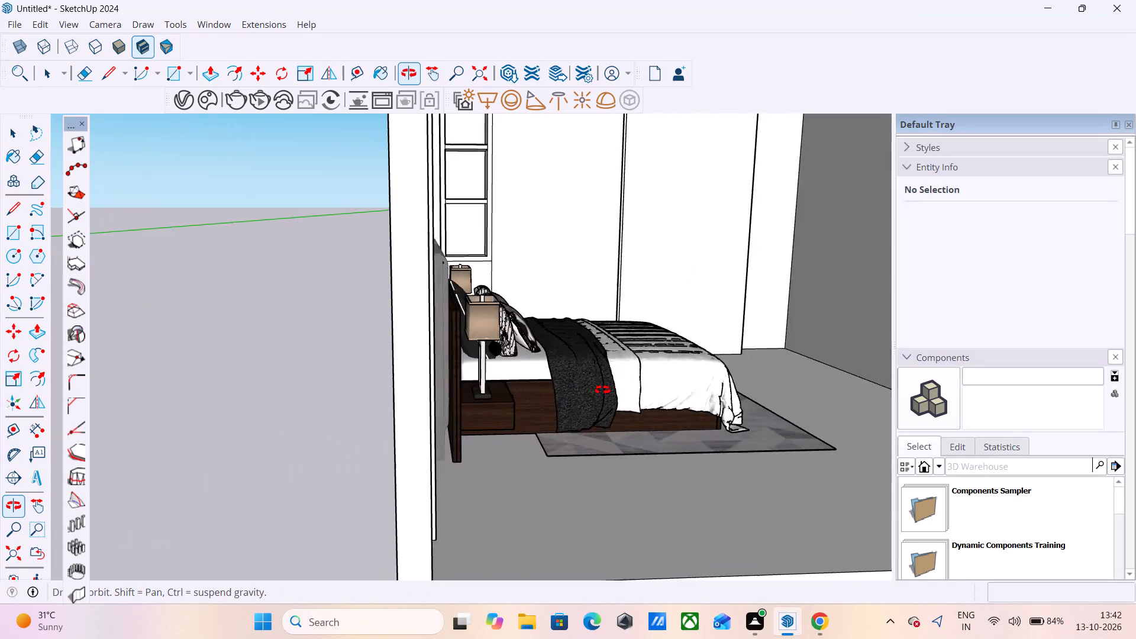
middle_drag(602, 390, 399, 431)
scroll(452, 437, down, 4)
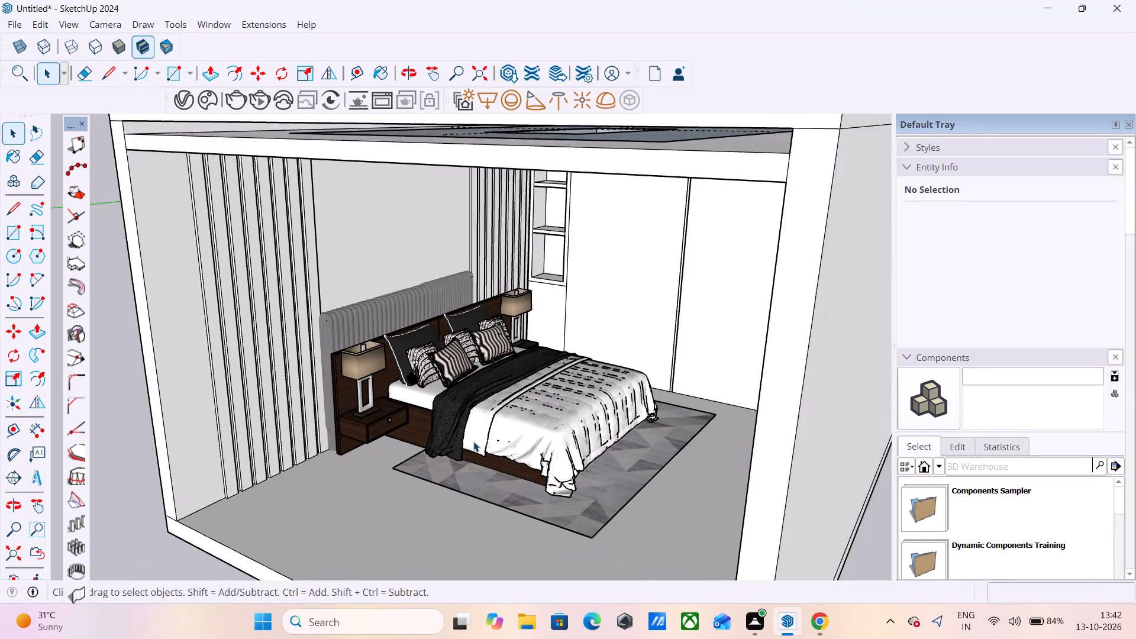
scroll(554, 262, up, 2)
middle_drag(511, 340, 566, 258)
middle_click(566, 258)
scroll(572, 369, down, 8)
scroll(405, 266, up, 2)
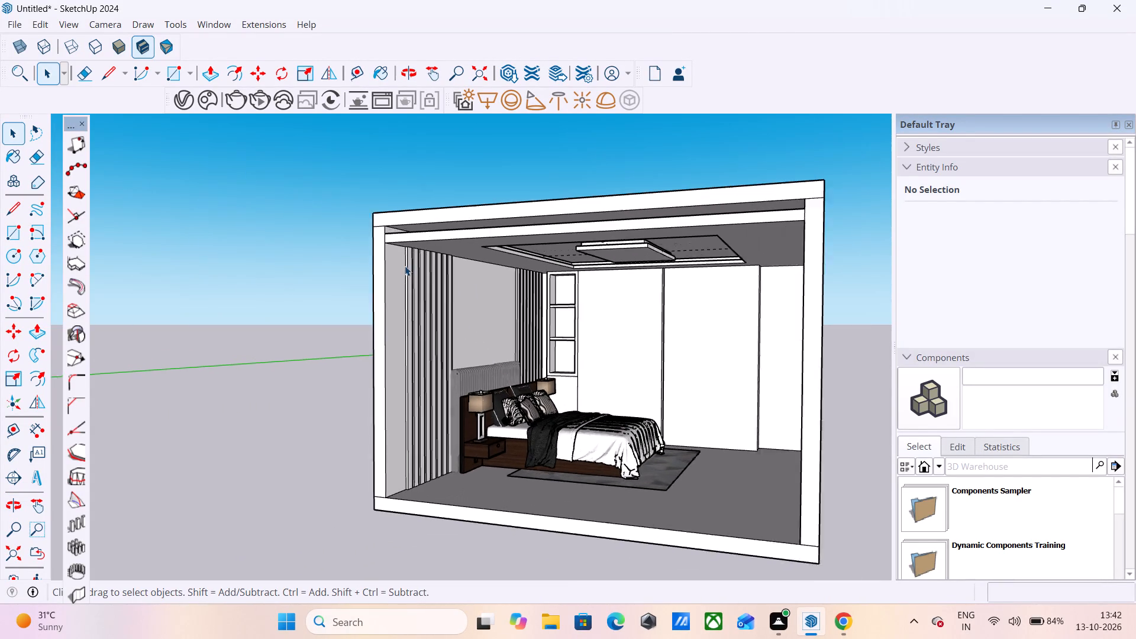
scroll(405, 266, up, 1)
middle_drag(542, 291, 561, 265)
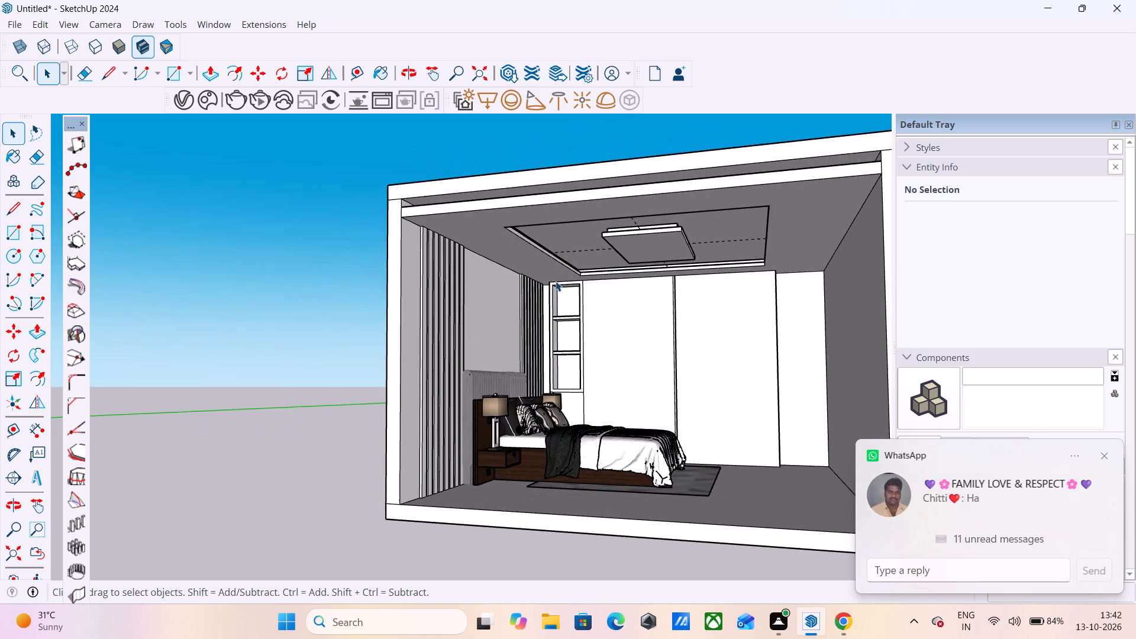
scroll(558, 290, down, 3)
scroll(661, 428, up, 3)
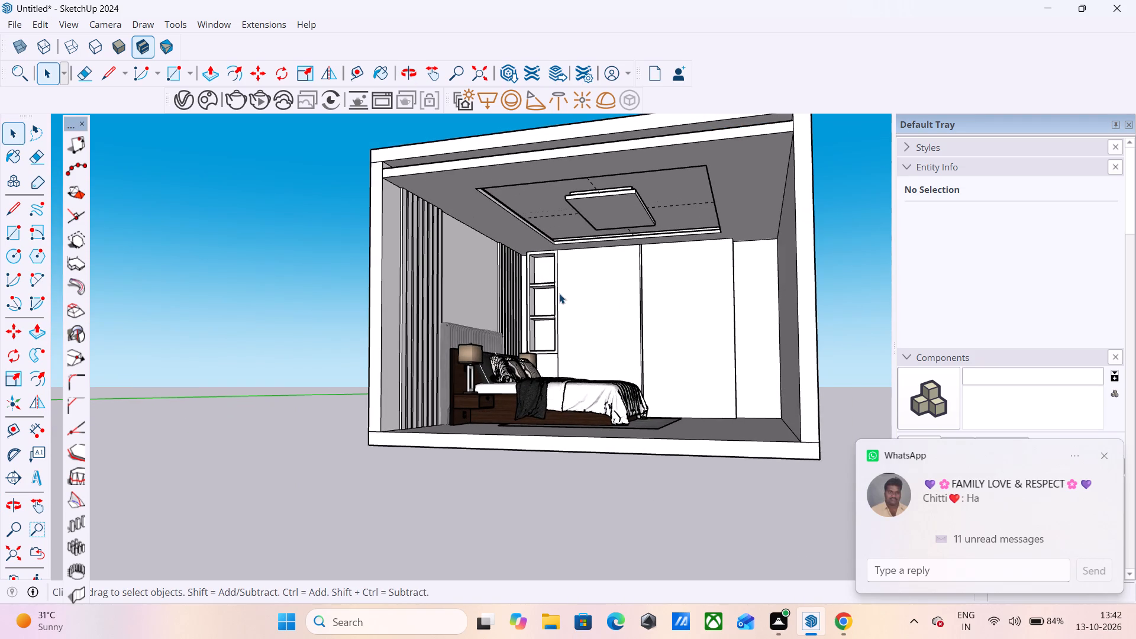
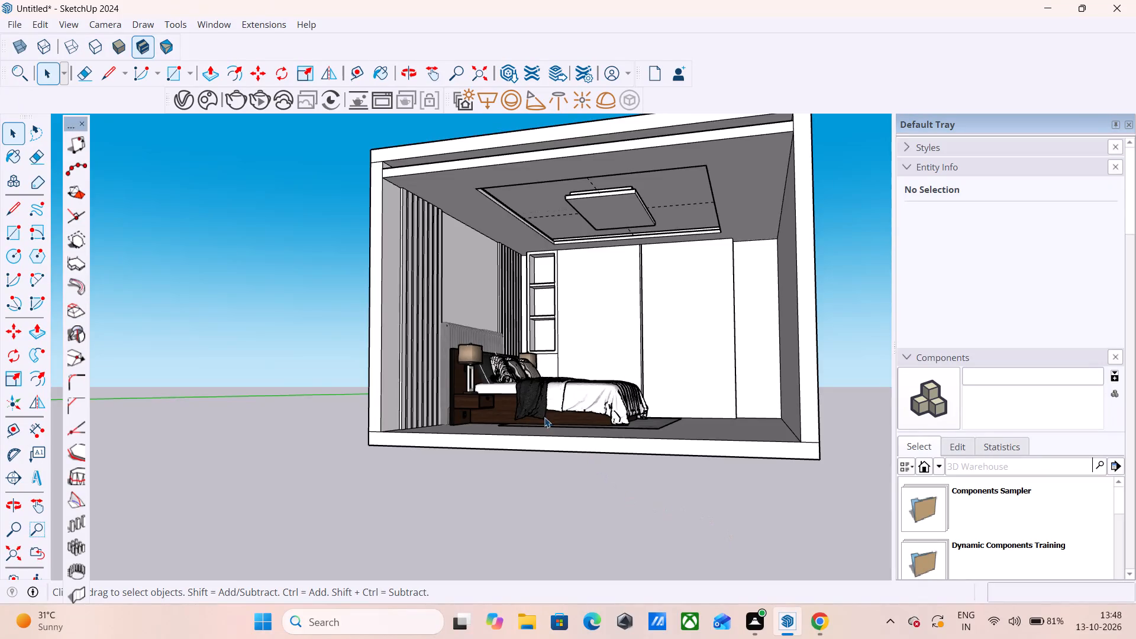
Import the X1 framed-pictures model from the Downloads folder.
scroll(505, 347, up, 3)
middle_drag(730, 329, 754, 398)
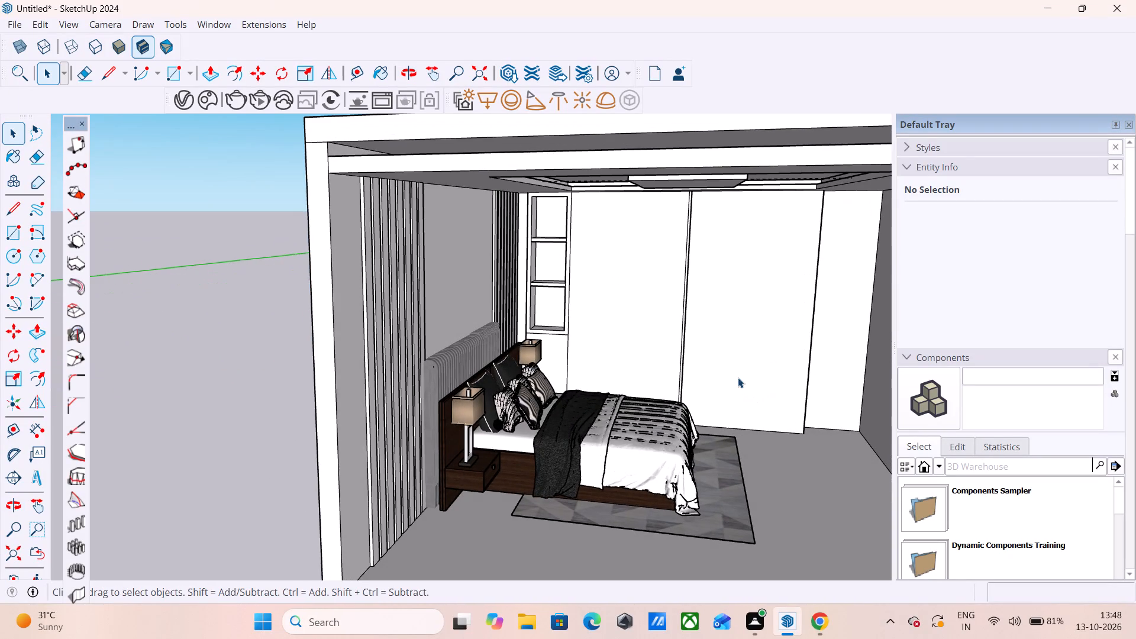
click(10, 22)
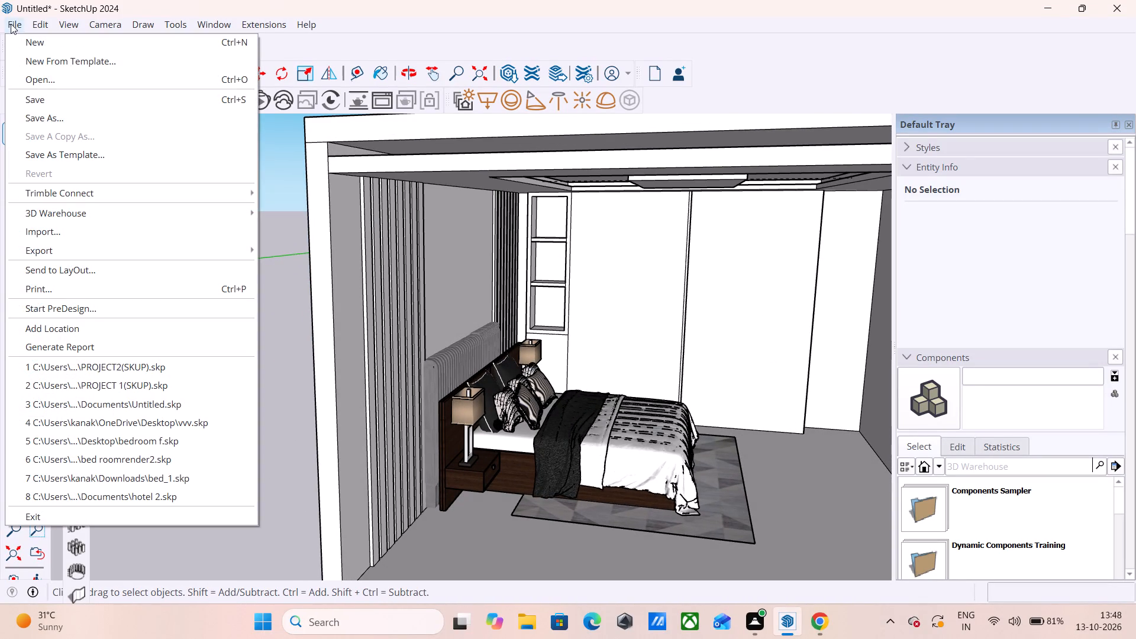
click(67, 229)
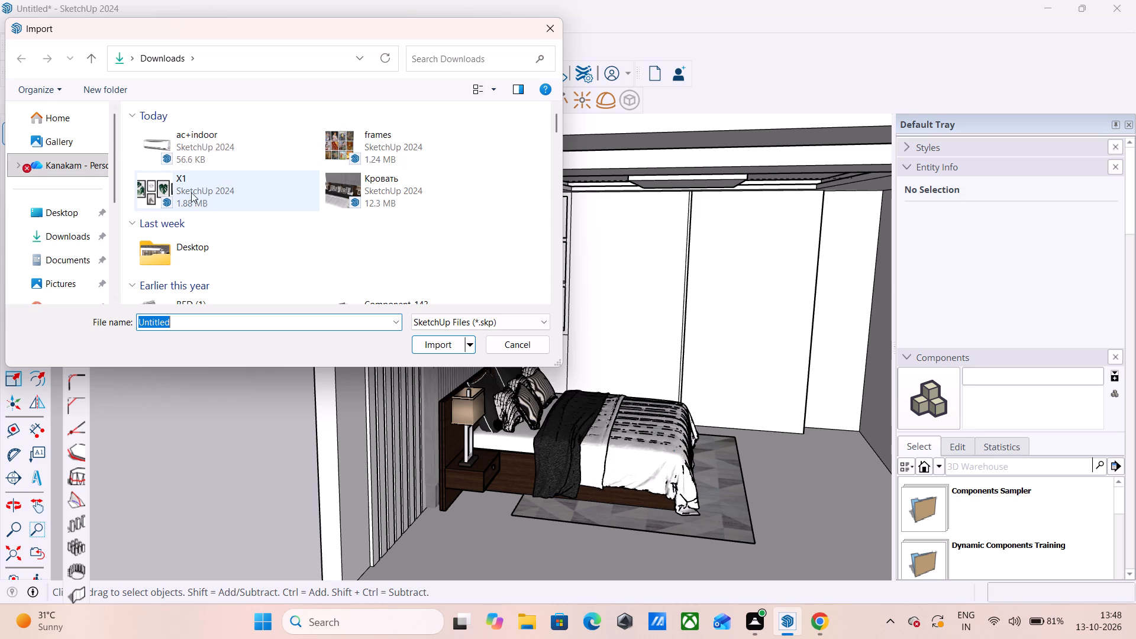
click(153, 185)
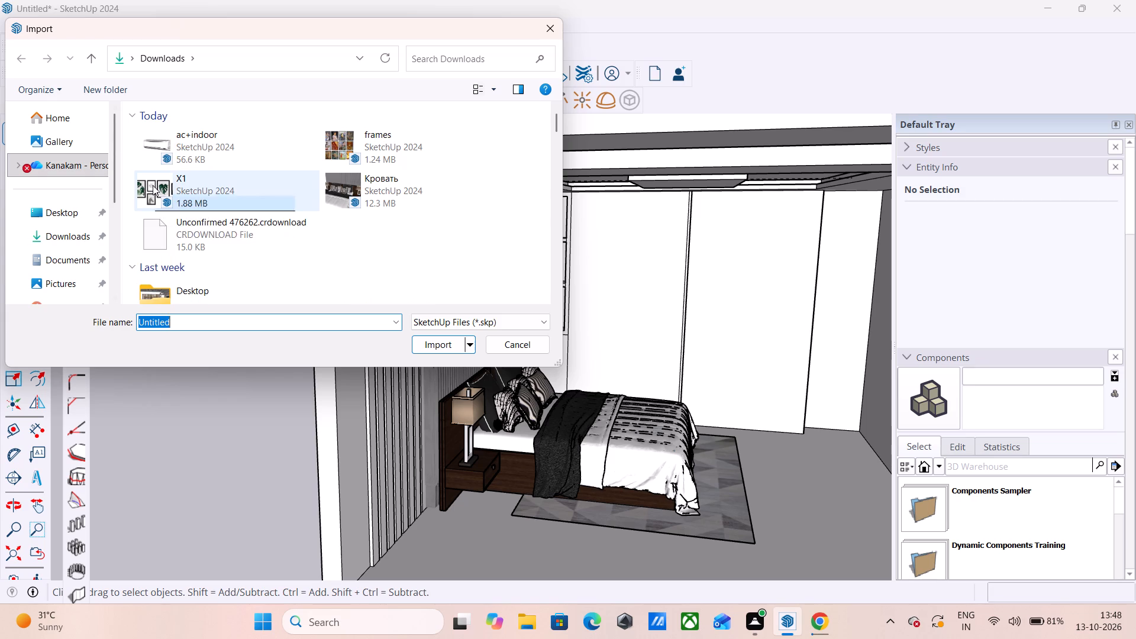
click(439, 343)
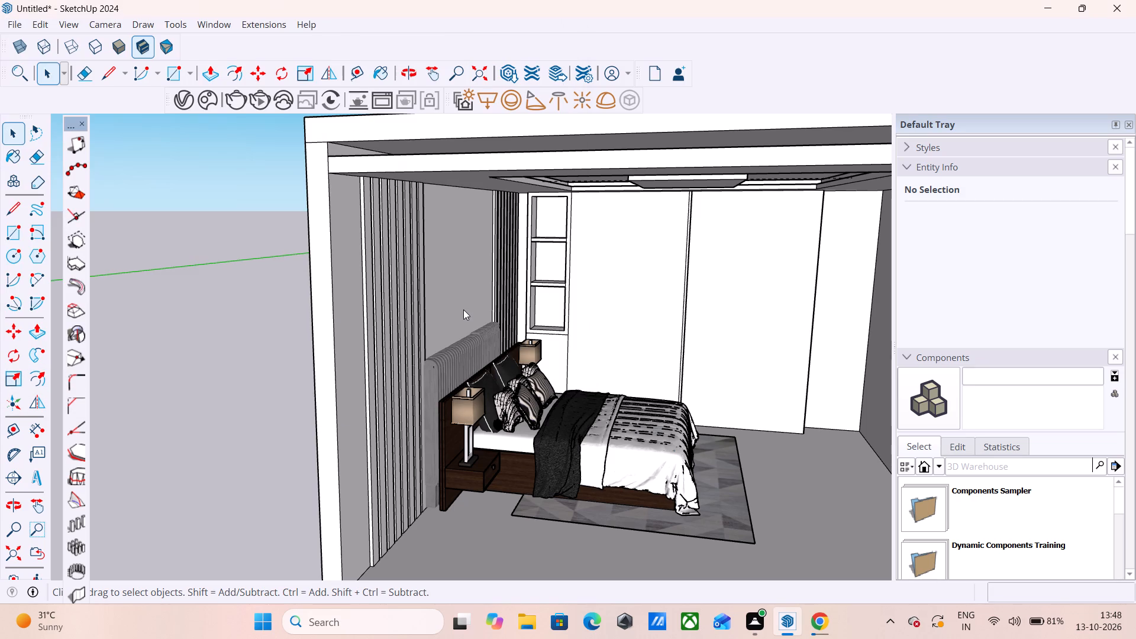
Place the imported X1 frame set on the open ground outside the room, with its insertion point beside the red axis near the origin.
scroll(463, 309, up, 1)
click(718, 343)
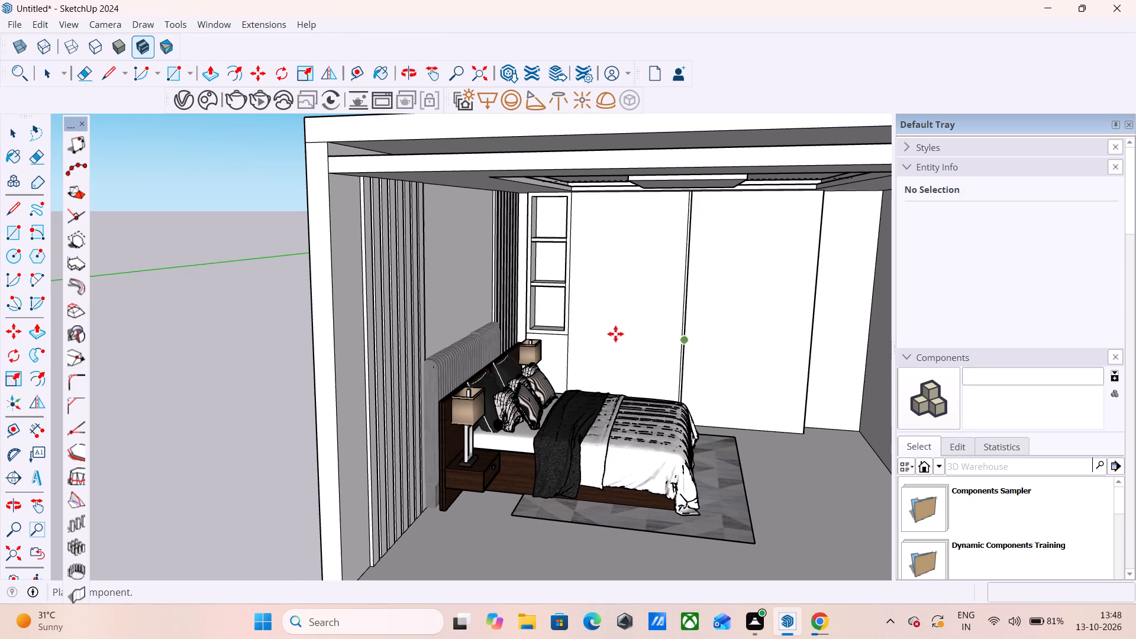
scroll(527, 316, up, 1)
scroll(453, 337, down, 4)
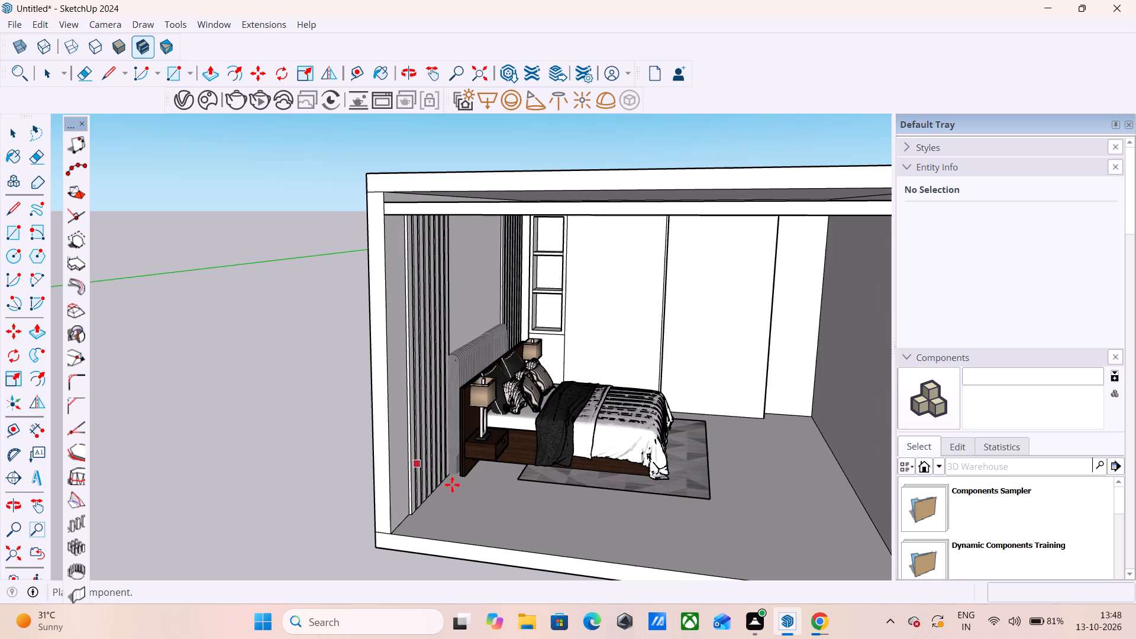
scroll(291, 433, down, 5)
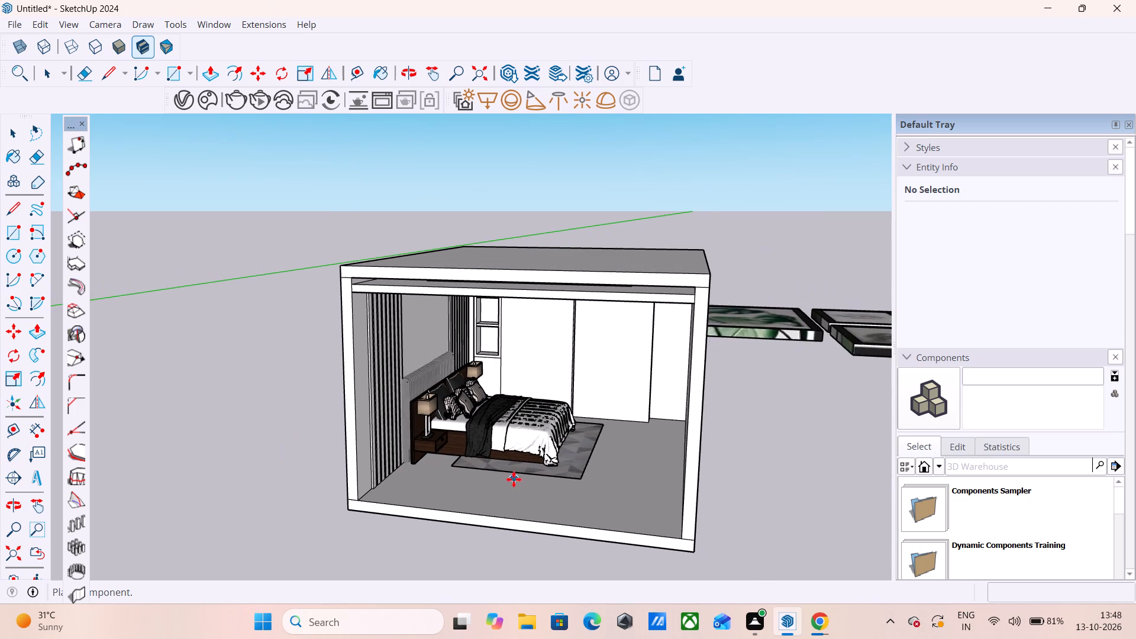
scroll(320, 436, down, 18)
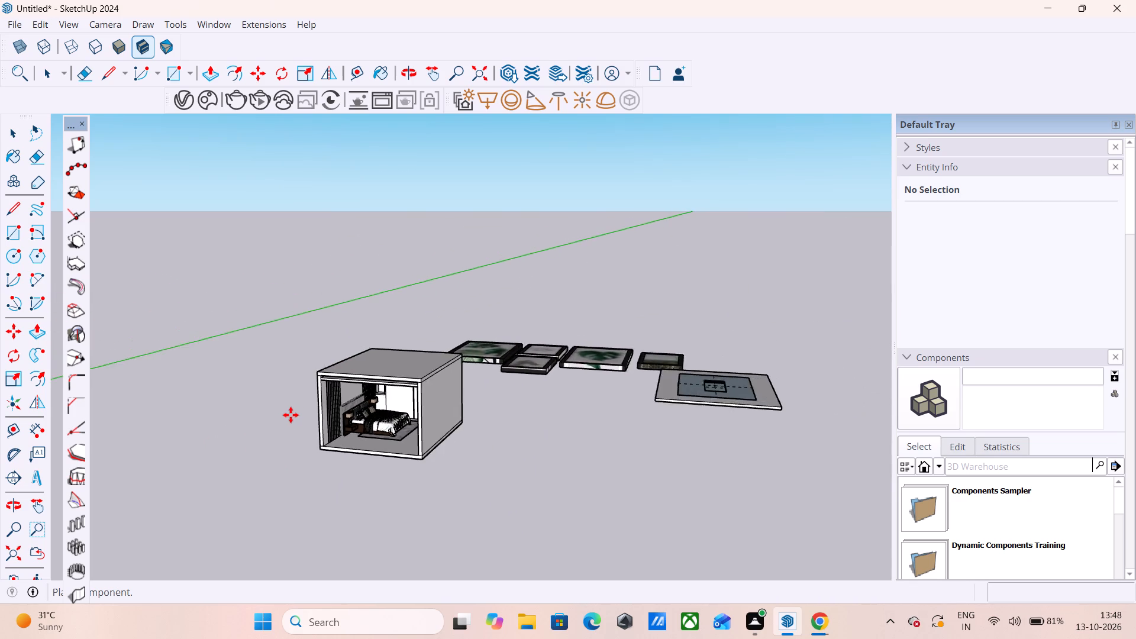
scroll(291, 415, down, 3)
scroll(507, 375, down, 5)
scroll(457, 391, down, 4)
click(176, 469)
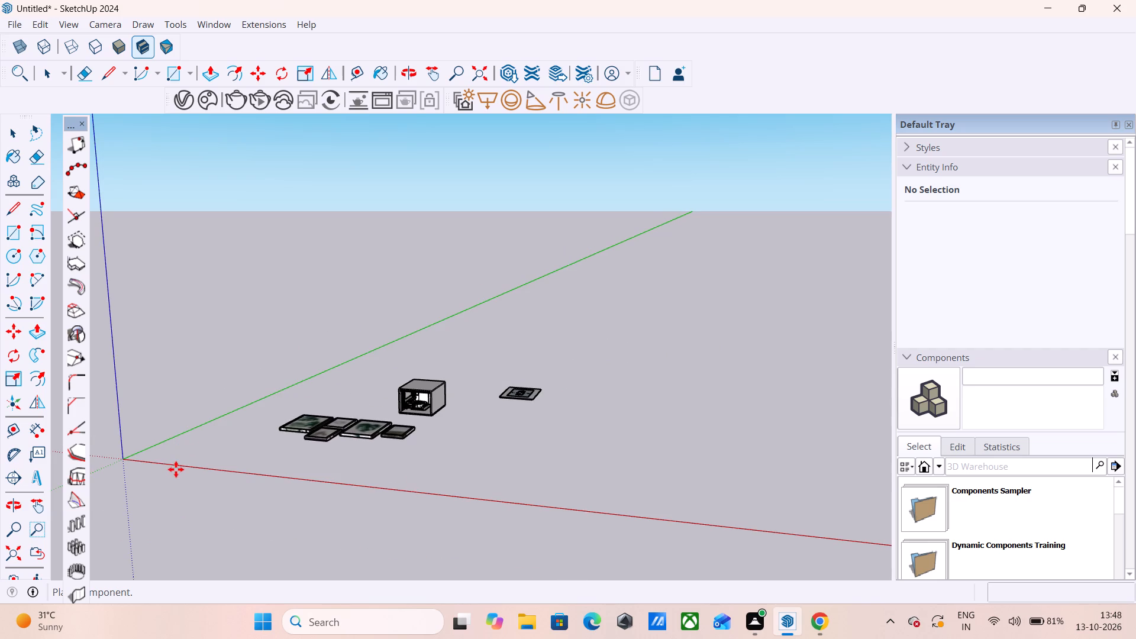
Rotate the X1 frame set 90 degrees on the ground plane.
click(13, 351)
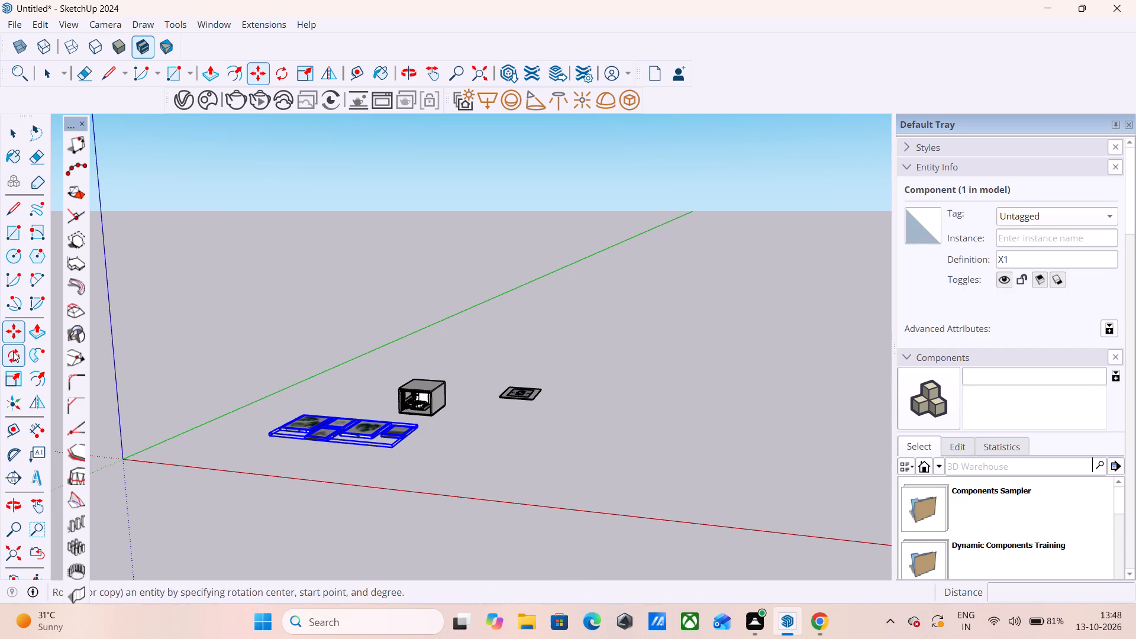
click(485, 465)
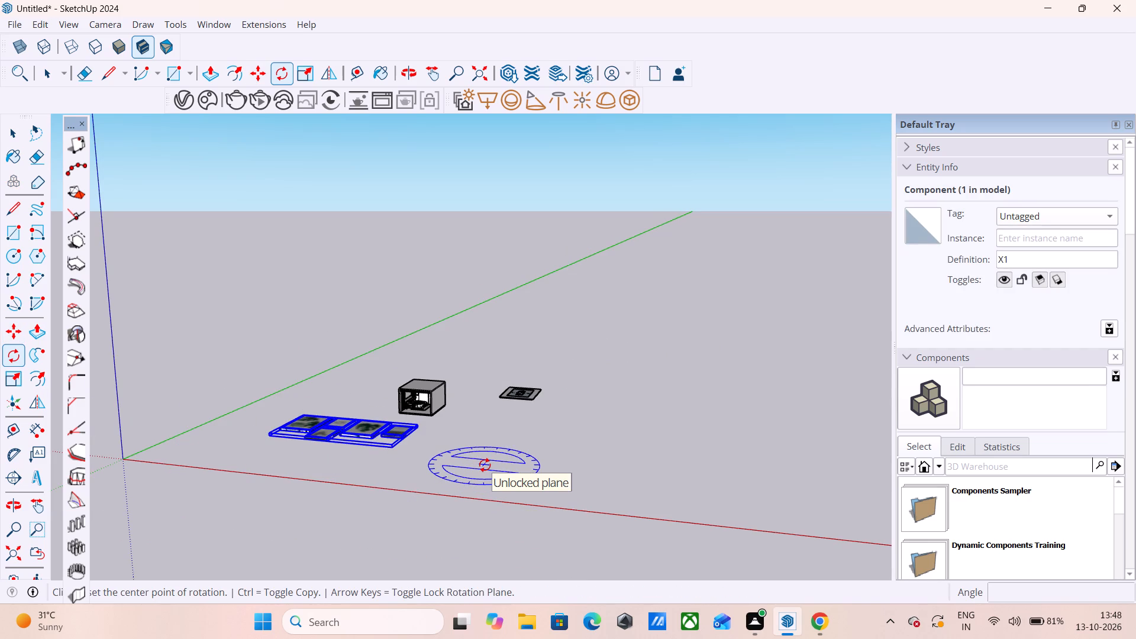
click(510, 443)
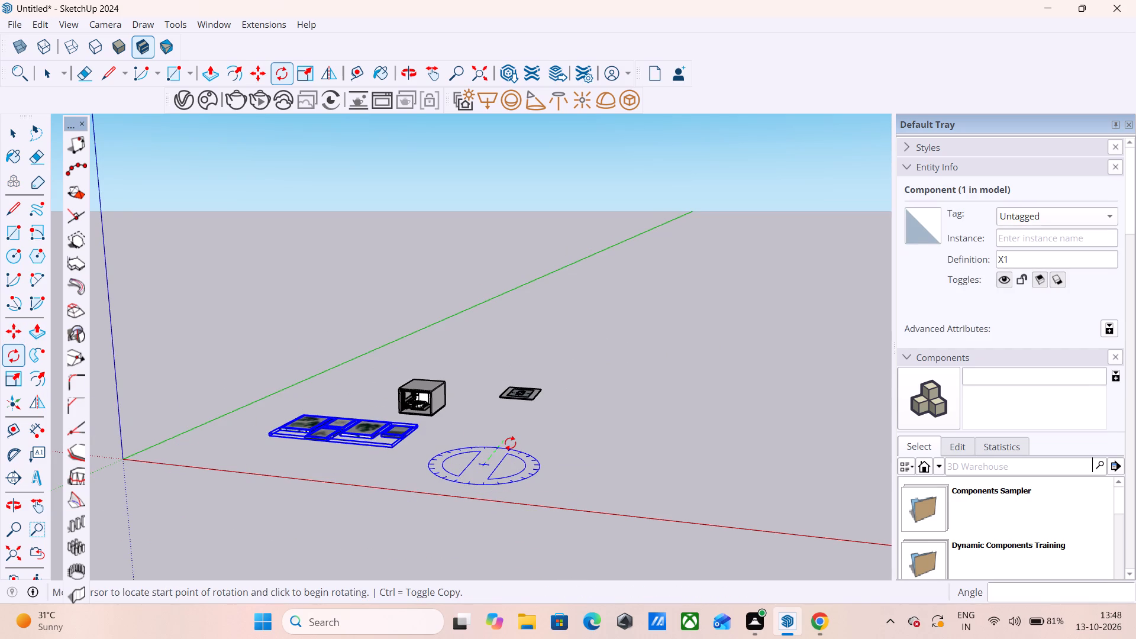
scroll(326, 451, up, 3)
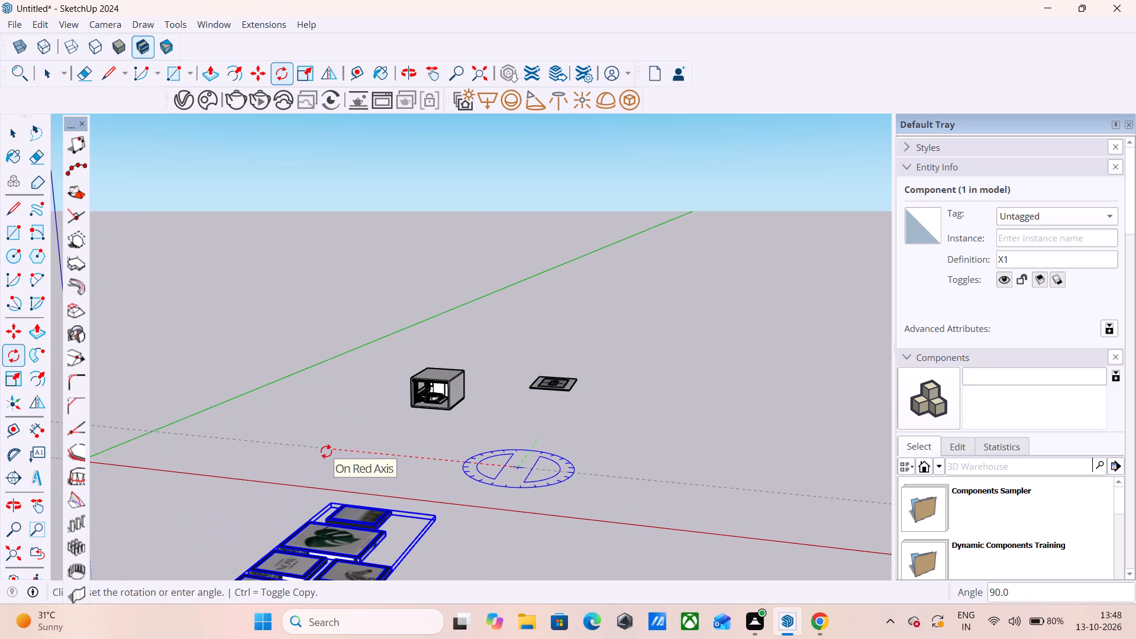
scroll(470, 322, down, 4)
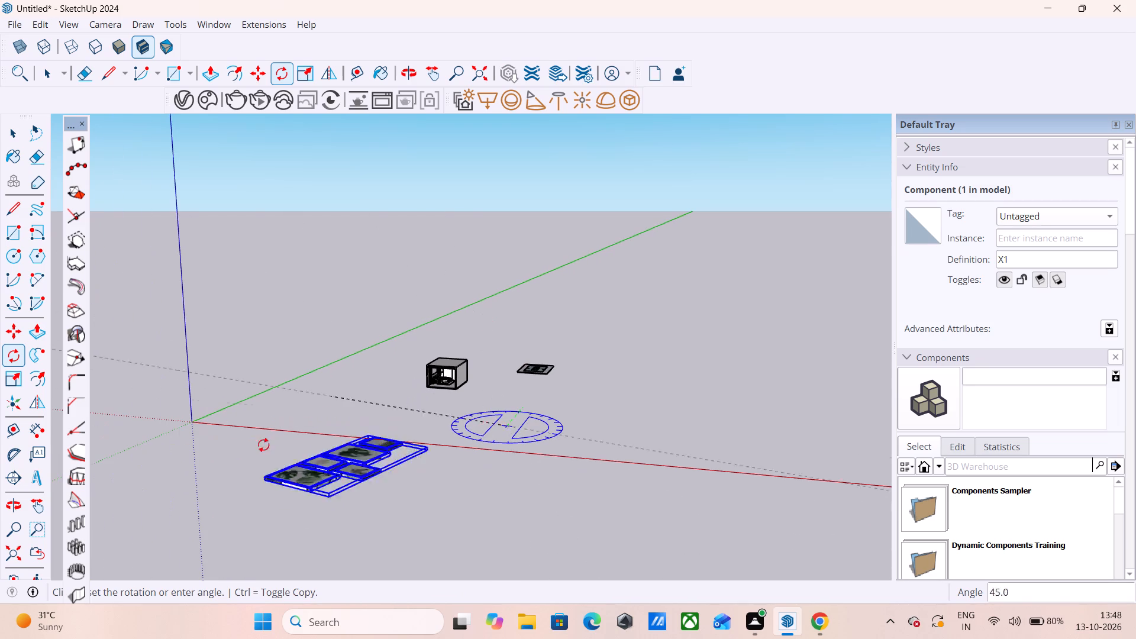
click(260, 399)
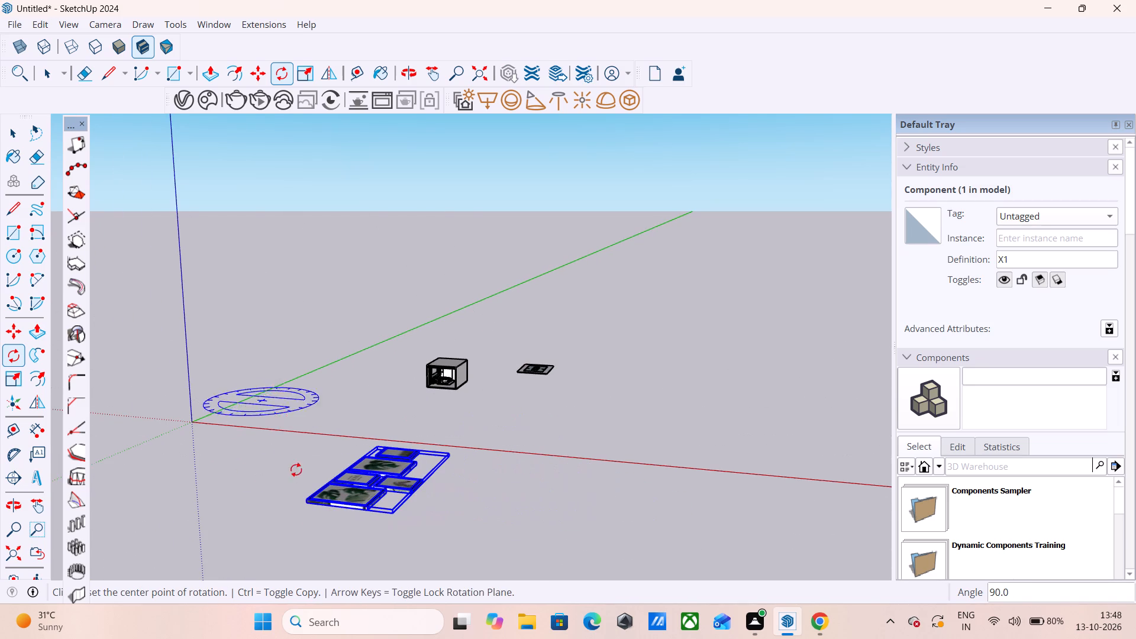
Scale the X1 frame set down uniformly from its corner to about 0.77.
scroll(352, 521, up, 5)
scroll(382, 451, up, 9)
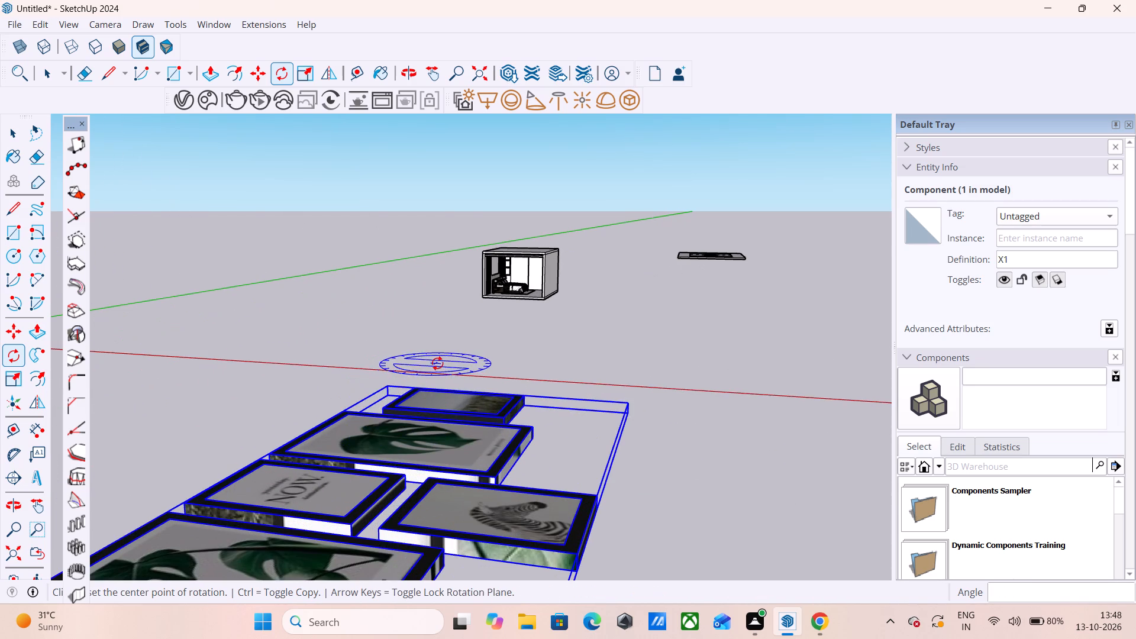
middle_drag(397, 411, 279, 541)
scroll(408, 301, down, 9)
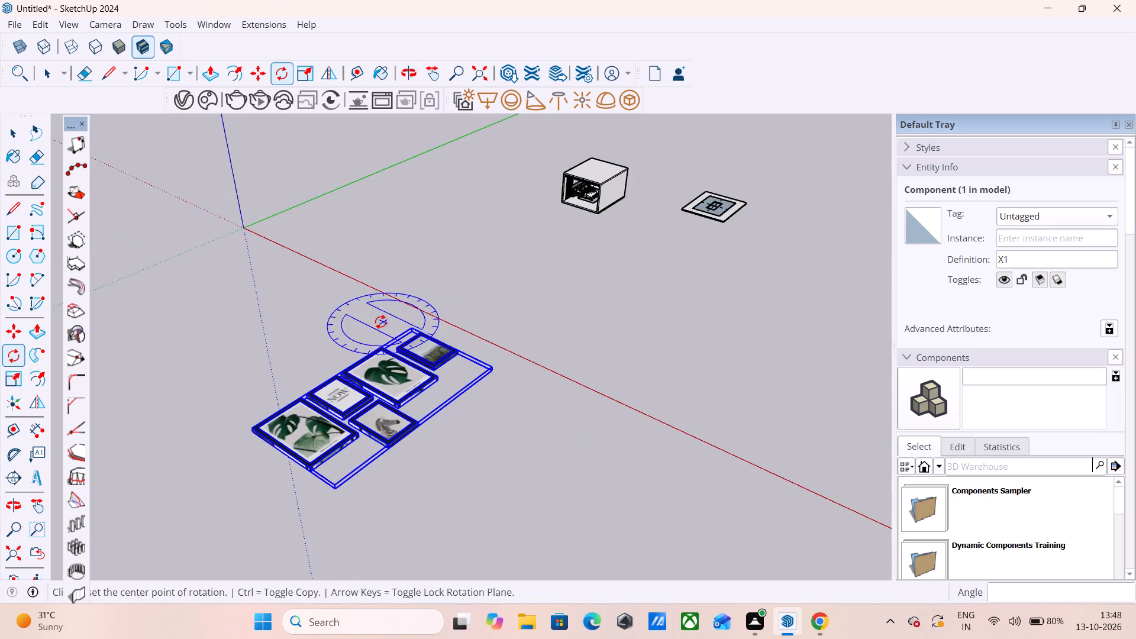
middle_drag(380, 322, 335, 448)
scroll(396, 295, down, 4)
scroll(330, 556, up, 3)
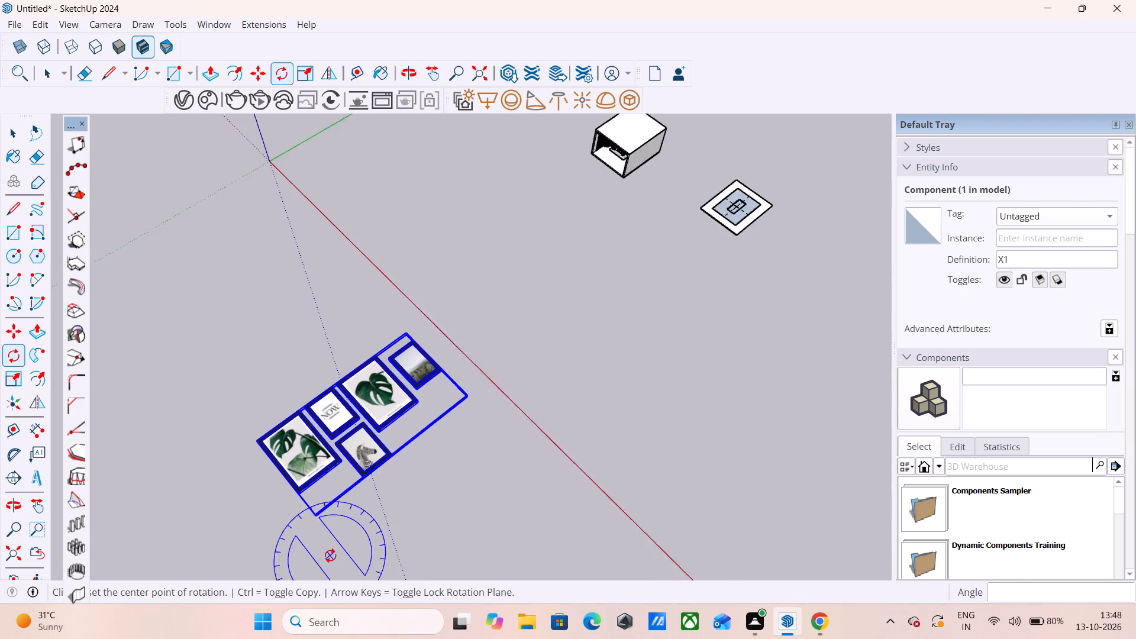
scroll(330, 556, up, 1)
middle_drag(464, 433, 415, 446)
scroll(356, 457, up, 1)
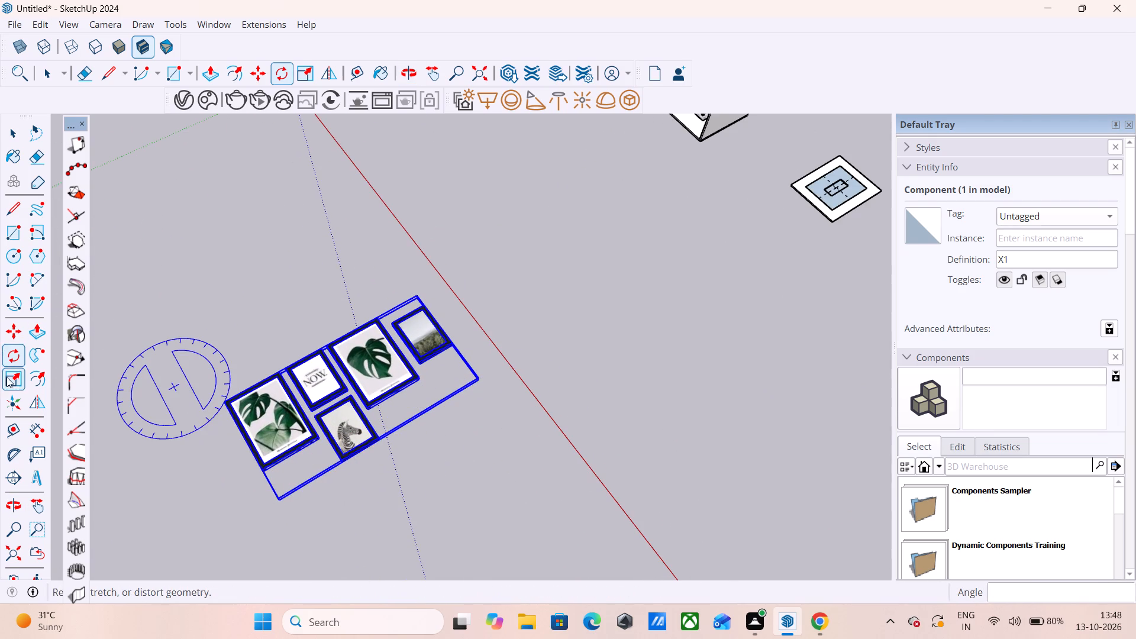
click(9, 380)
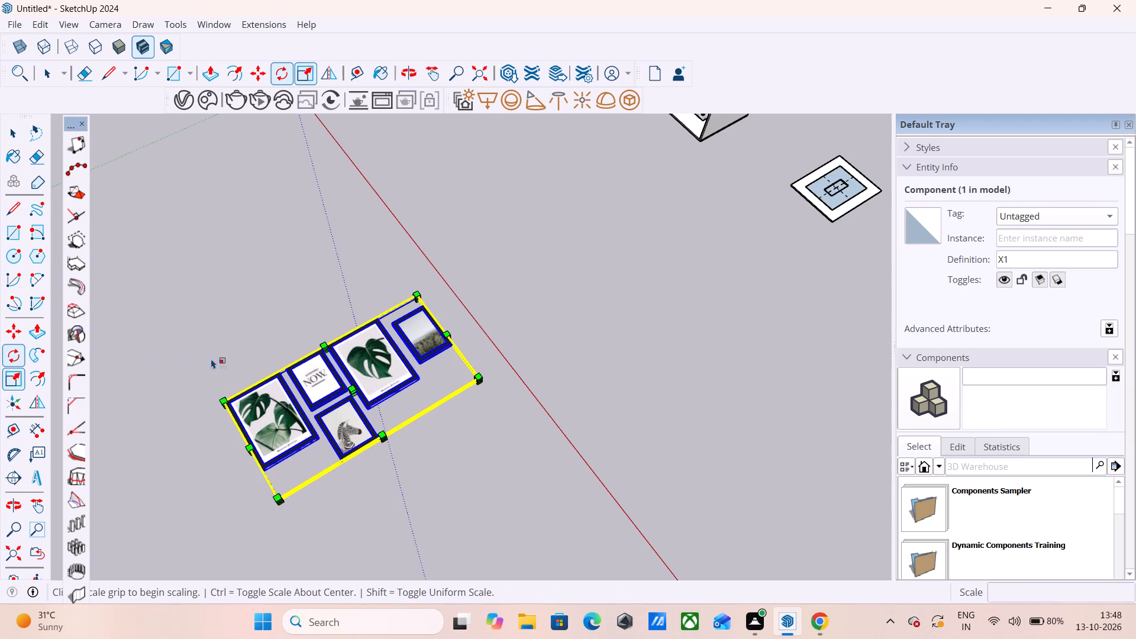
click(278, 495)
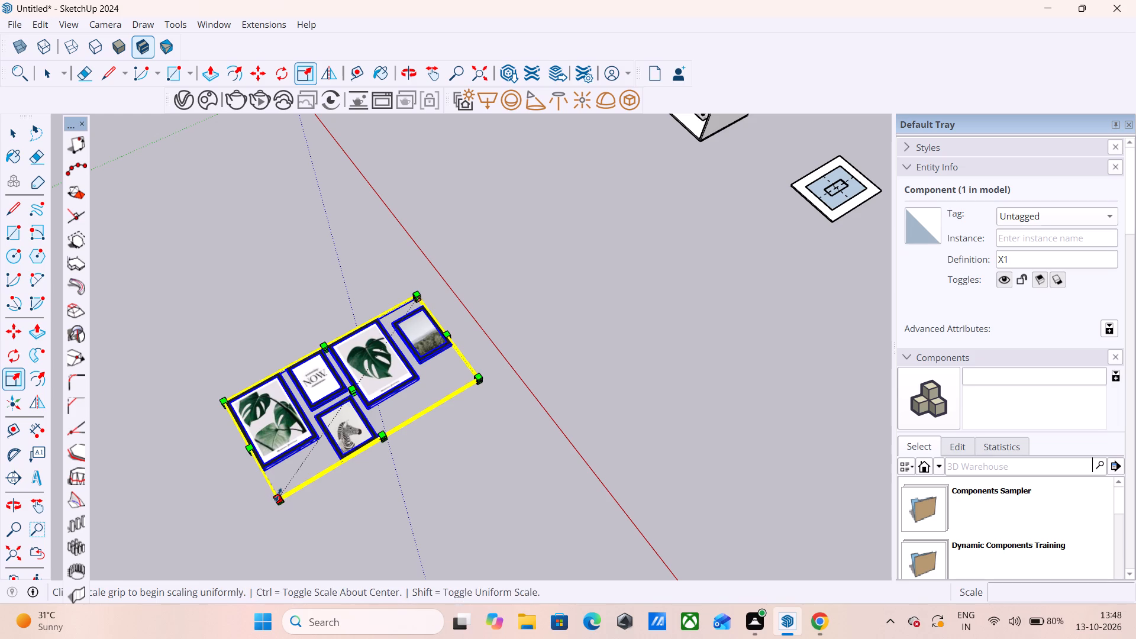
click(313, 446)
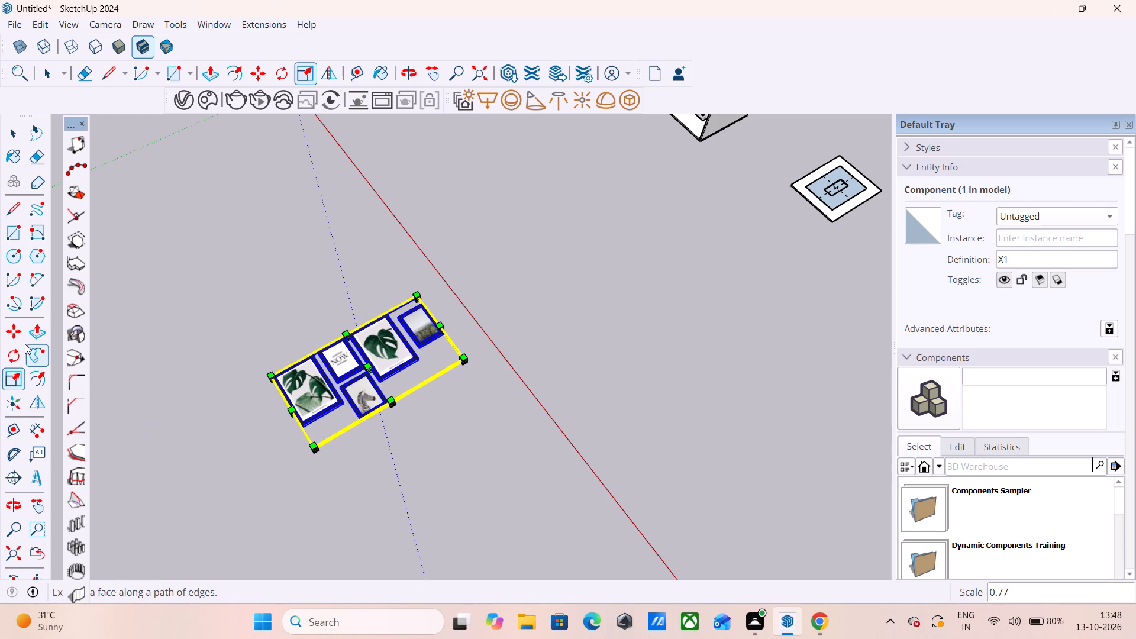
Move the X1 frame set about 10' 7" across the ground so that it overlaps the red axis.
click(12, 357)
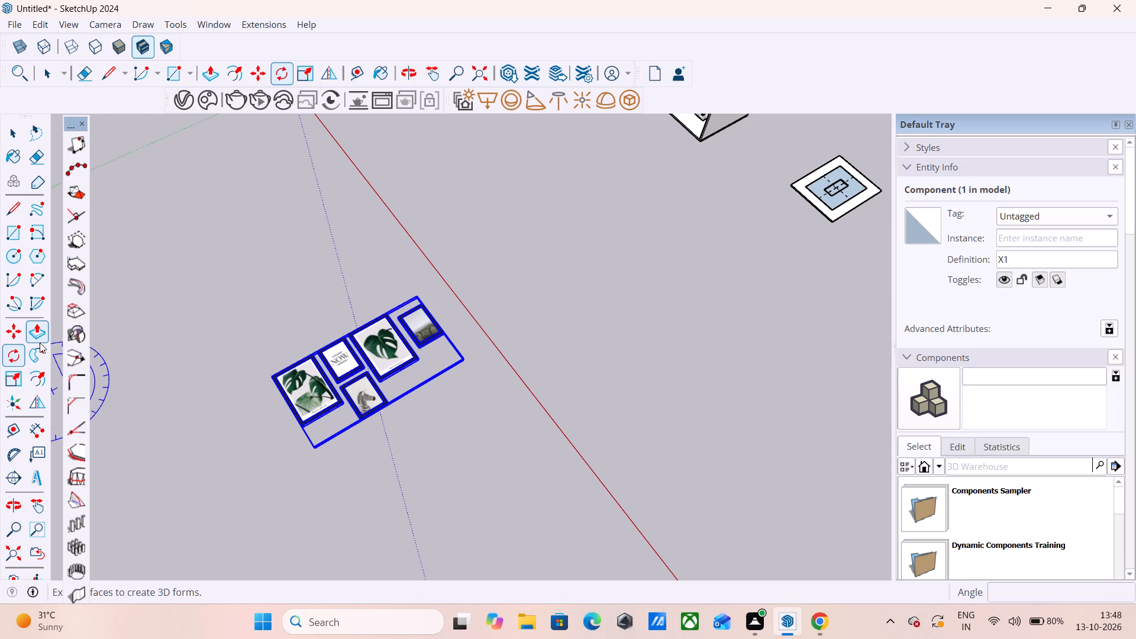
click(39, 337)
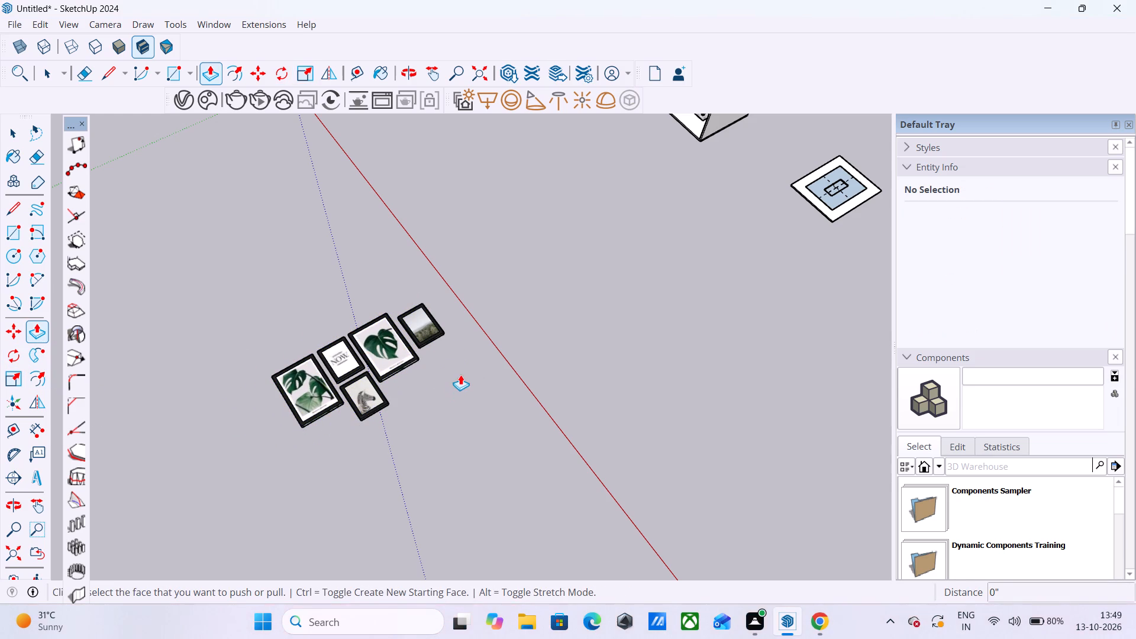
key(space)
key(m)
click(395, 344)
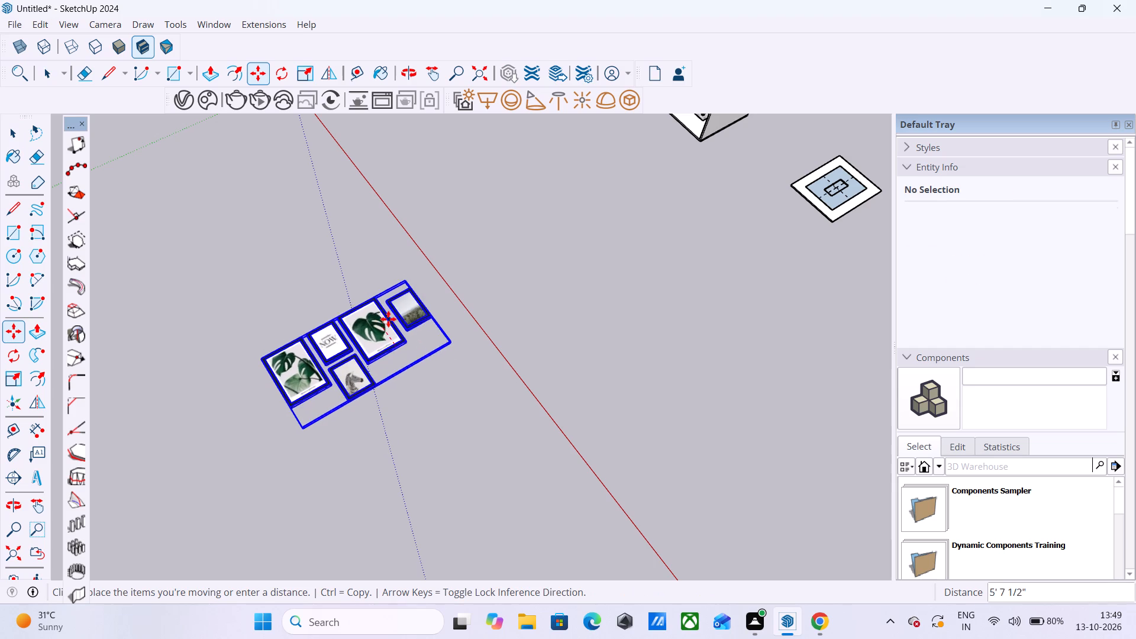
click(398, 337)
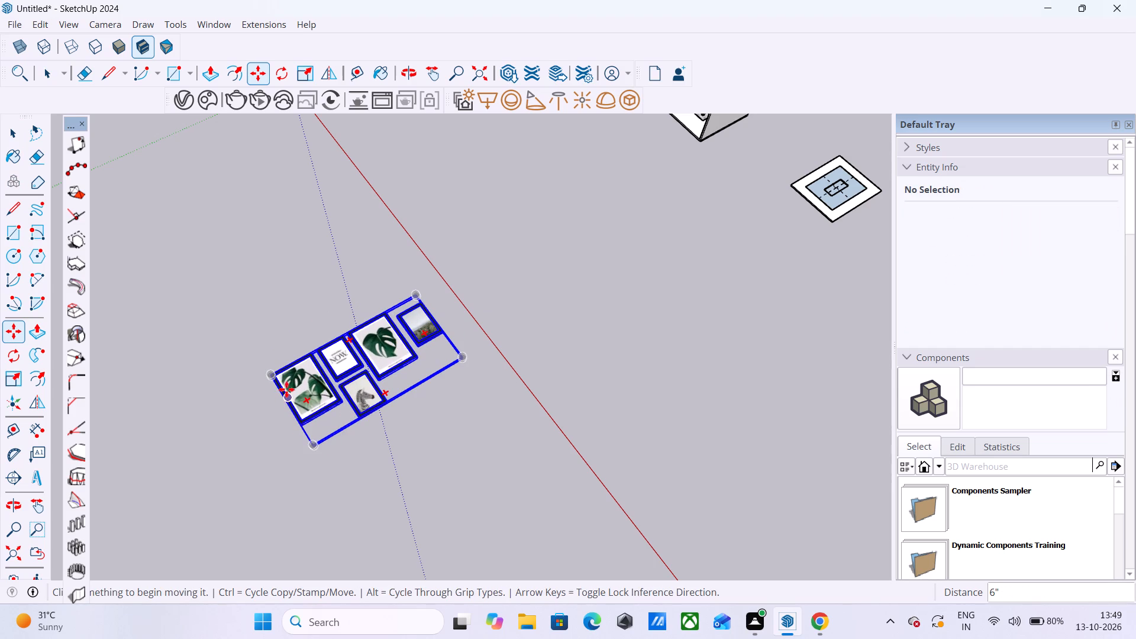
click(277, 375)
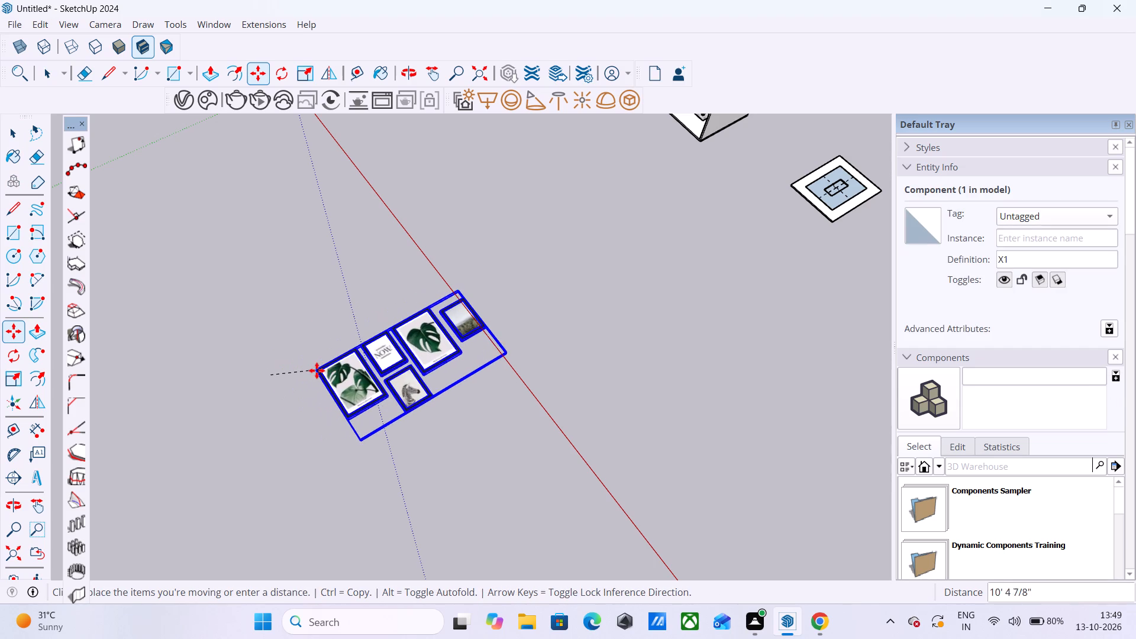
click(317, 370)
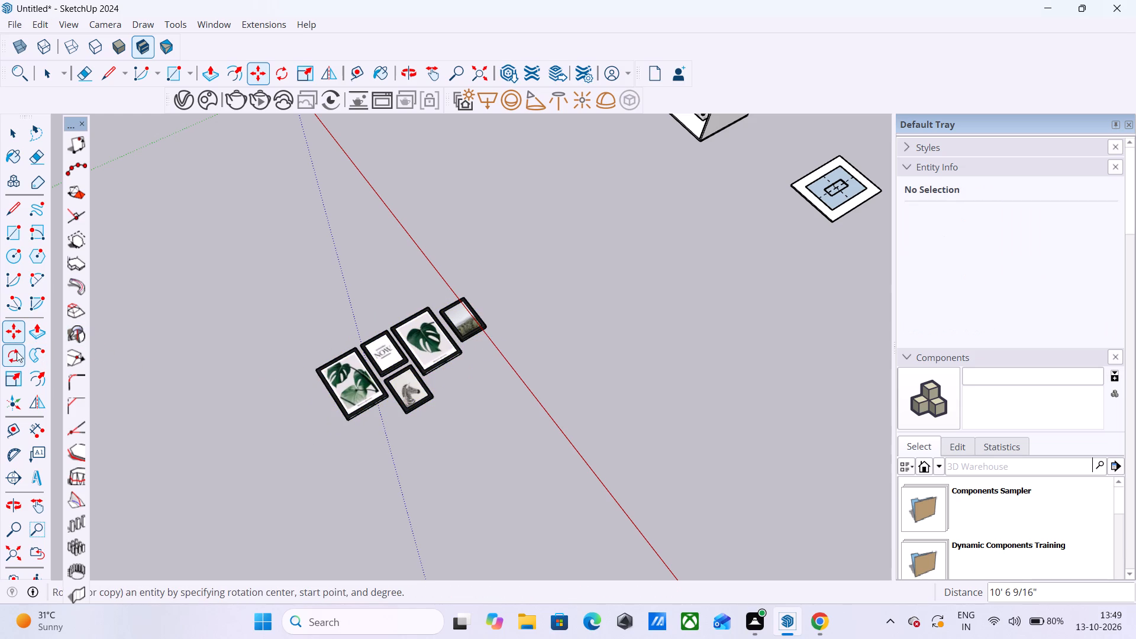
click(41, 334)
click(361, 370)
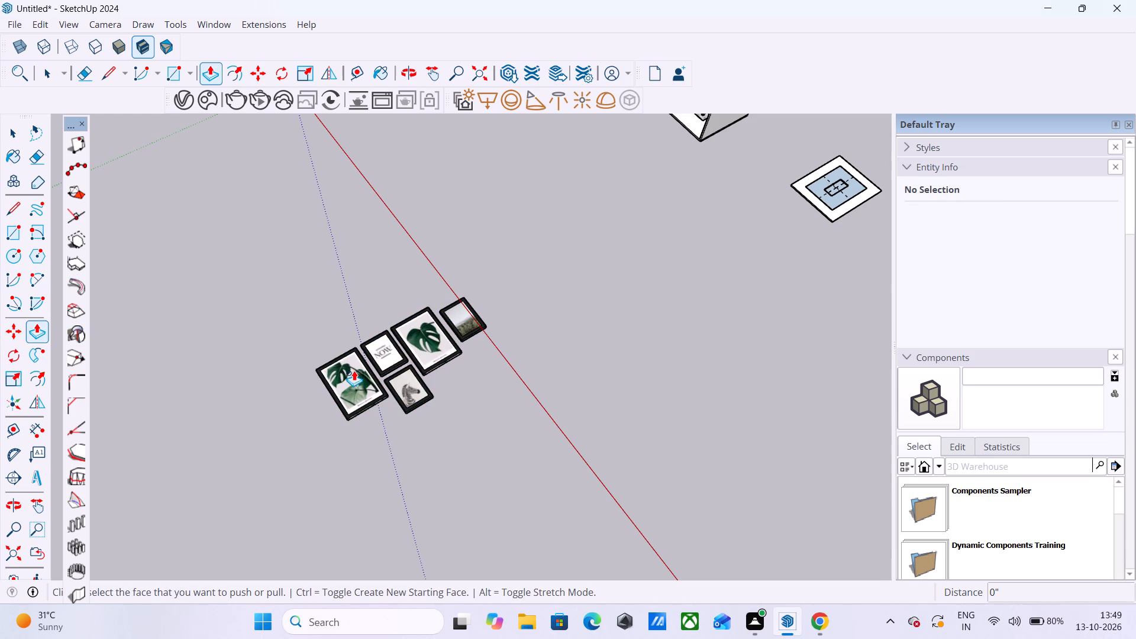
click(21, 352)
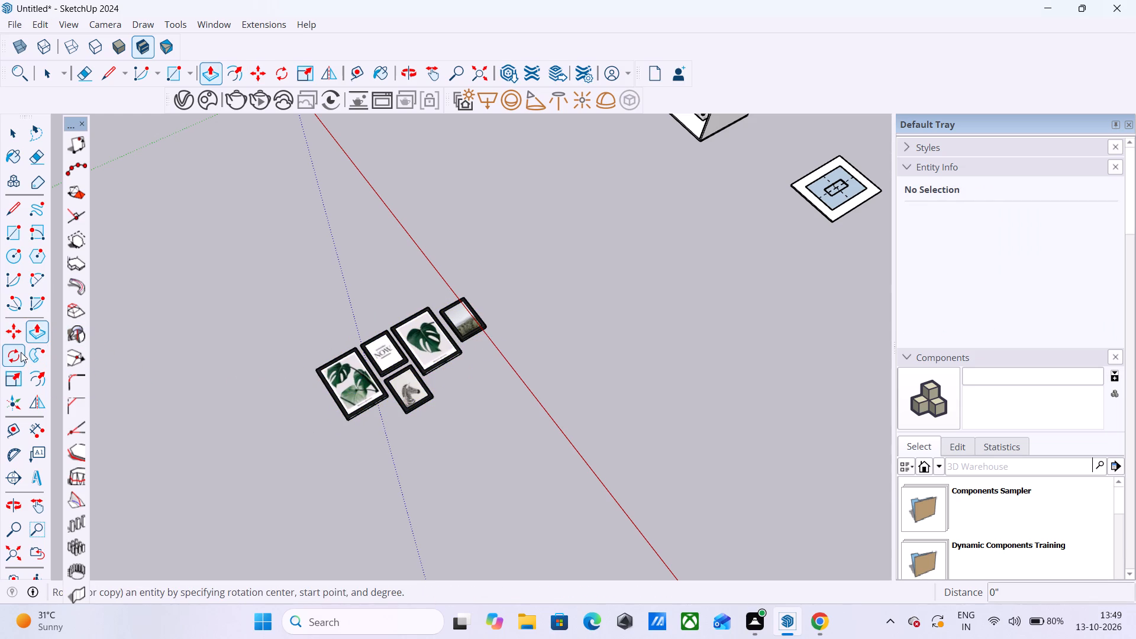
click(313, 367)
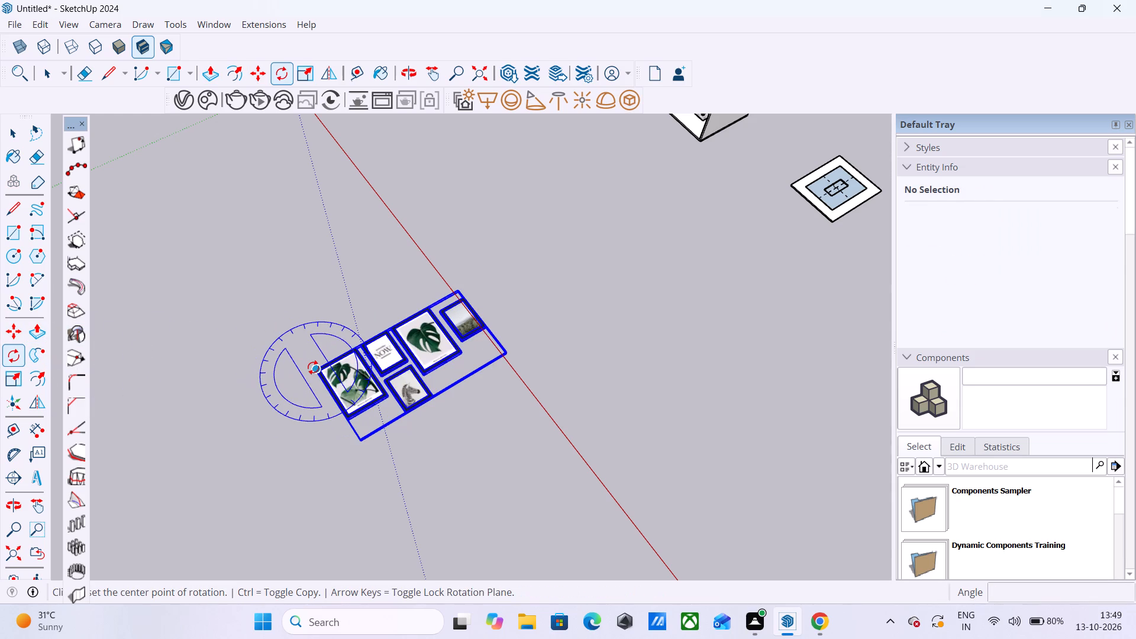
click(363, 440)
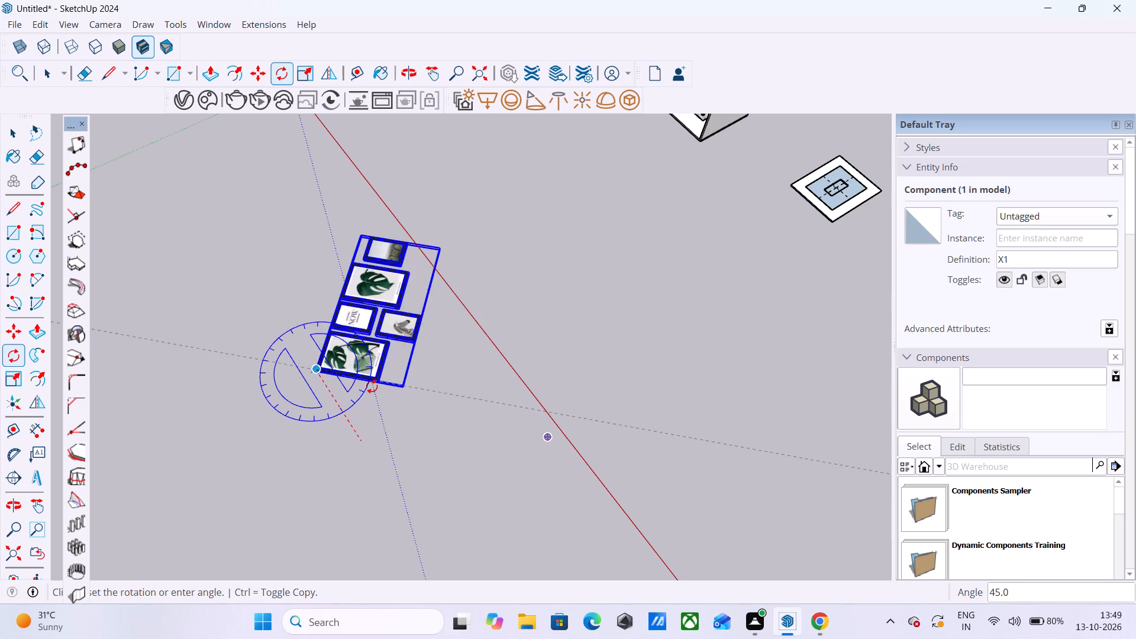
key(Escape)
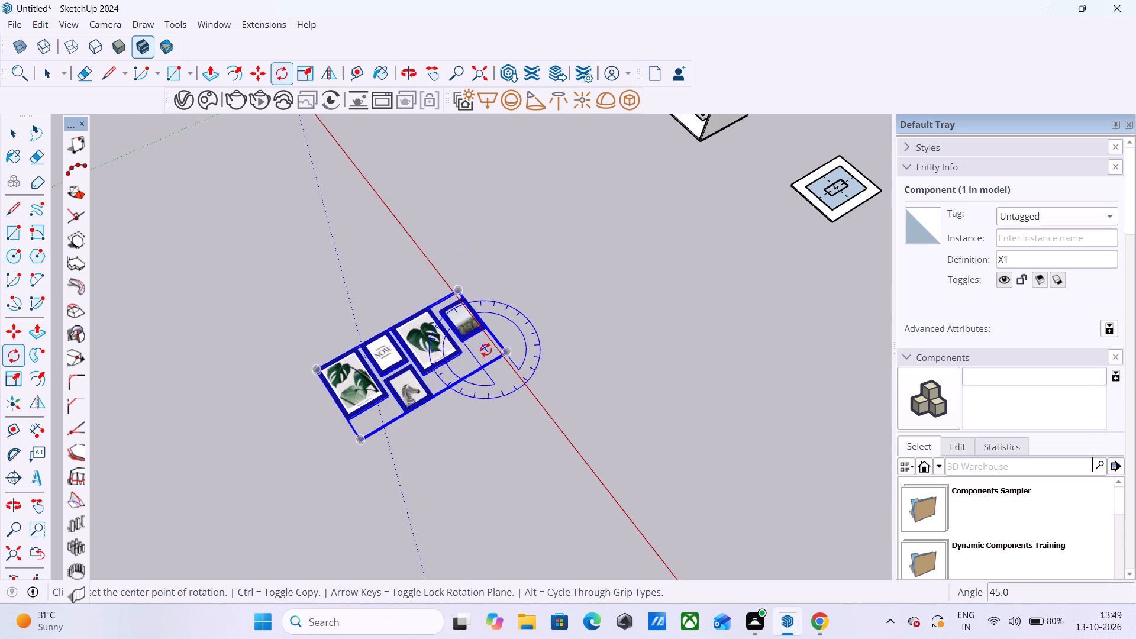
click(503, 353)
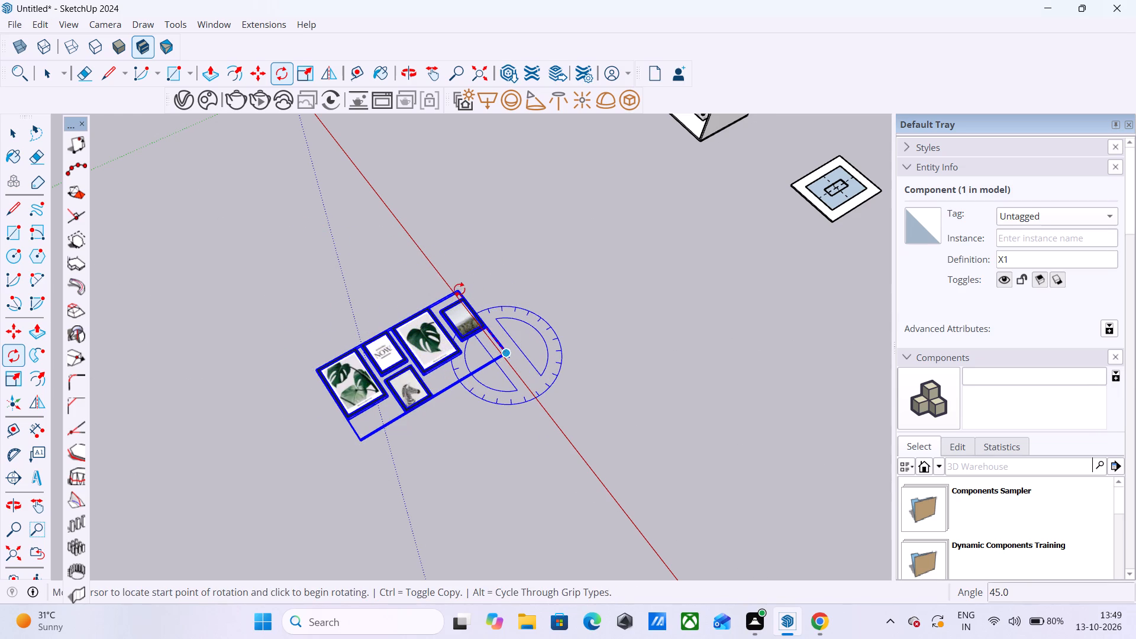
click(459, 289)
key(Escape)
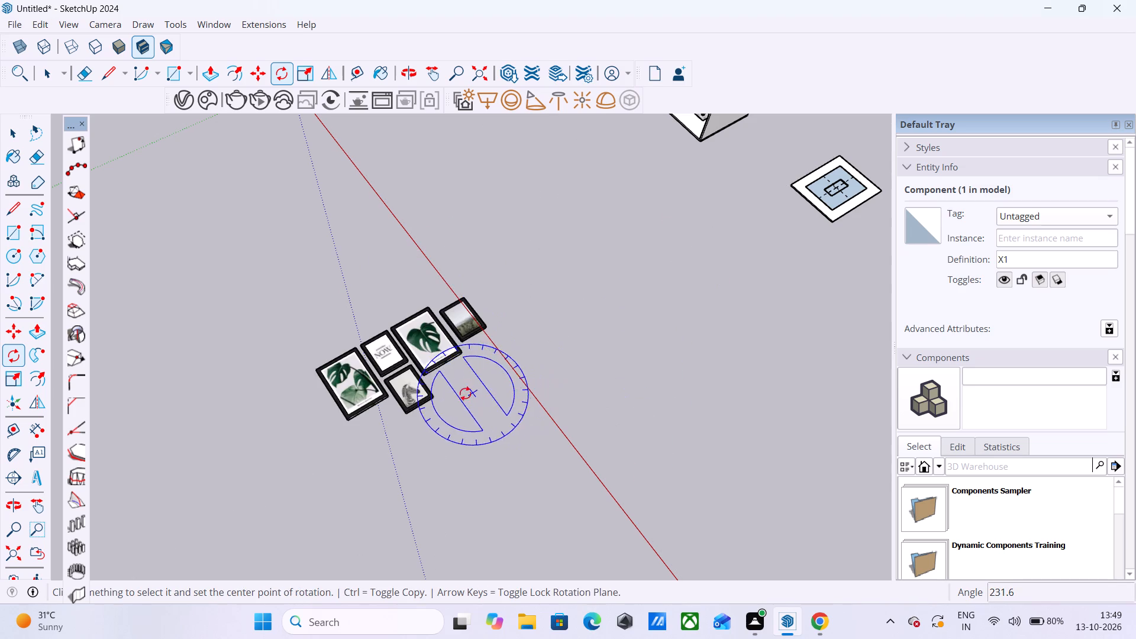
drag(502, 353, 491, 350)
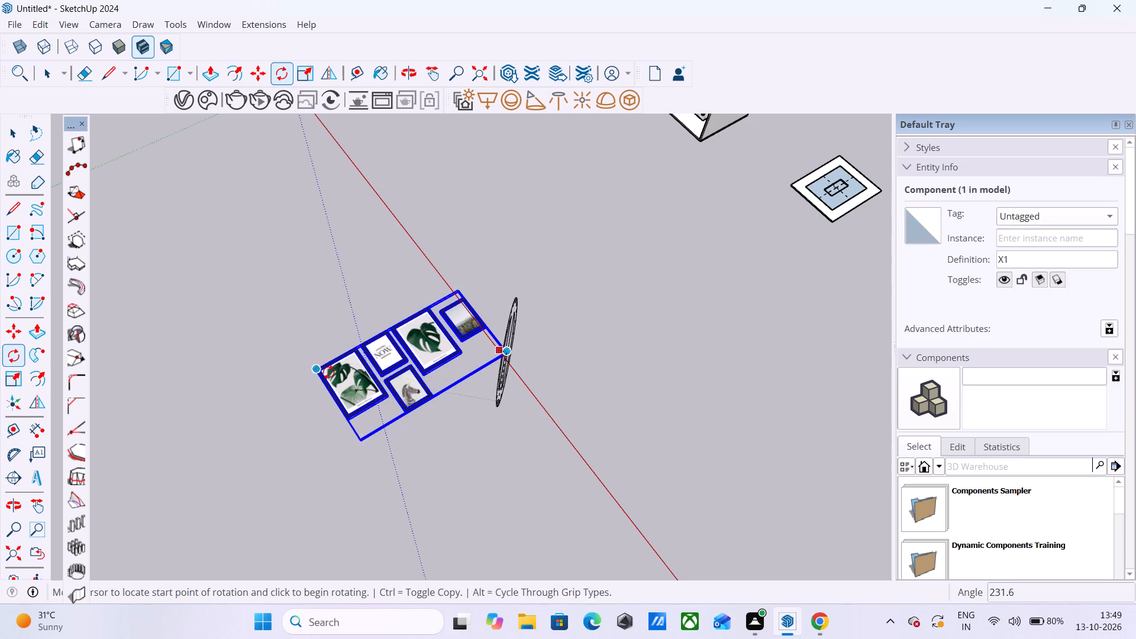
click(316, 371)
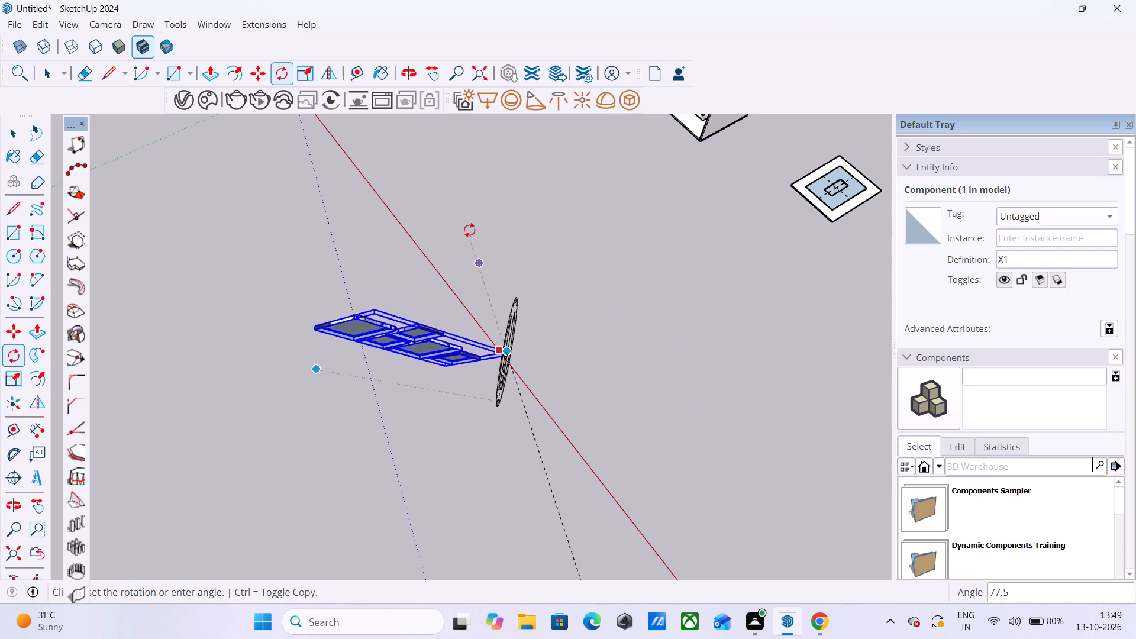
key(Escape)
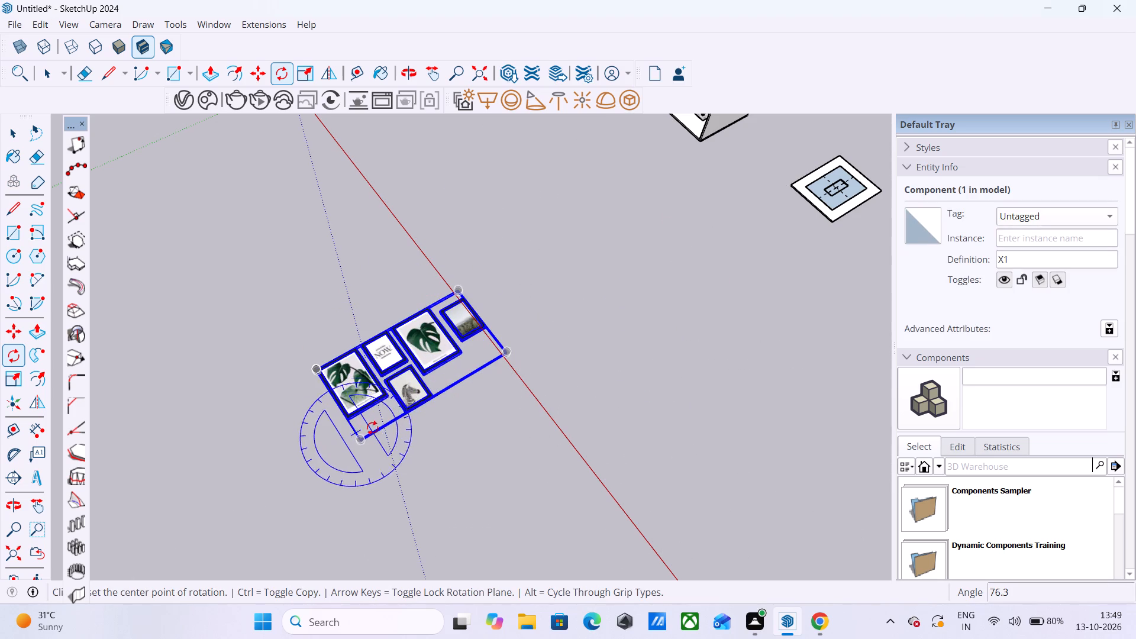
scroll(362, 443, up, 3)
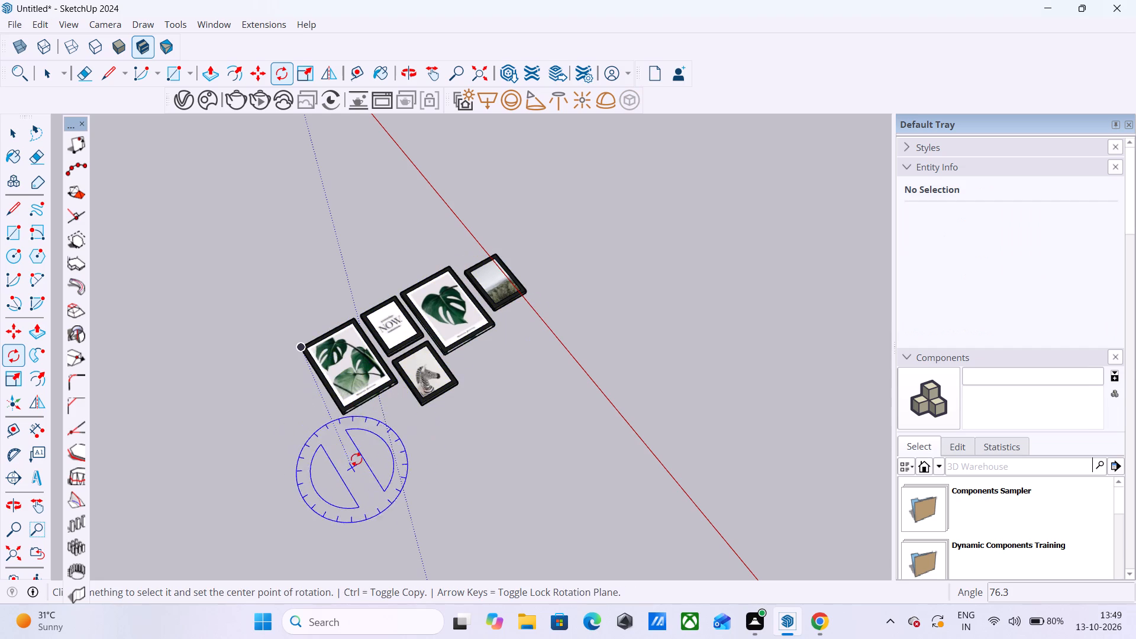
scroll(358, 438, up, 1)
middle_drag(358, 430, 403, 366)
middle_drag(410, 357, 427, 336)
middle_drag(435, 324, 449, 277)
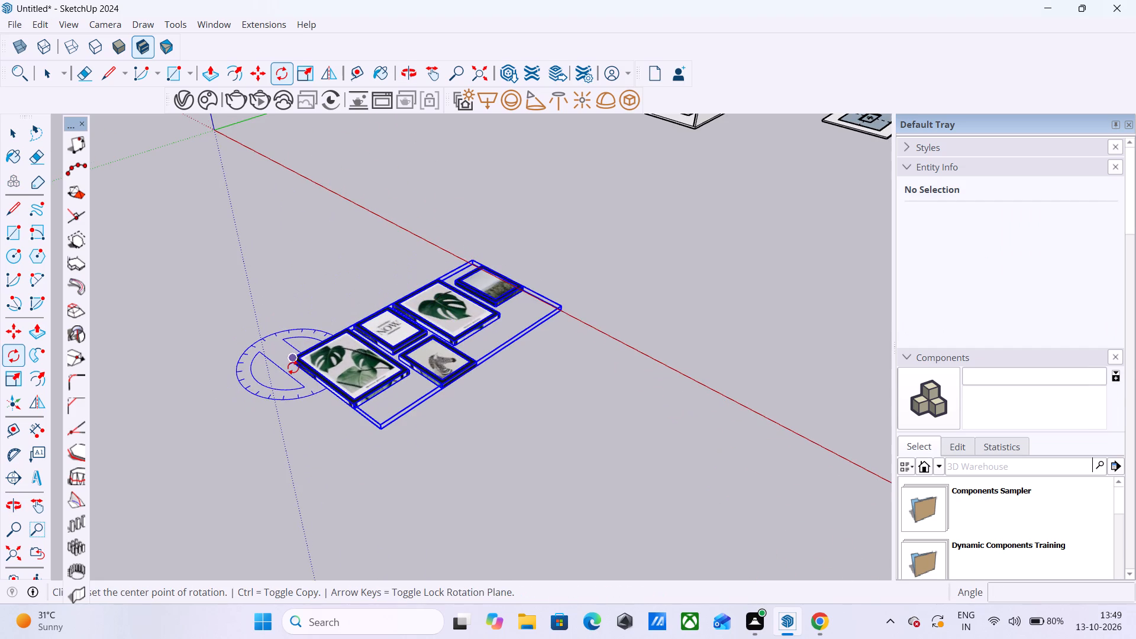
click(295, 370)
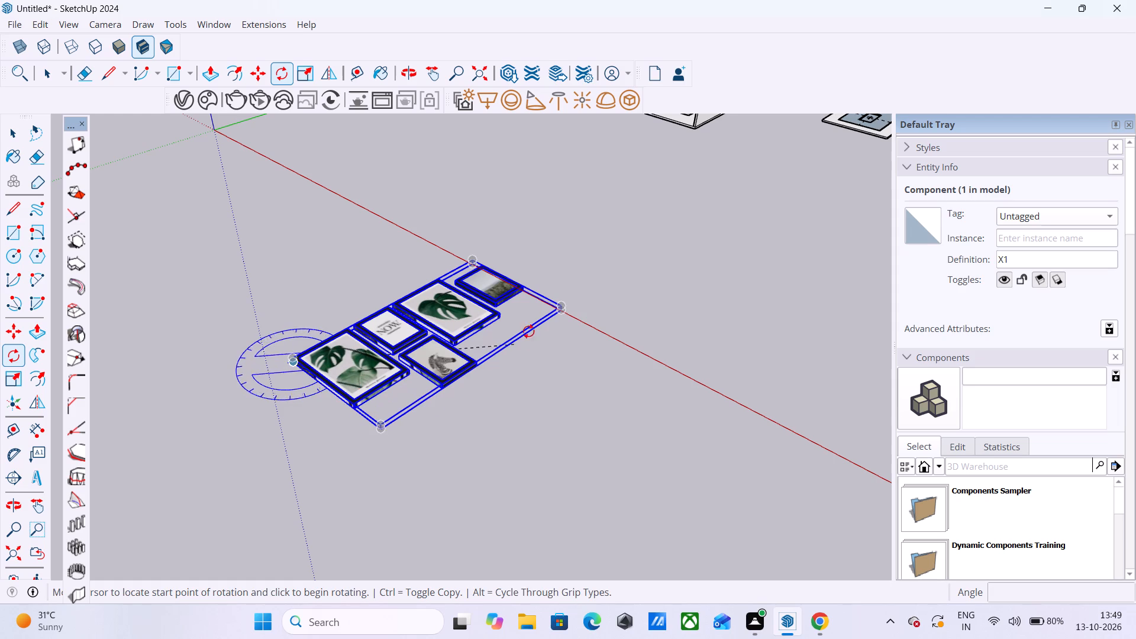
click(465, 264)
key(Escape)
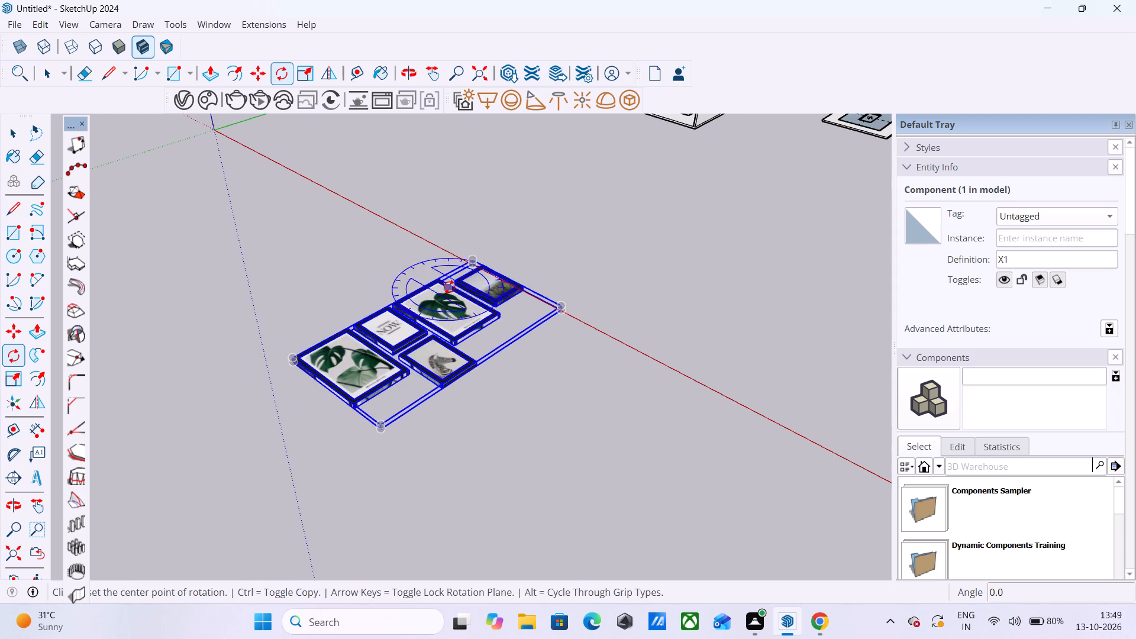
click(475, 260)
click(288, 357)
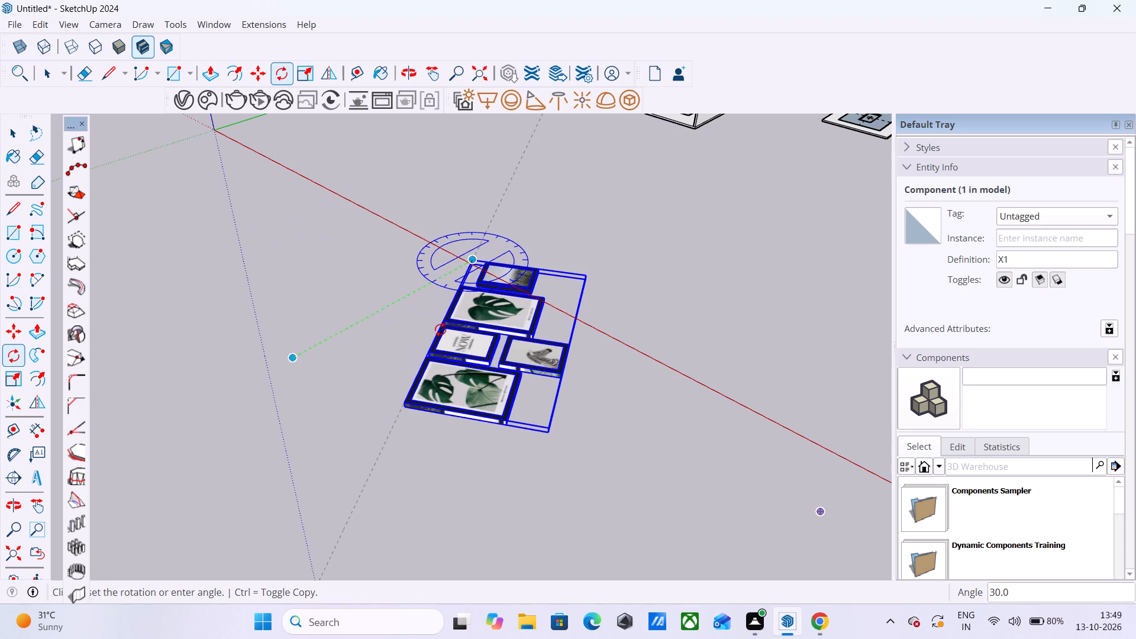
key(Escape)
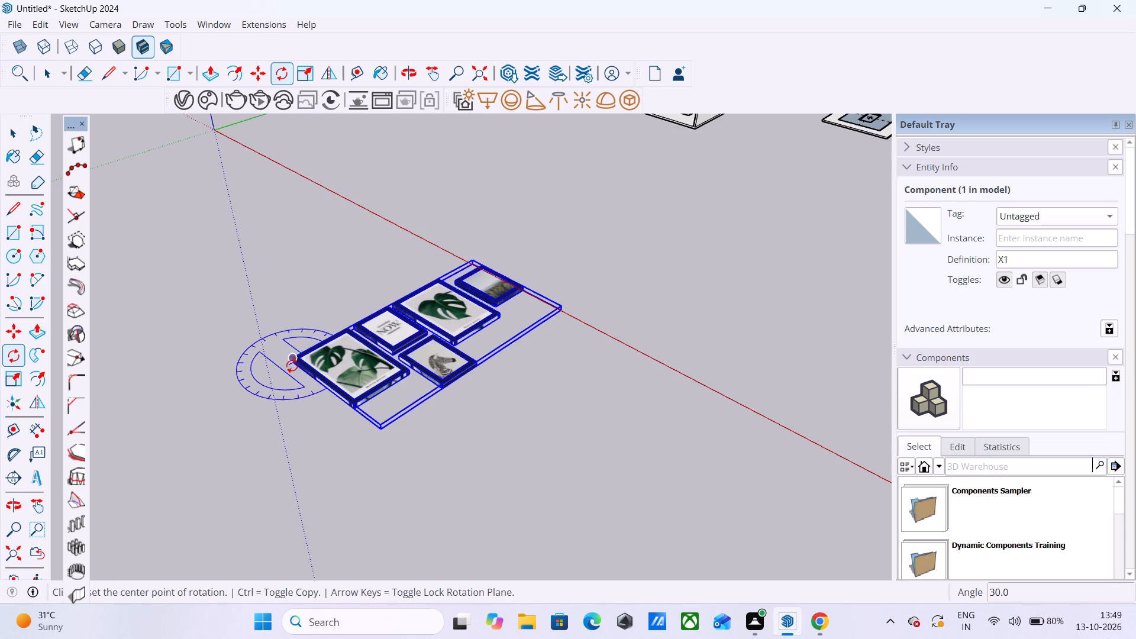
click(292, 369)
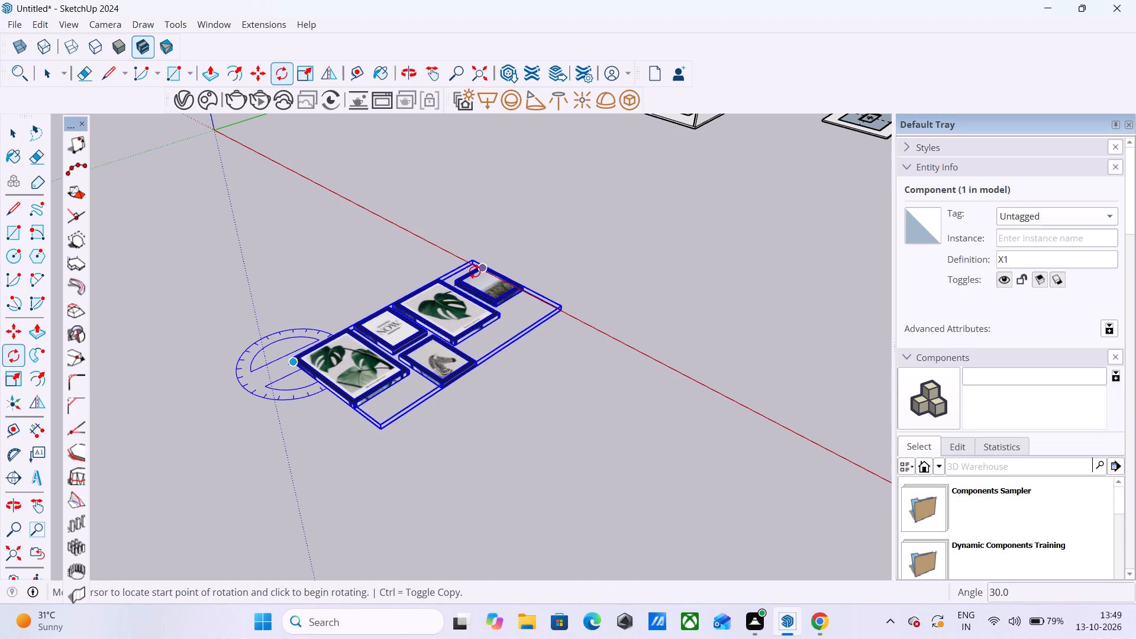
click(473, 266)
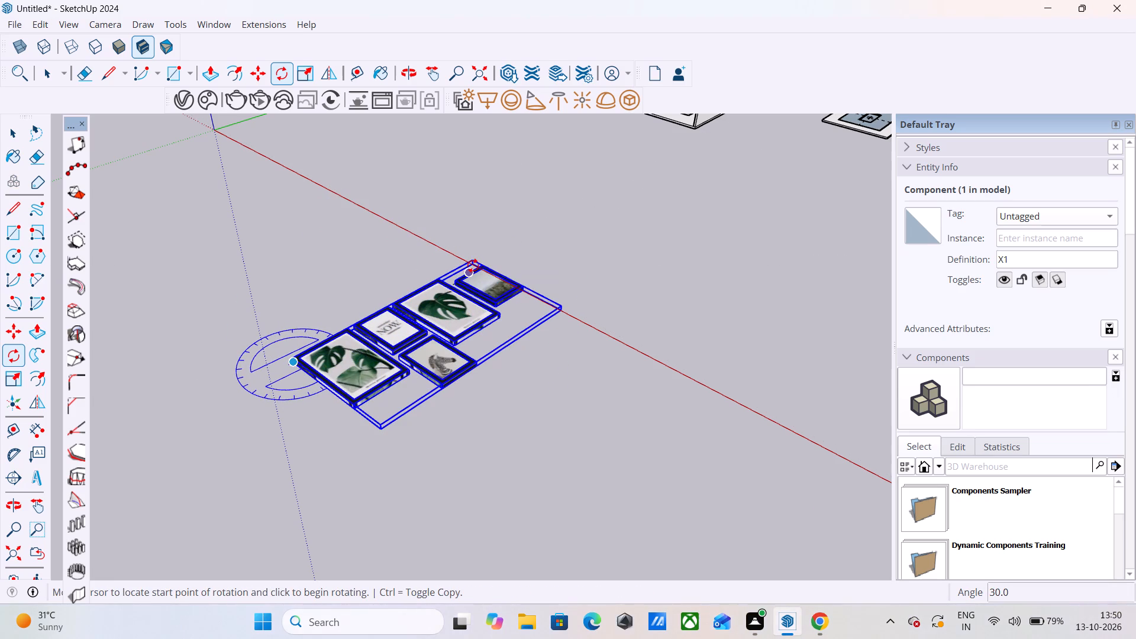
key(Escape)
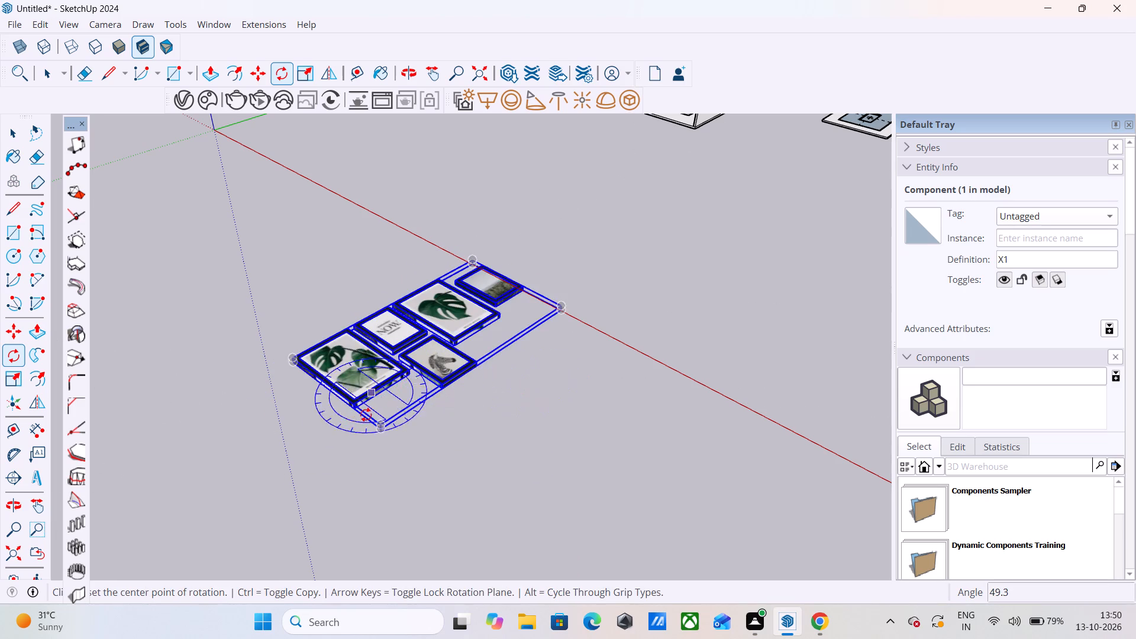
Rotate the X1 frame set 90 degrees about its bottom corner so that it stands upright on the ground across the red axis.
scroll(335, 377, up, 1)
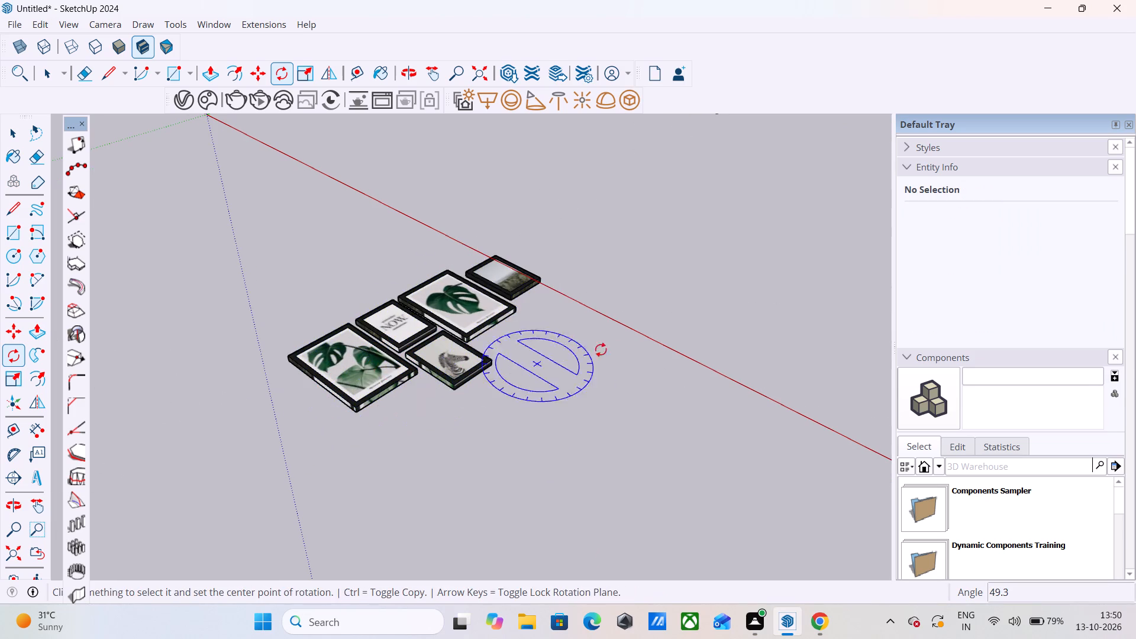
middle_drag(383, 383, 686, 274)
scroll(334, 428, up, 6)
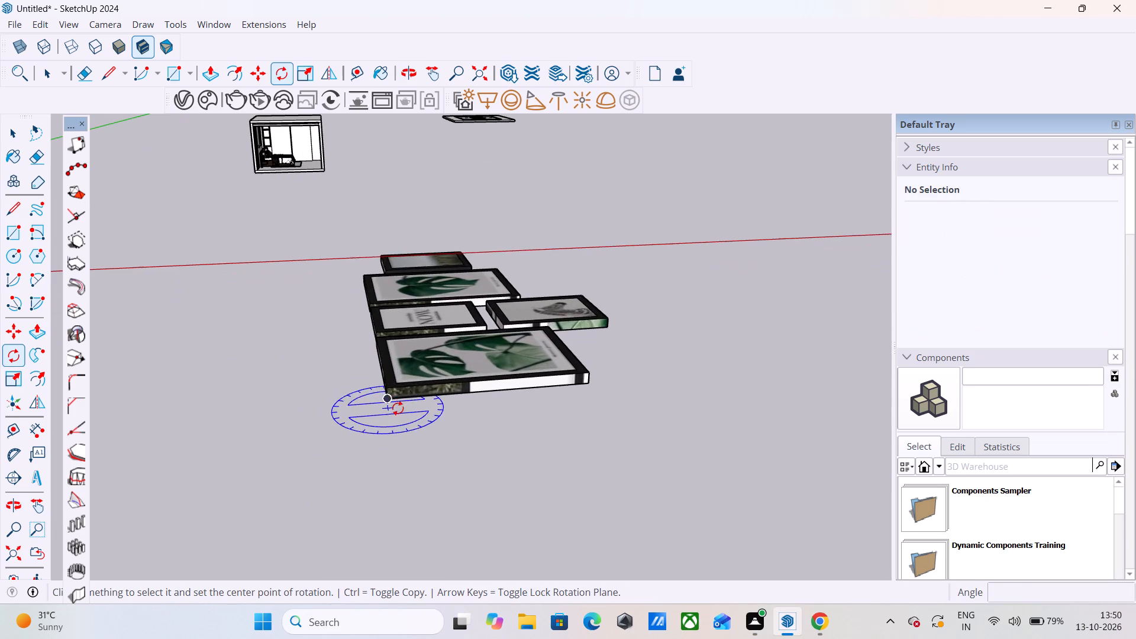
click(388, 405)
scroll(310, 256, up, 6)
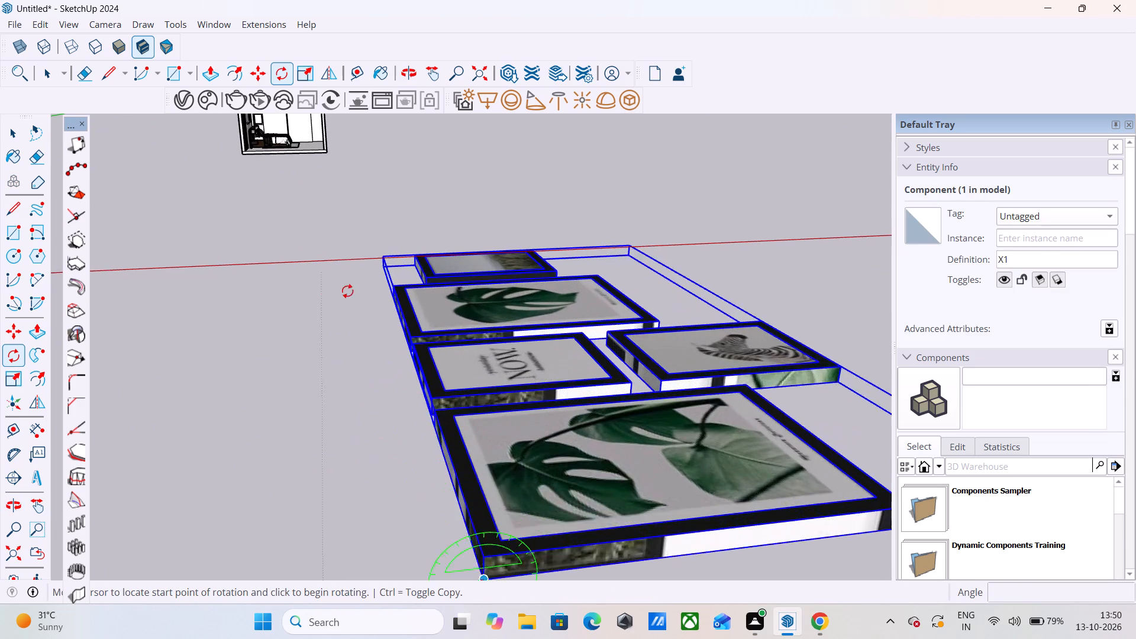
scroll(347, 291, up, 4)
click(395, 262)
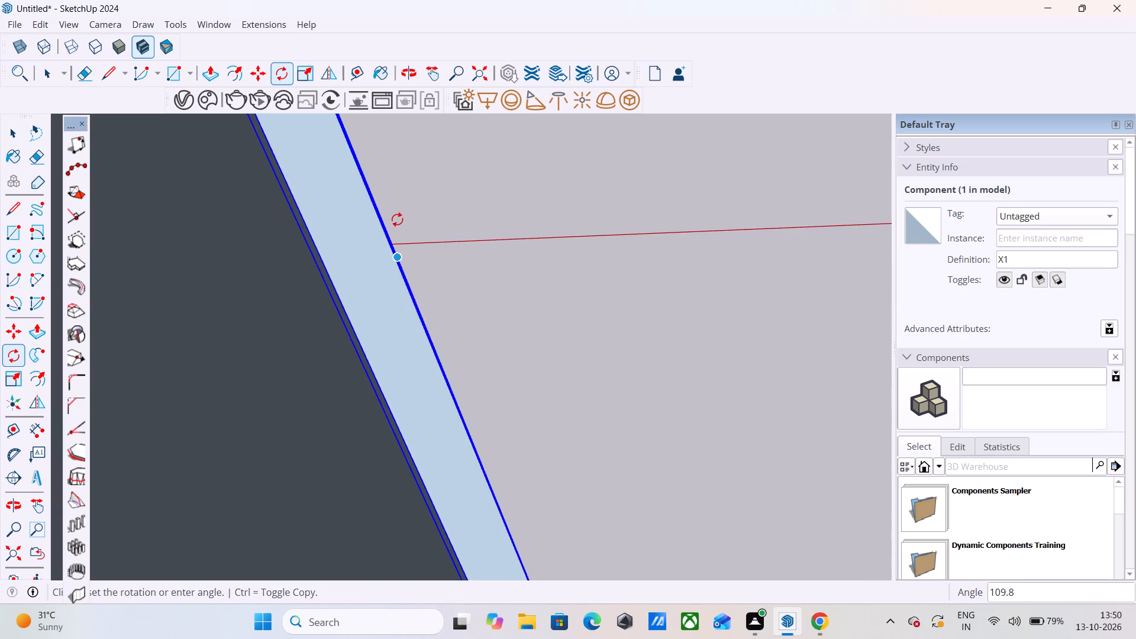
scroll(386, 247, down, 20)
scroll(386, 247, down, 17)
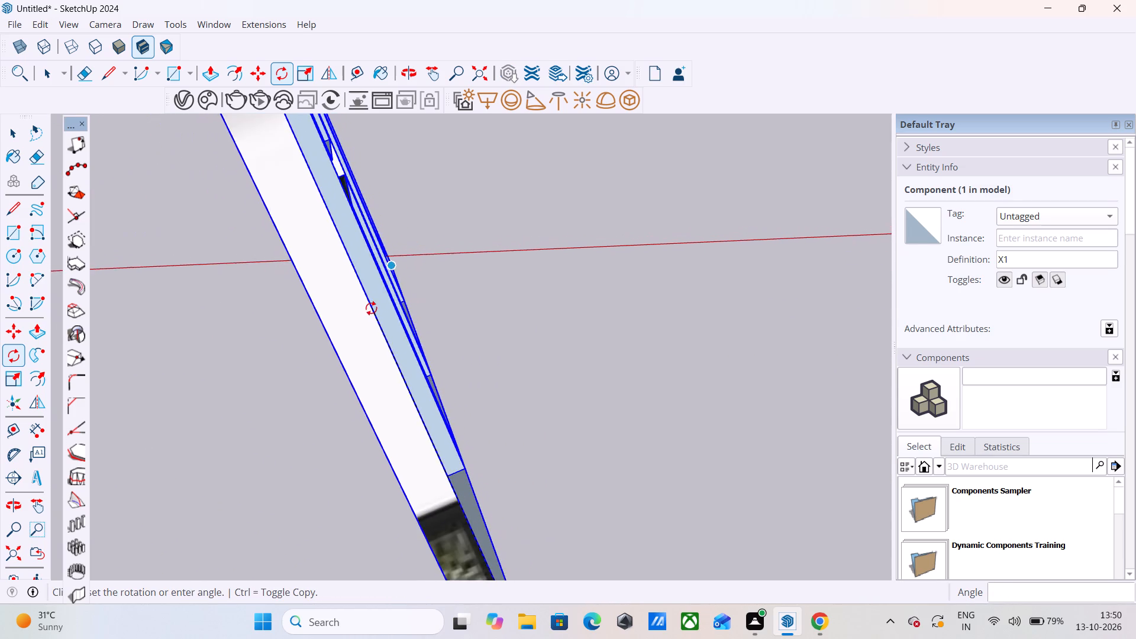
scroll(371, 308, down, 20)
scroll(371, 308, down, 5)
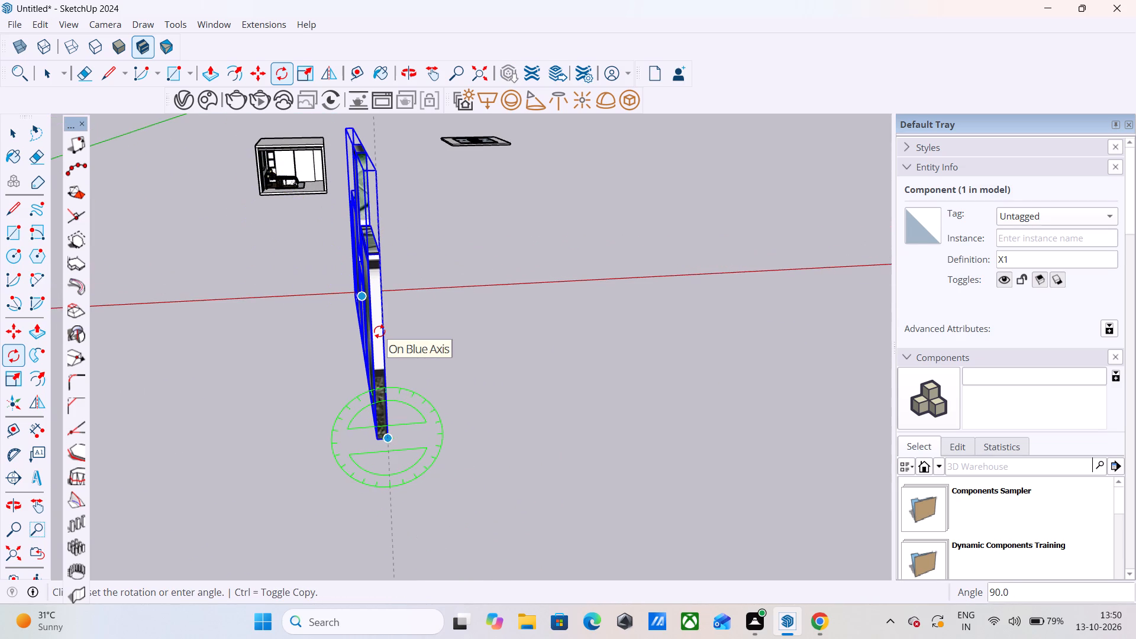
click(379, 331)
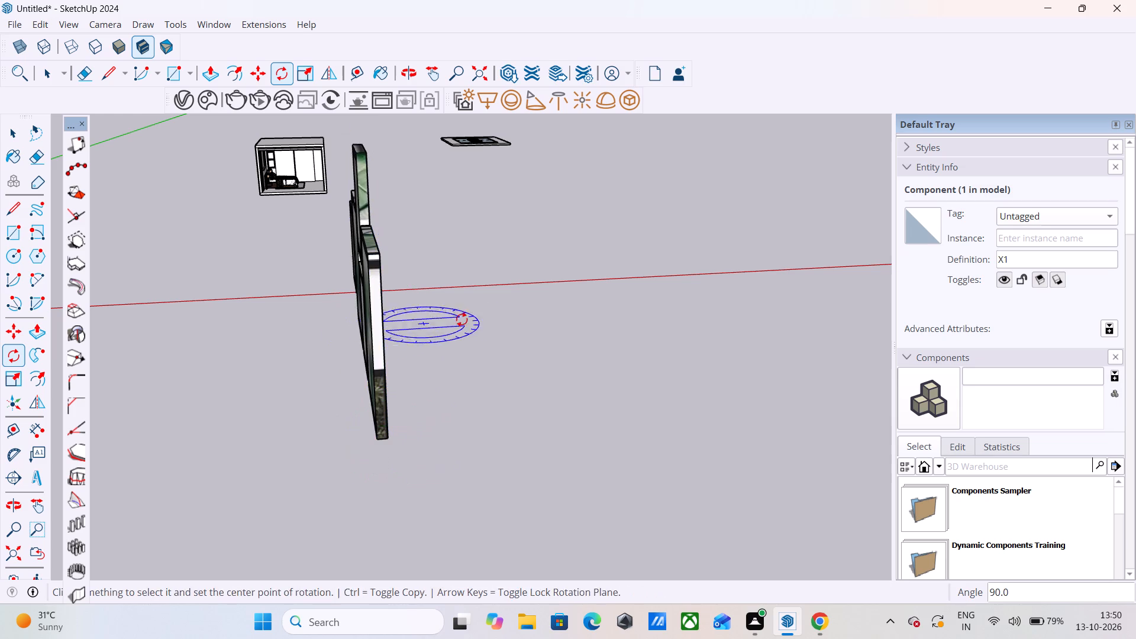
Examine the upright X1 frame set from the back and front to check the orientation of its pictures.
middle_drag(461, 319, 251, 342)
scroll(425, 303, down, 6)
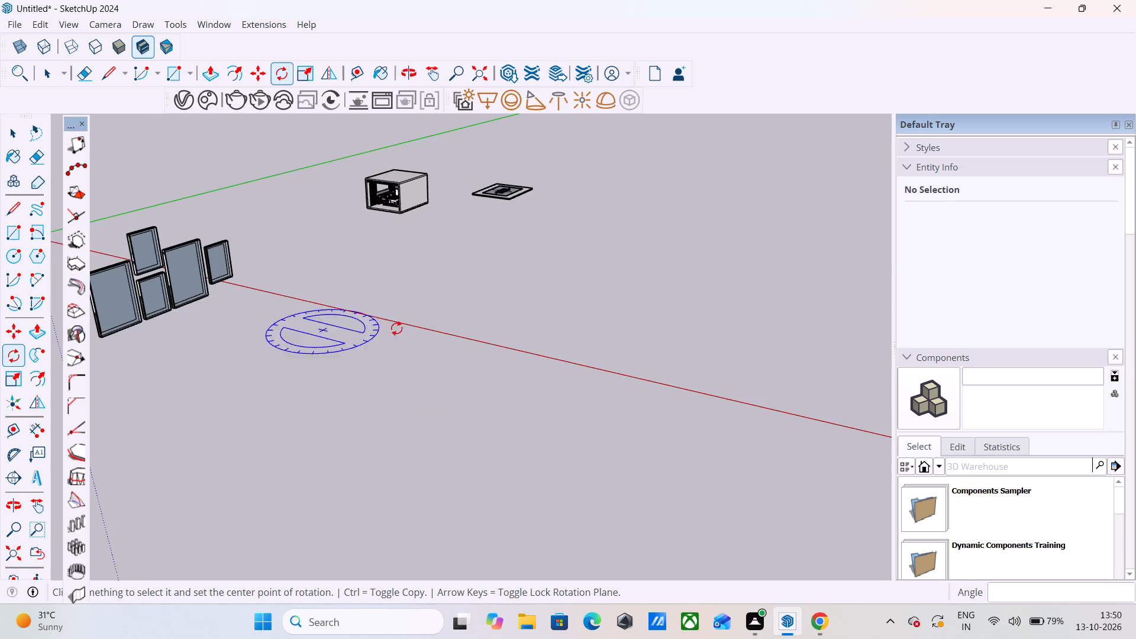
middle_drag(440, 327, 513, 320)
scroll(391, 332, up, 1)
middle_drag(406, 332, 615, 317)
middle_drag(478, 309, 663, 318)
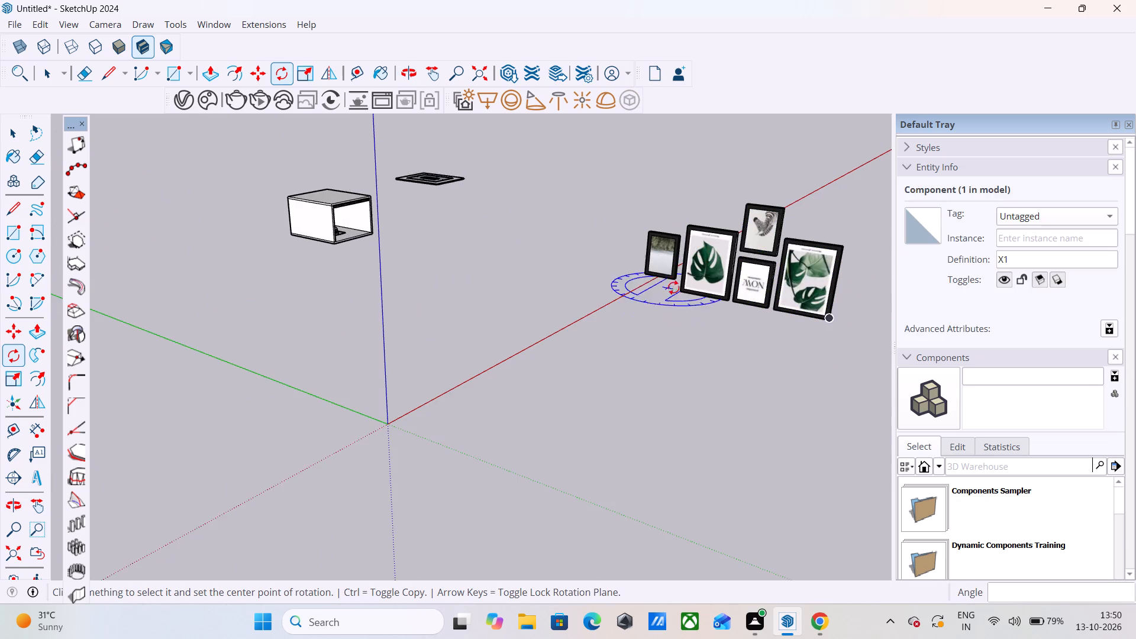
scroll(400, 320, down, 4)
scroll(737, 277, up, 9)
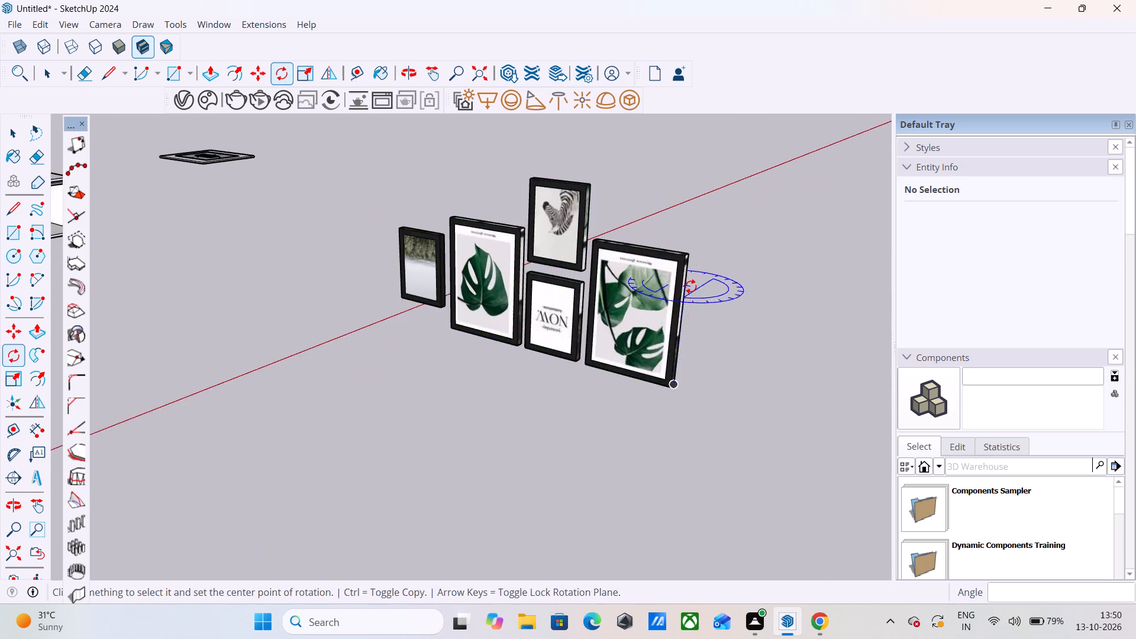
scroll(686, 288, up, 4)
middle_drag(602, 307, 680, 274)
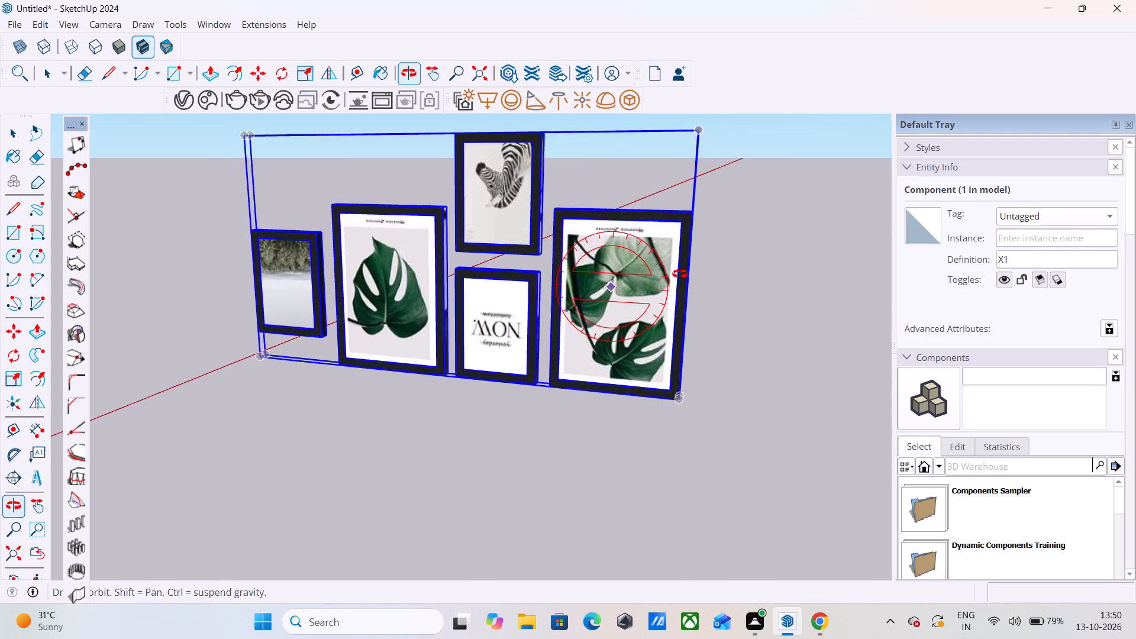
middle_drag(680, 274, 677, 274)
scroll(451, 361, down, 8)
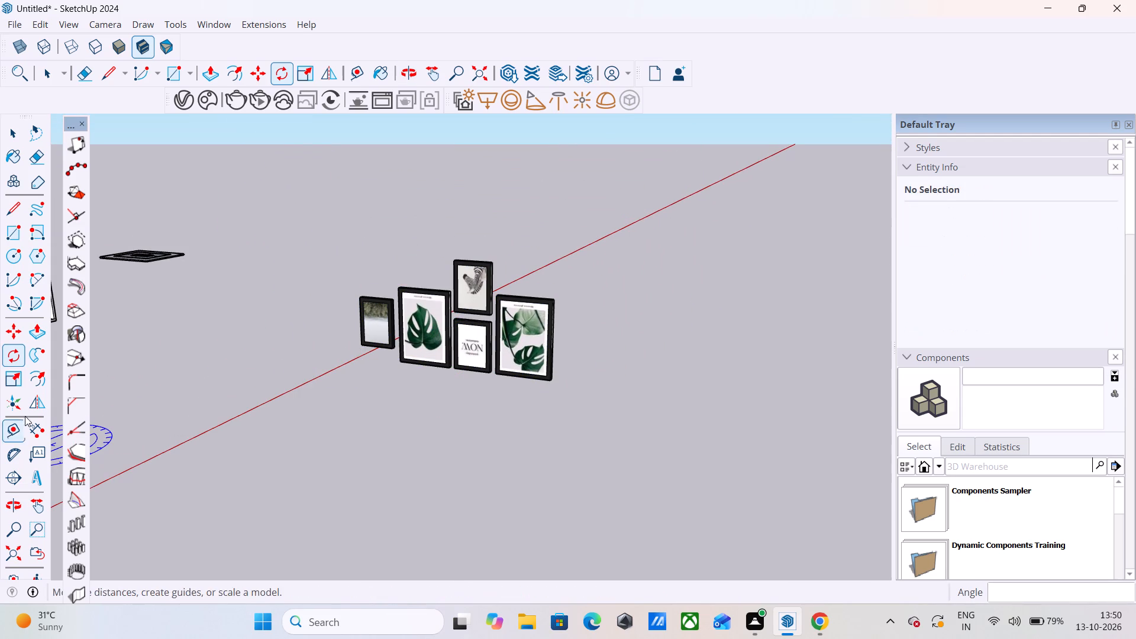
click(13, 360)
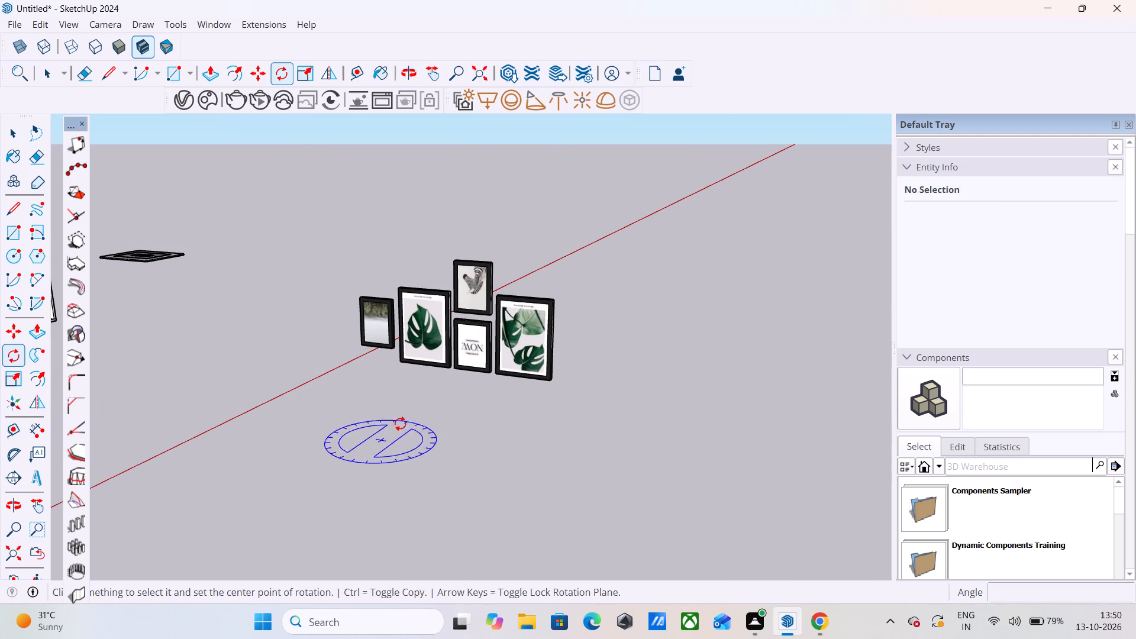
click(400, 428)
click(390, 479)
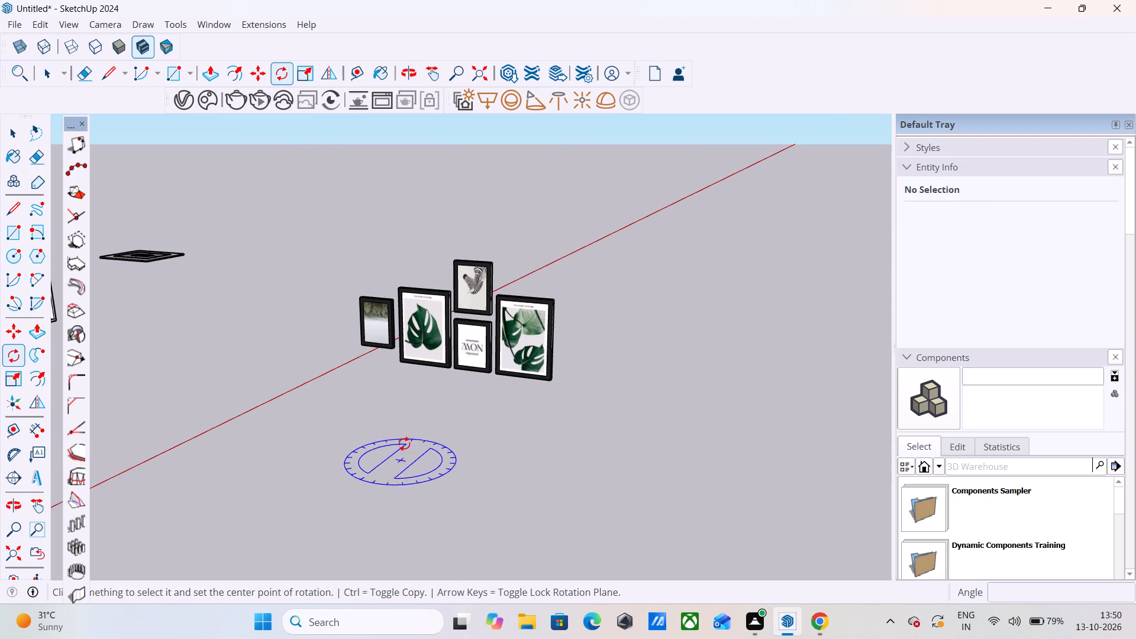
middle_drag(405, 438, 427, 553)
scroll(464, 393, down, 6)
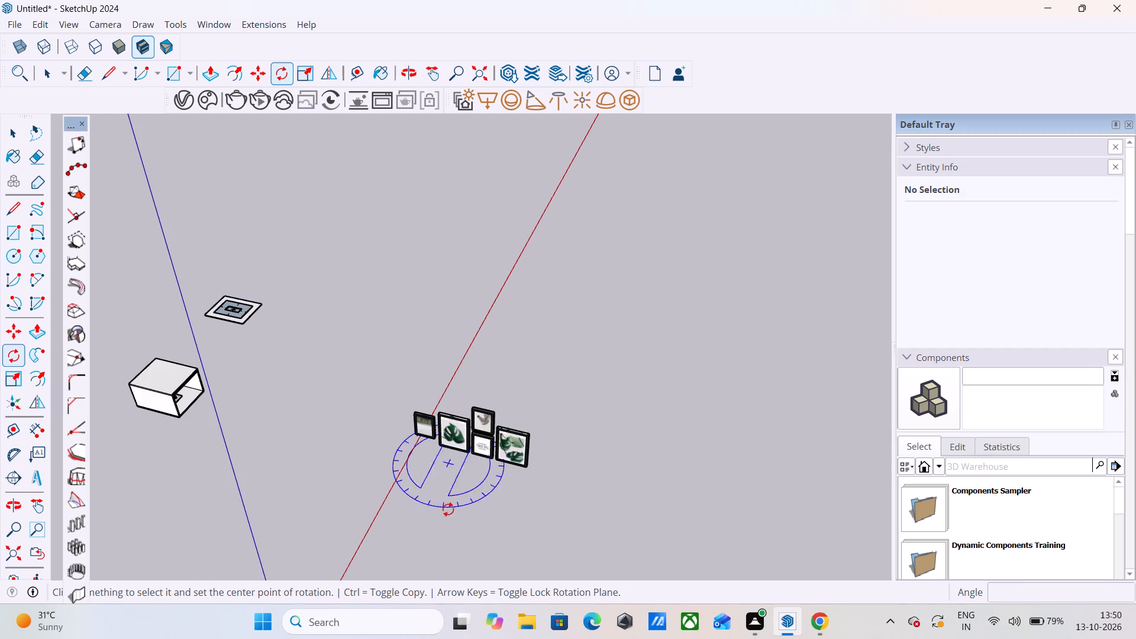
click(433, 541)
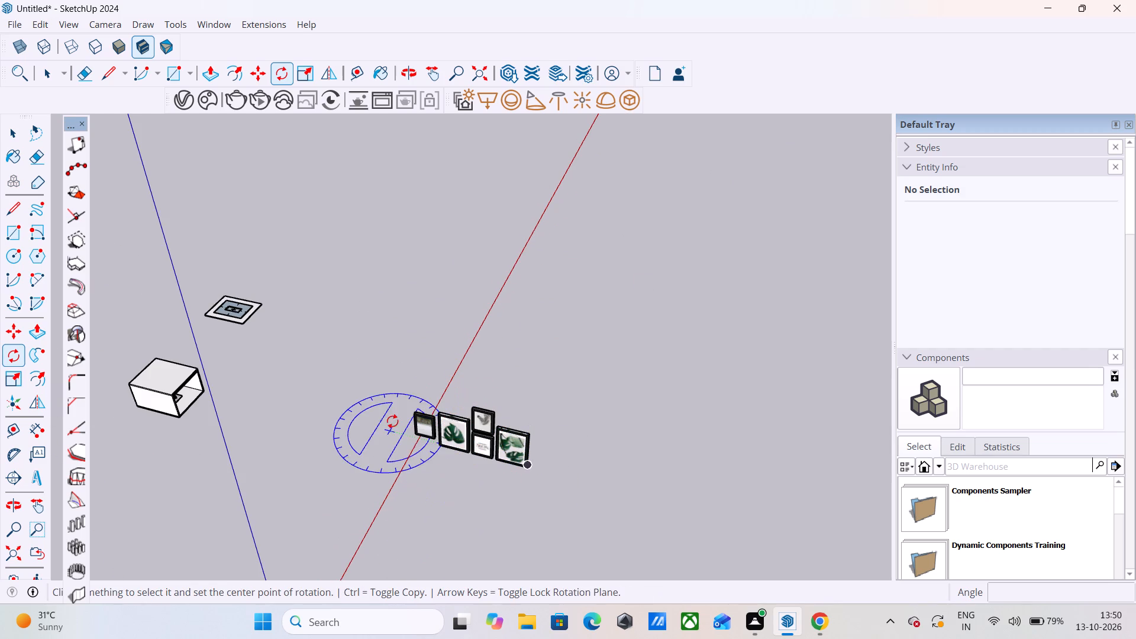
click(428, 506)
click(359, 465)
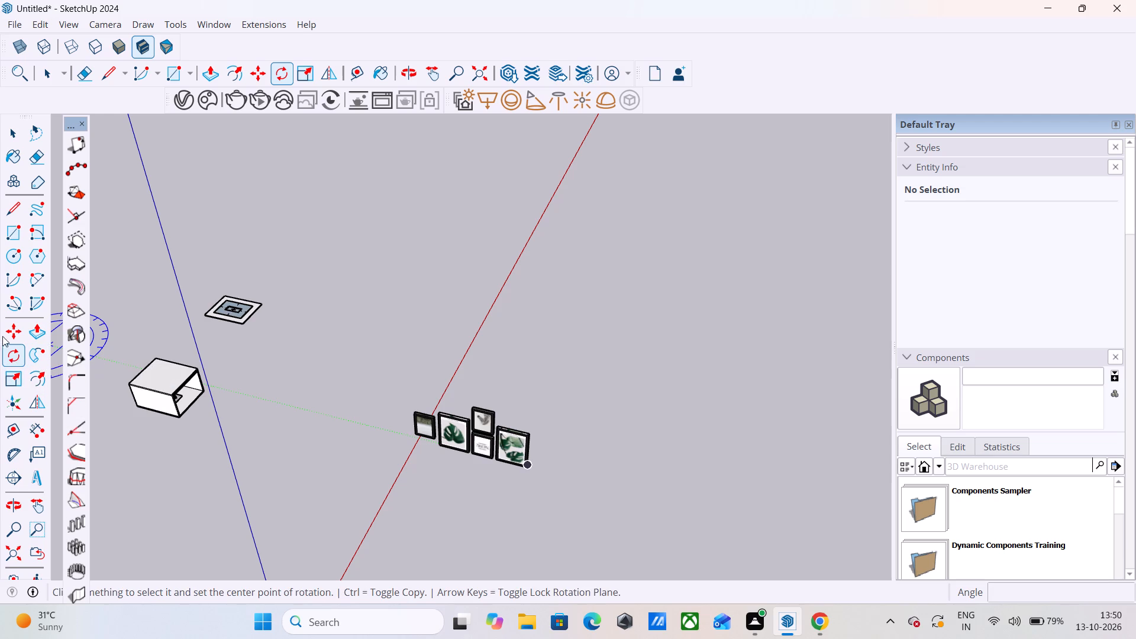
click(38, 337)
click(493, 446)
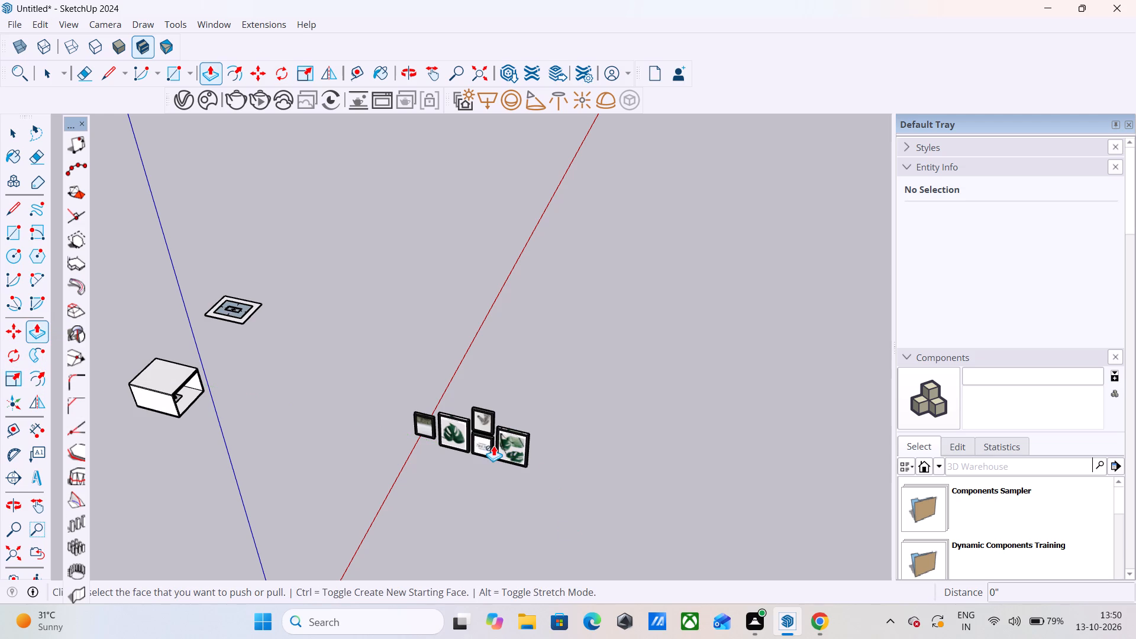
Scale the upright X1 frame set down uniformly from its upper corner to about 0.66.
click(20, 375)
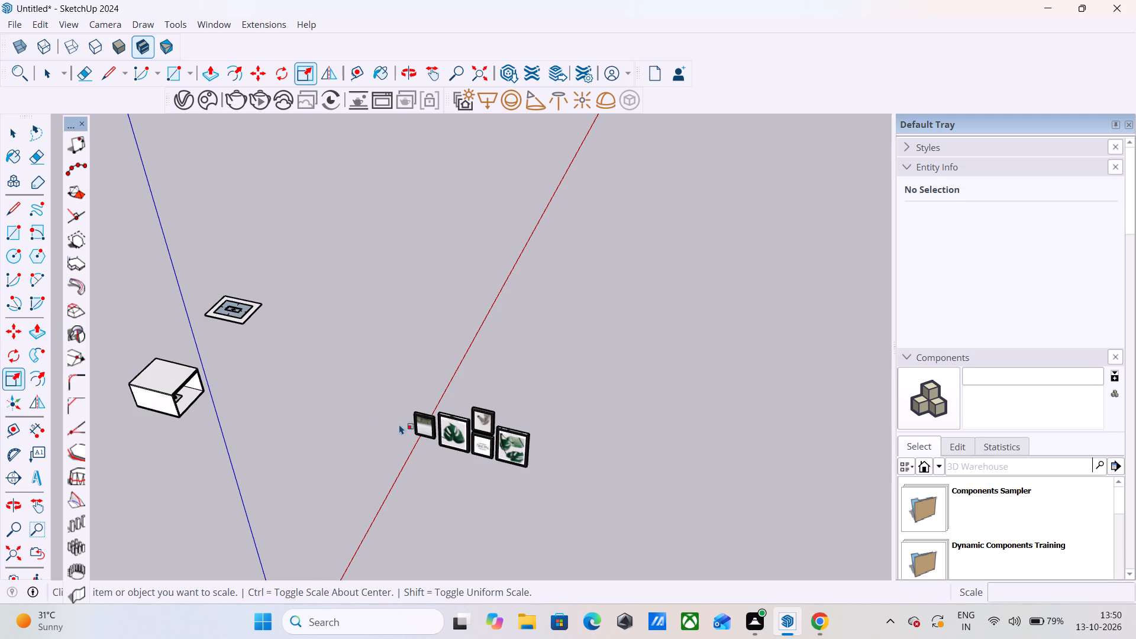
click(420, 427)
click(414, 392)
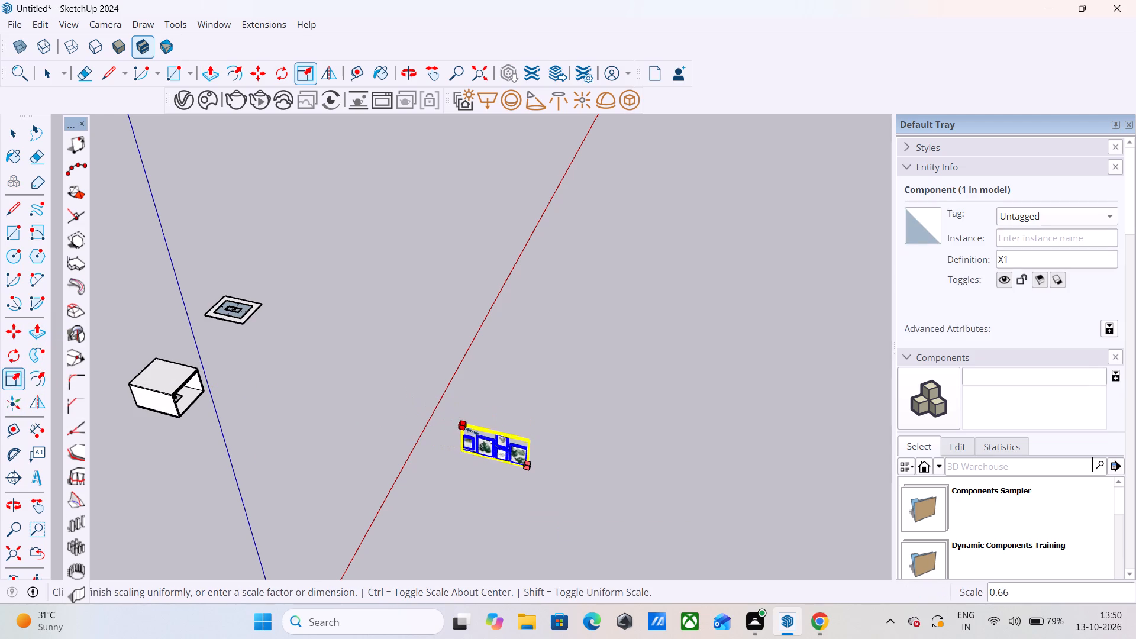
click(480, 438)
scroll(538, 475, up, 6)
scroll(490, 463, up, 7)
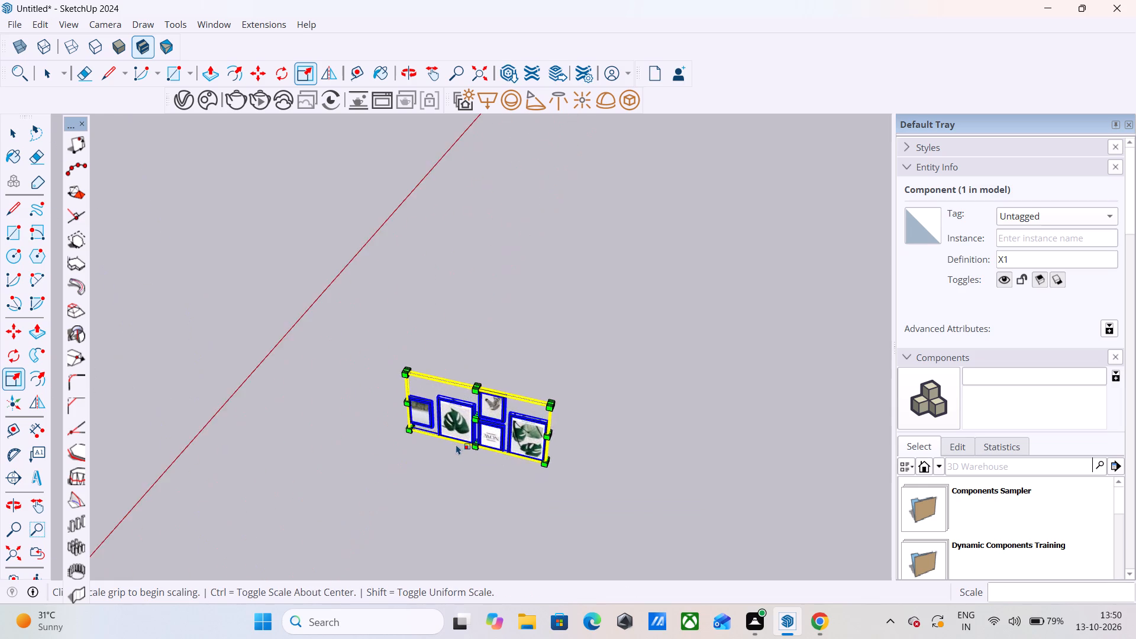
Rotate the upright X1 frame set 180 degrees horizontally about a point on the ground in front of it.
scroll(456, 444, up, 4)
scroll(398, 425, up, 4)
click(17, 357)
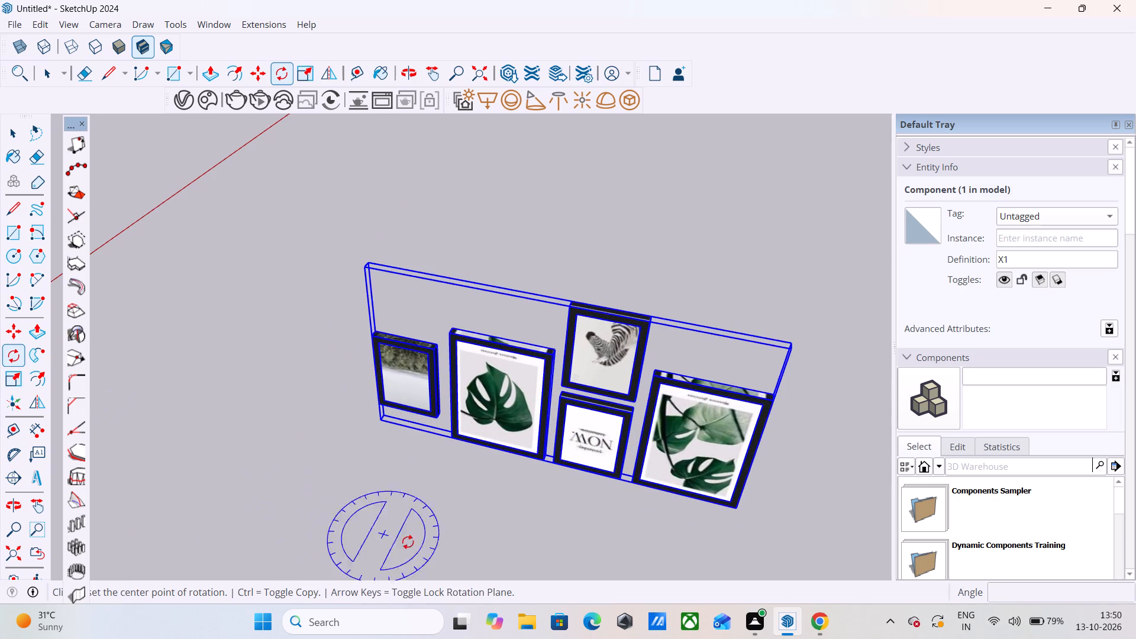
click(408, 502)
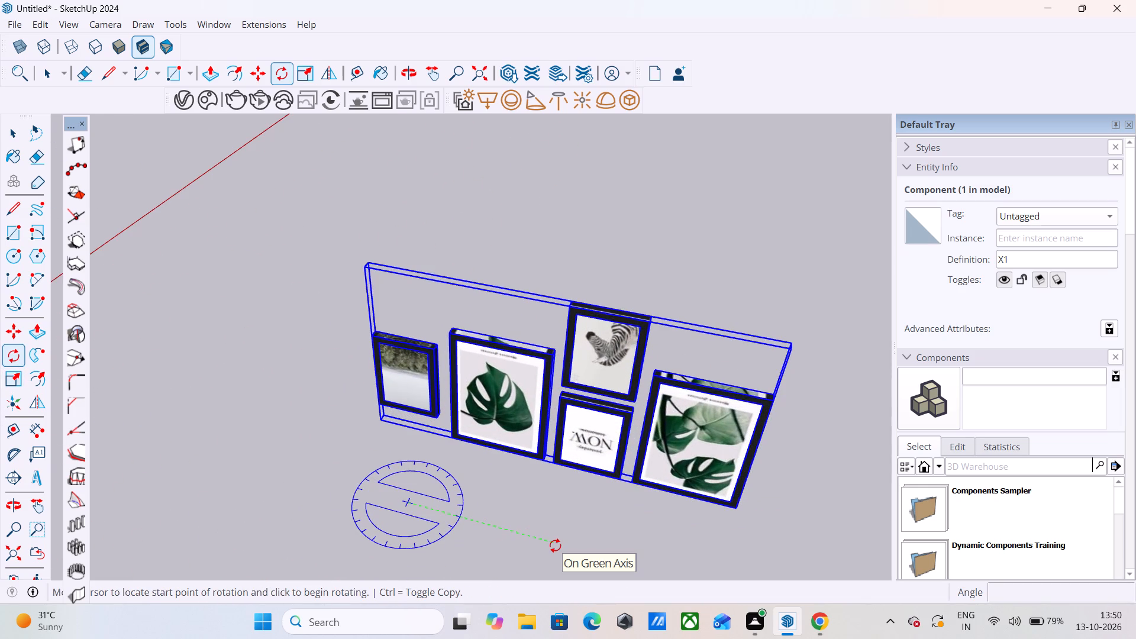
click(555, 546)
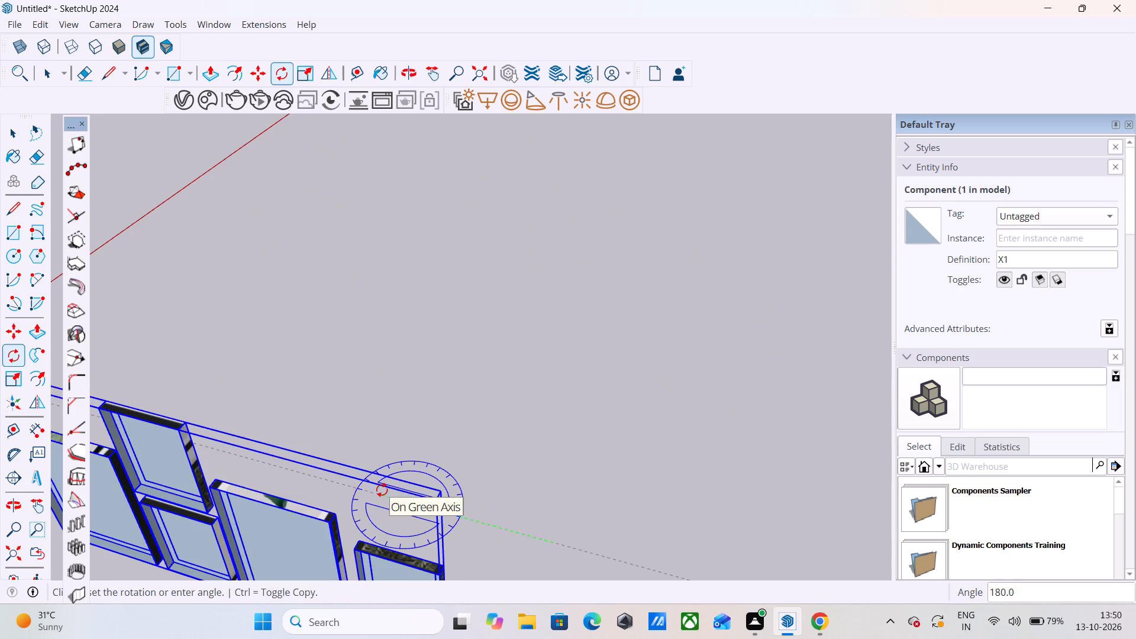
click(356, 493)
Scale the rotated X1 frame set down uniformly from its upper corner to about 0.69.
scroll(480, 451, down, 3)
middle_drag(480, 478, 21, 474)
scroll(100, 493, up, 1)
scroll(552, 371, down, 4)
middle_drag(580, 376, 298, 333)
scroll(334, 344, up, 1)
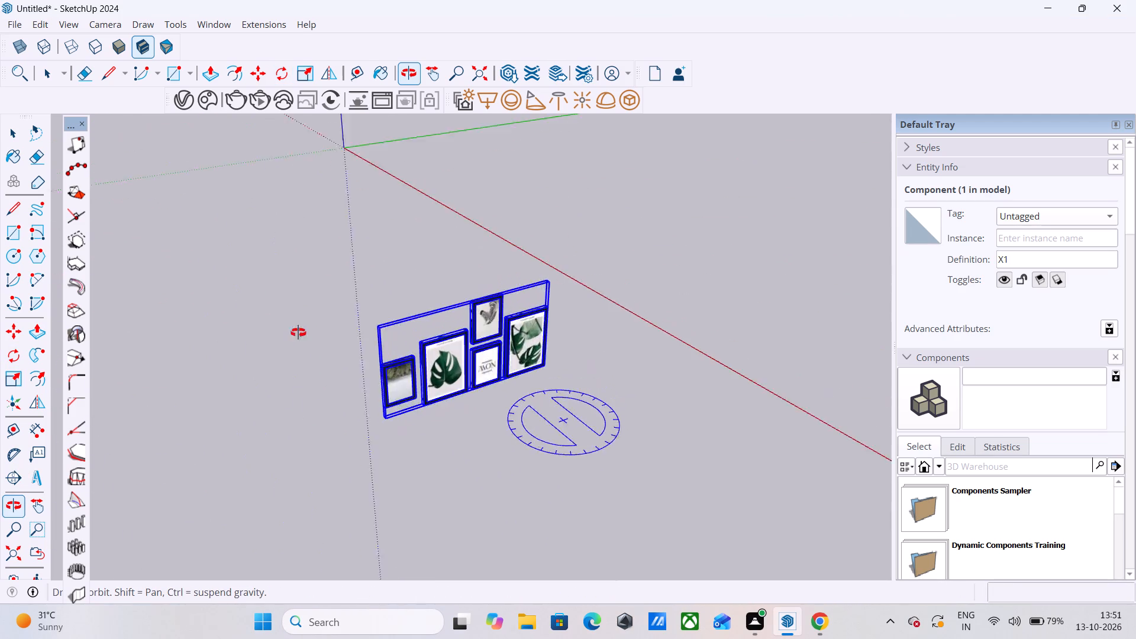
middle_drag(298, 333, 276, 313)
scroll(634, 337, up, 3)
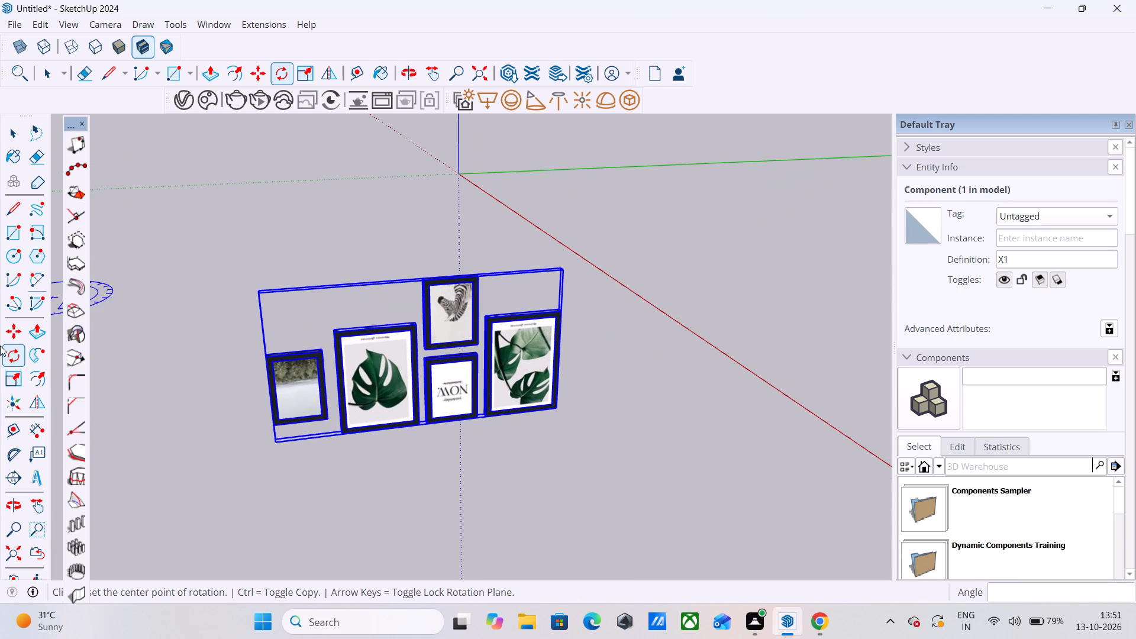
click(17, 375)
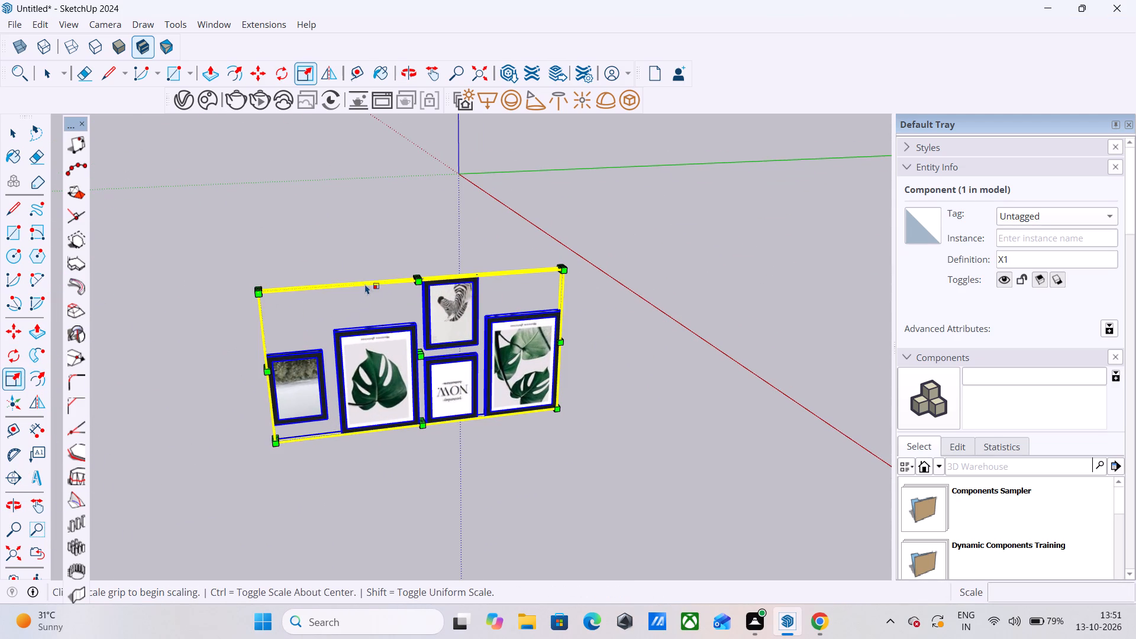
click(260, 292)
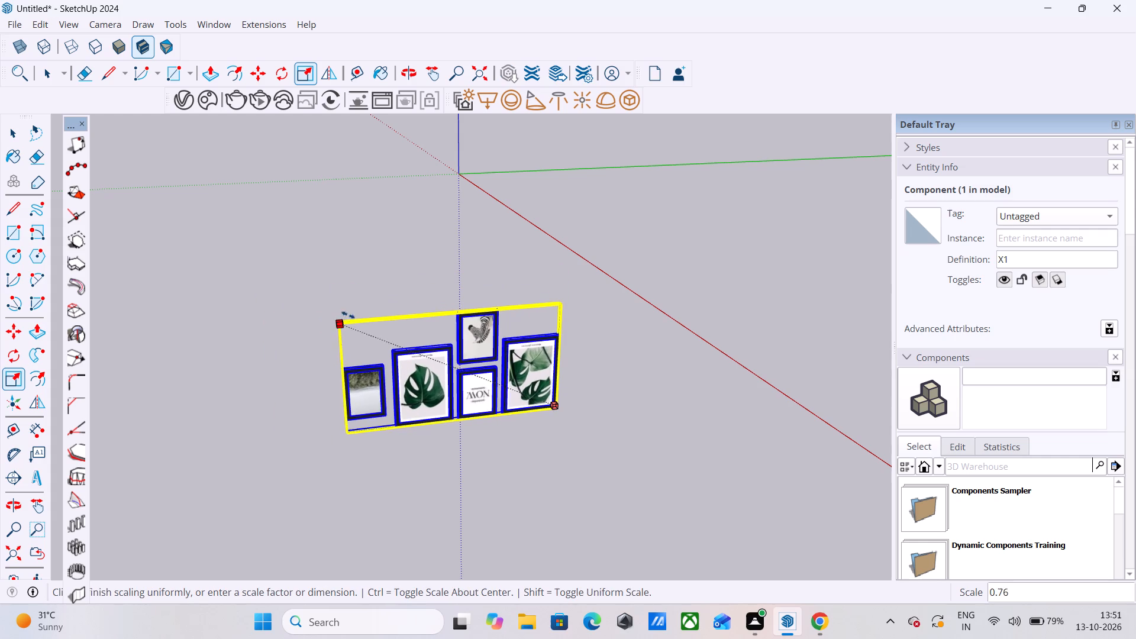
click(367, 322)
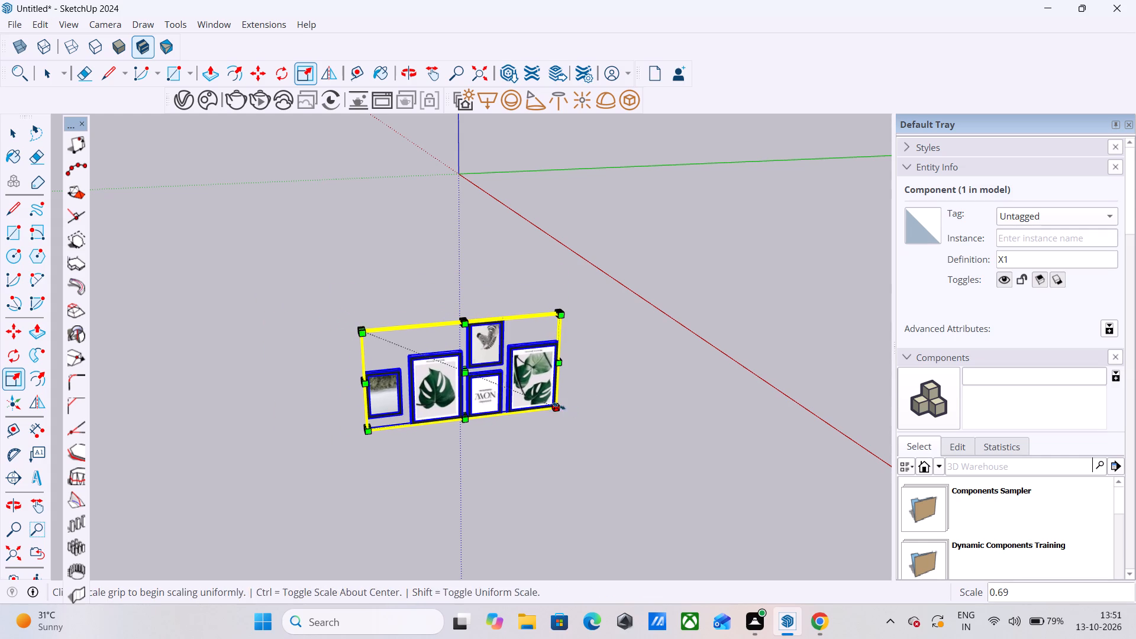
Move the X1 frame set by its bottom corner about 99' across the ground to just outside the bedroom's open front.
key(m)
click(366, 433)
scroll(576, 417, down, 2)
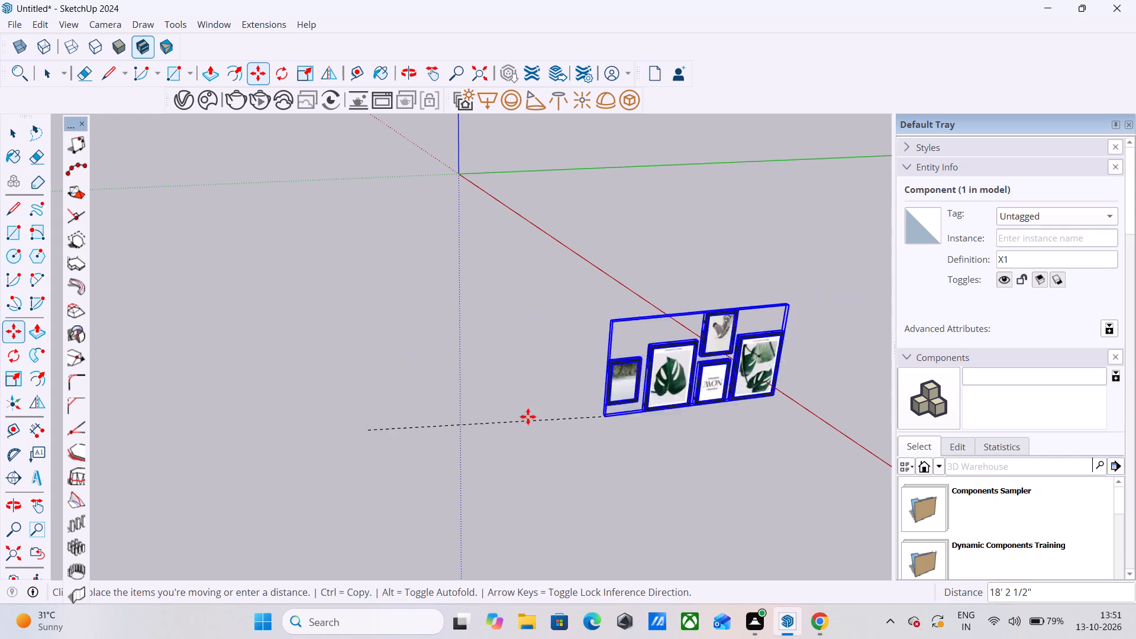
scroll(528, 417, down, 20)
scroll(528, 417, down, 3)
scroll(703, 335, up, 3)
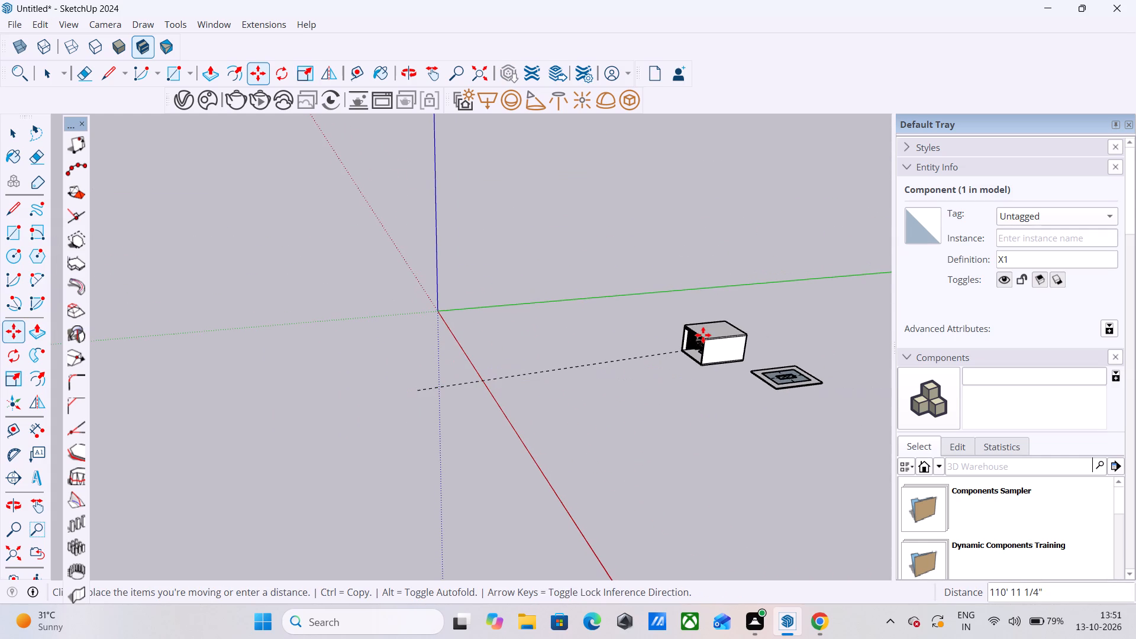
scroll(703, 335, up, 19)
scroll(690, 344, up, 5)
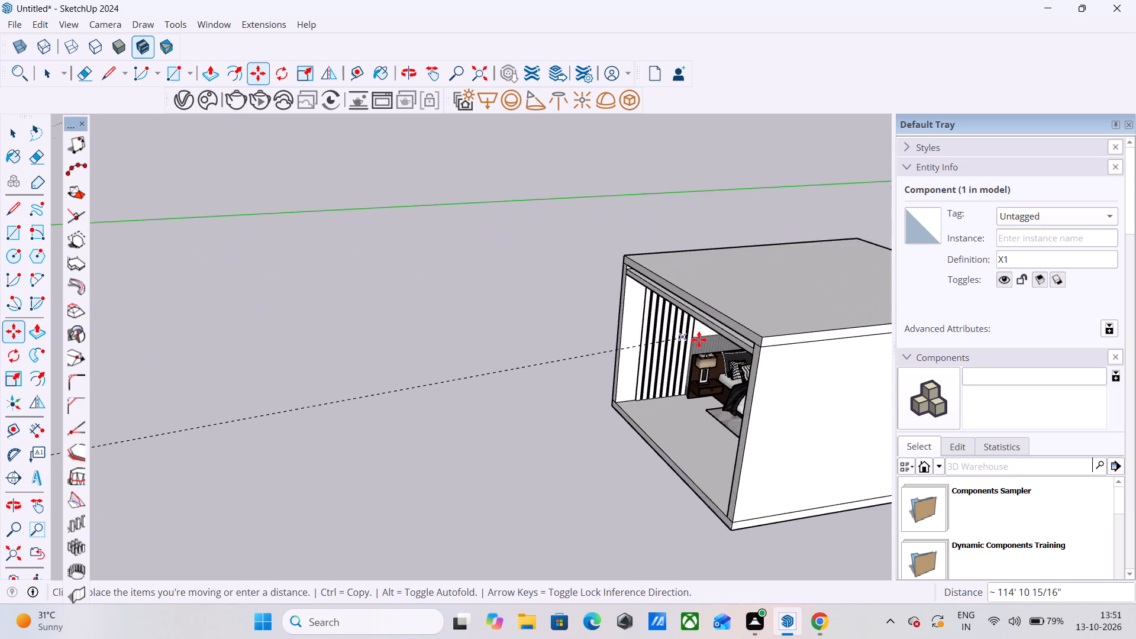
scroll(701, 340, up, 5)
middle_drag(709, 340, 747, 279)
scroll(747, 279, up, 1)
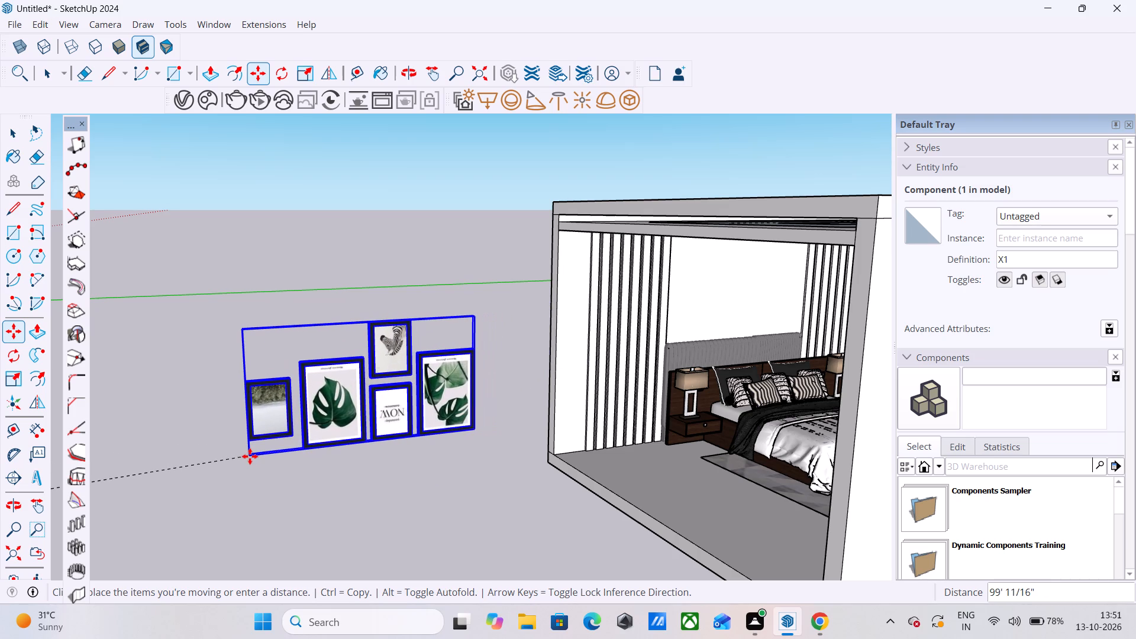
click(250, 456)
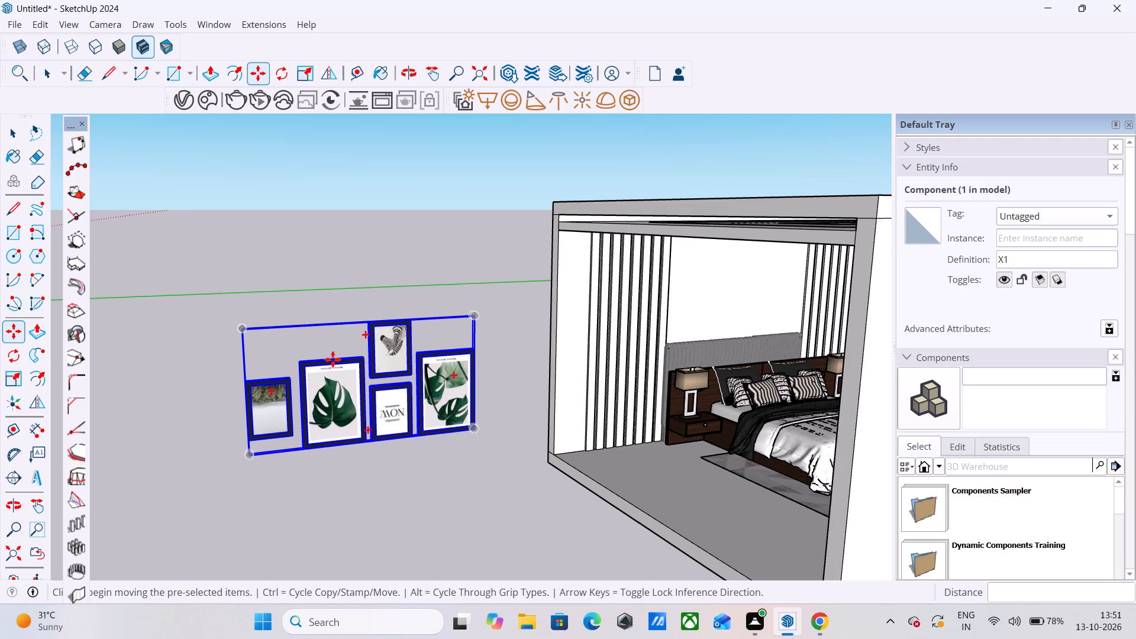
Move the X1 frame set by its other bottom corner into the bedroom, onto the headboard wall above the bed.
click(477, 431)
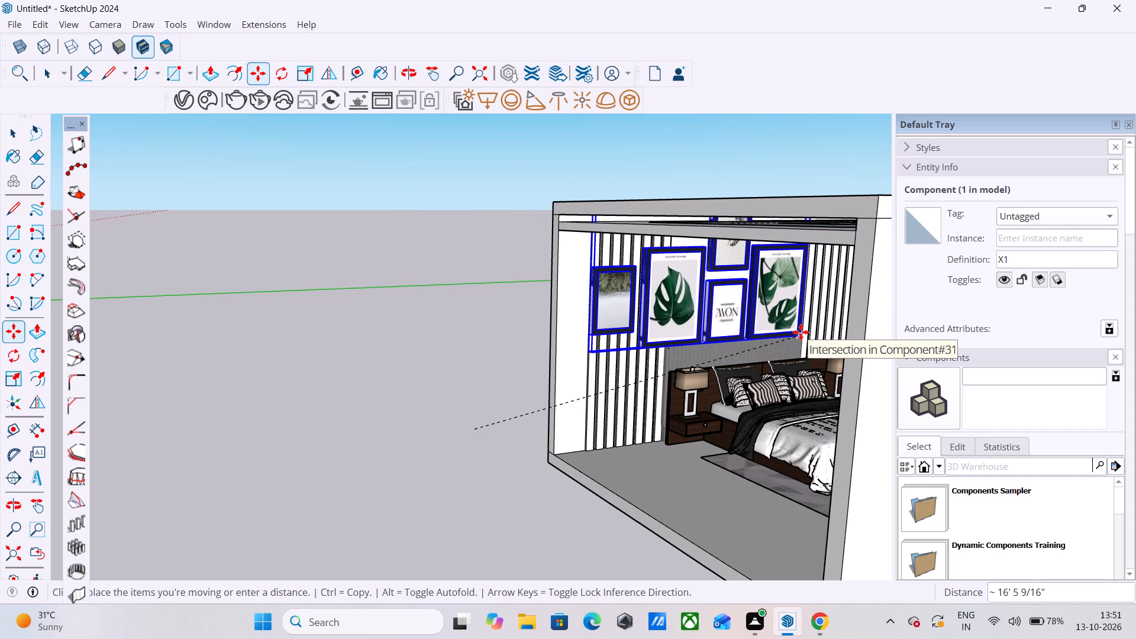
scroll(869, 328, up, 4)
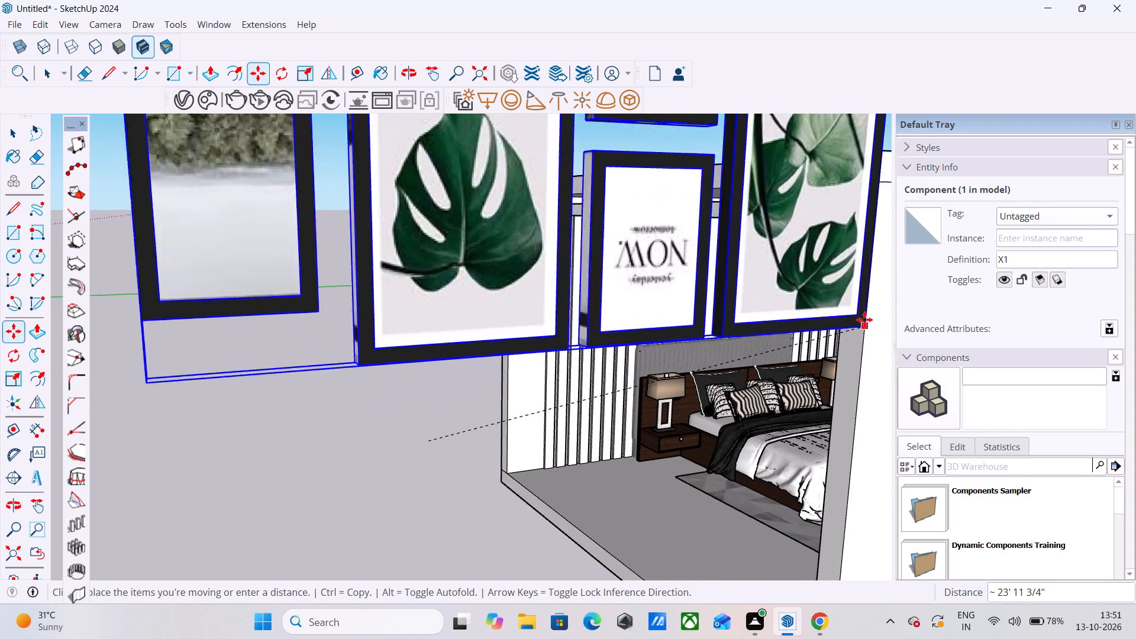
scroll(864, 319, up, 2)
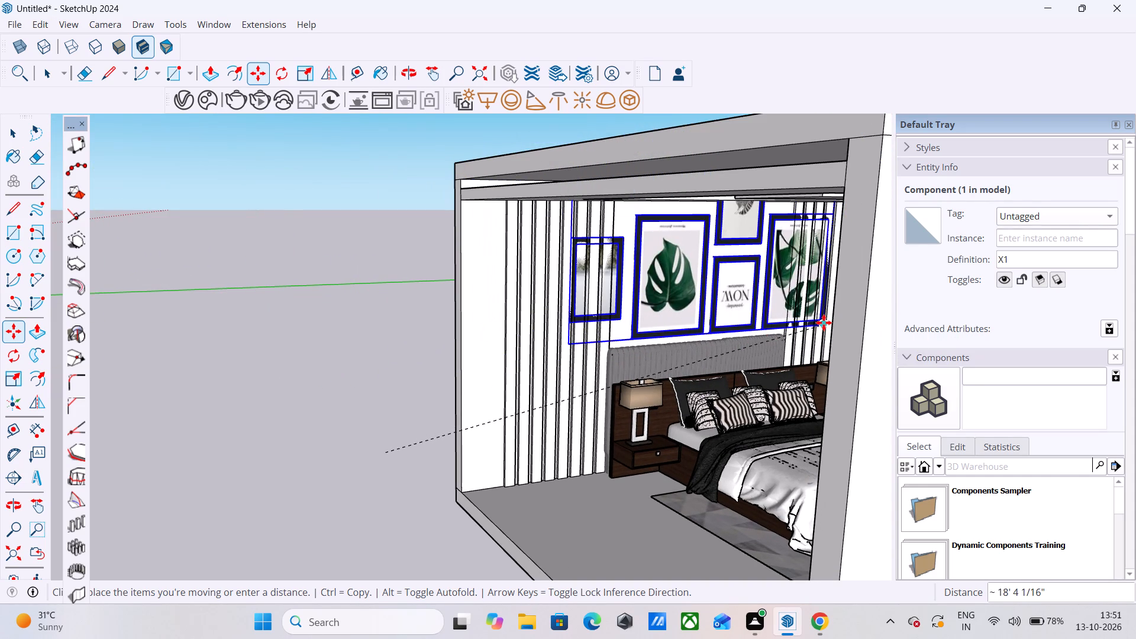
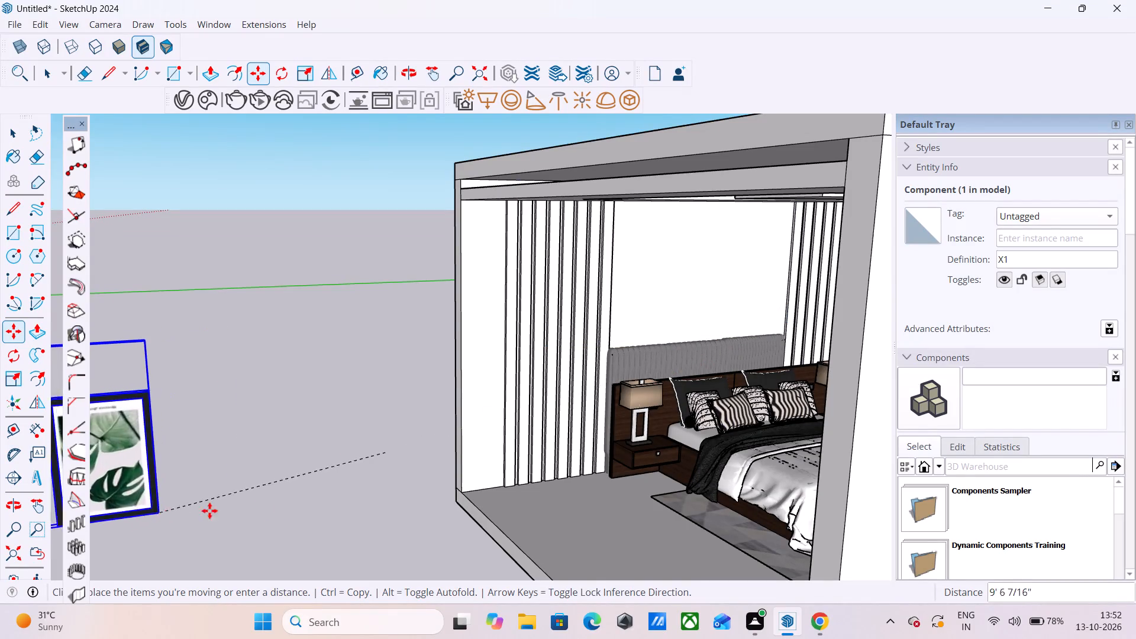
Set the X1 frame set down on the ground outside the bedroom's open front.
scroll(370, 461, down, 2)
click(370, 461)
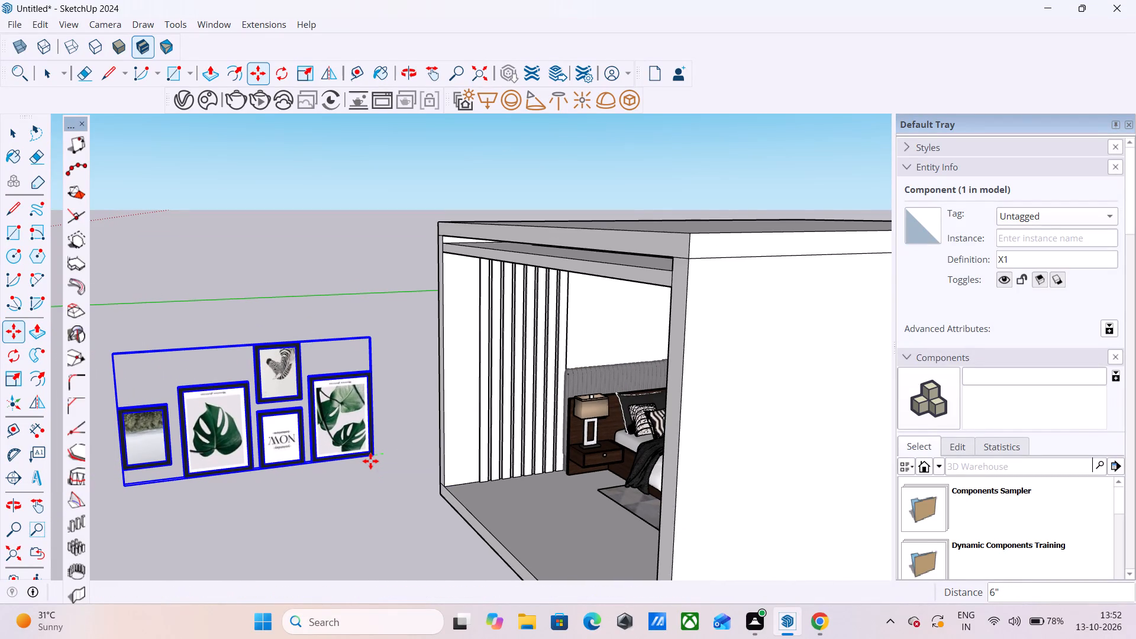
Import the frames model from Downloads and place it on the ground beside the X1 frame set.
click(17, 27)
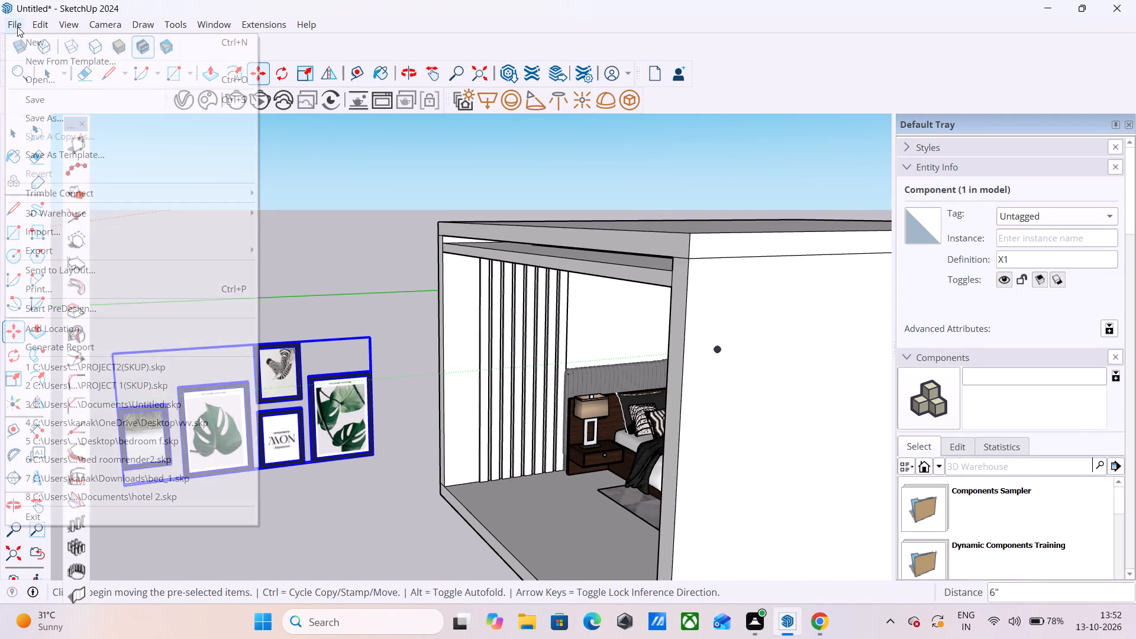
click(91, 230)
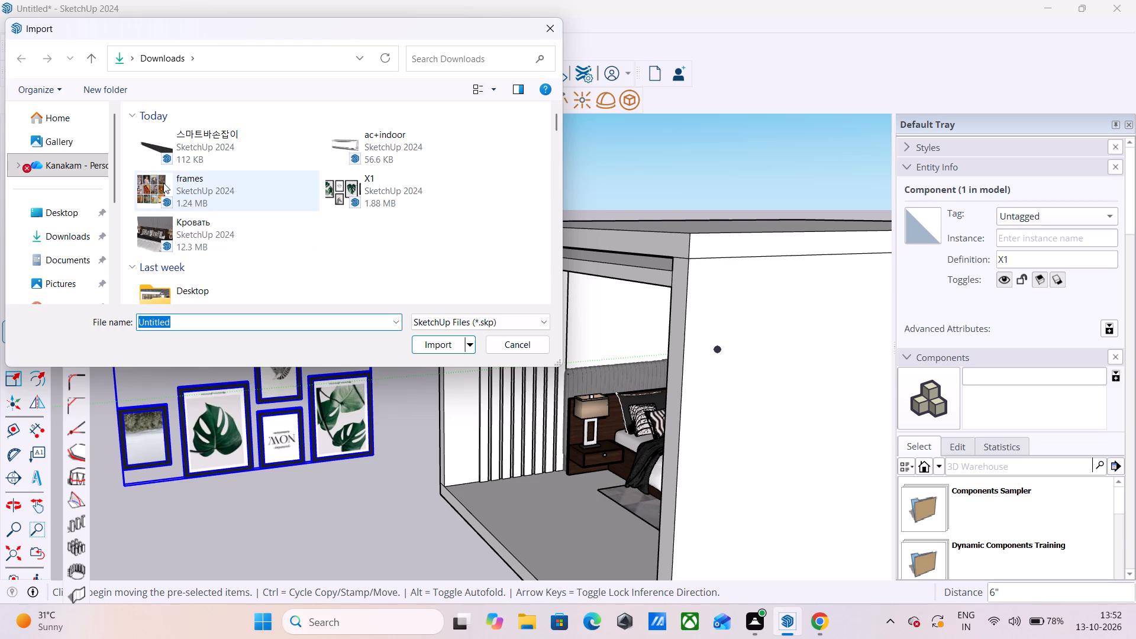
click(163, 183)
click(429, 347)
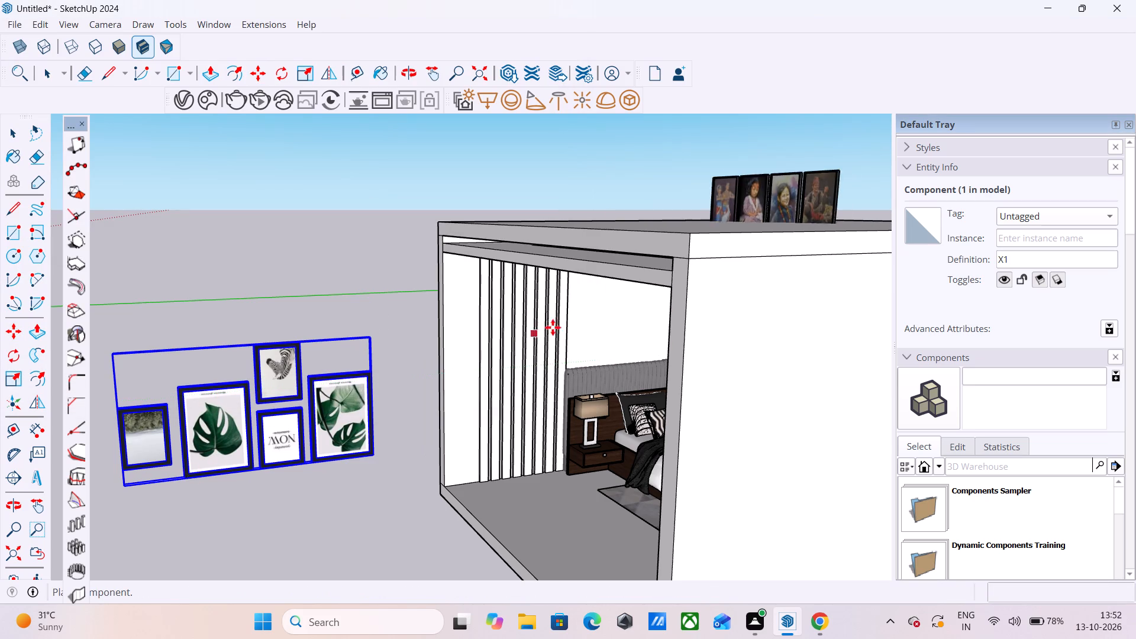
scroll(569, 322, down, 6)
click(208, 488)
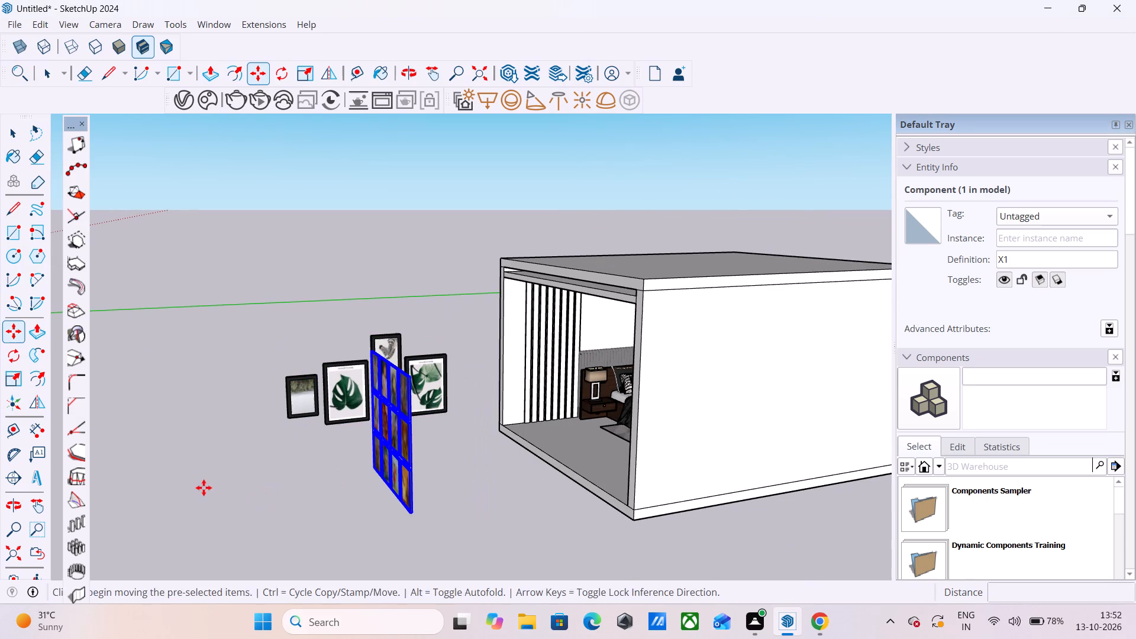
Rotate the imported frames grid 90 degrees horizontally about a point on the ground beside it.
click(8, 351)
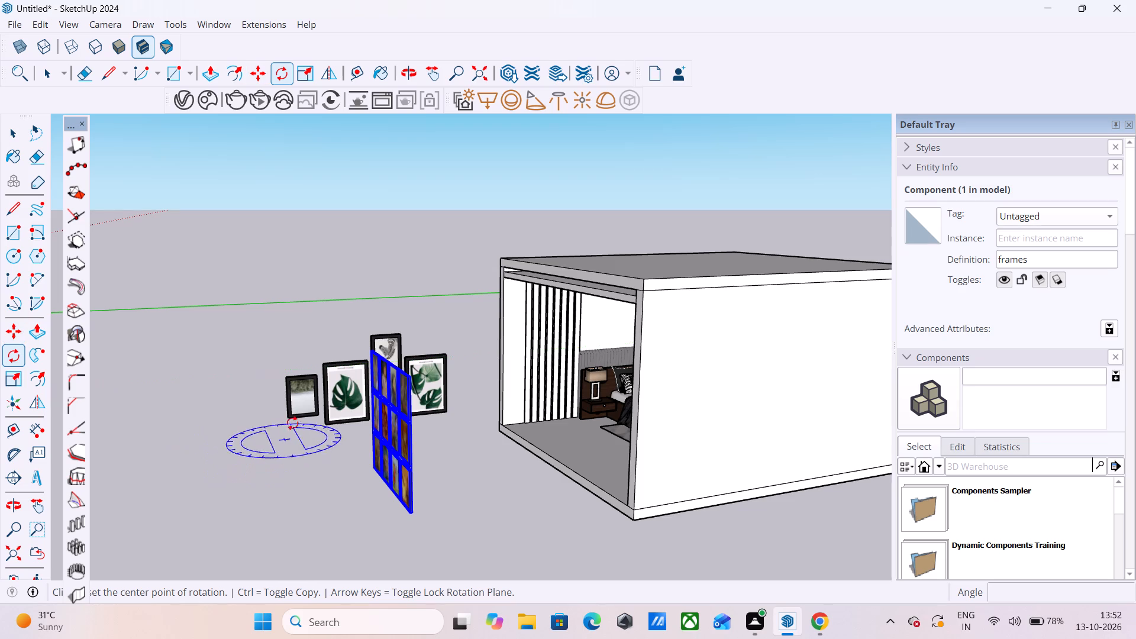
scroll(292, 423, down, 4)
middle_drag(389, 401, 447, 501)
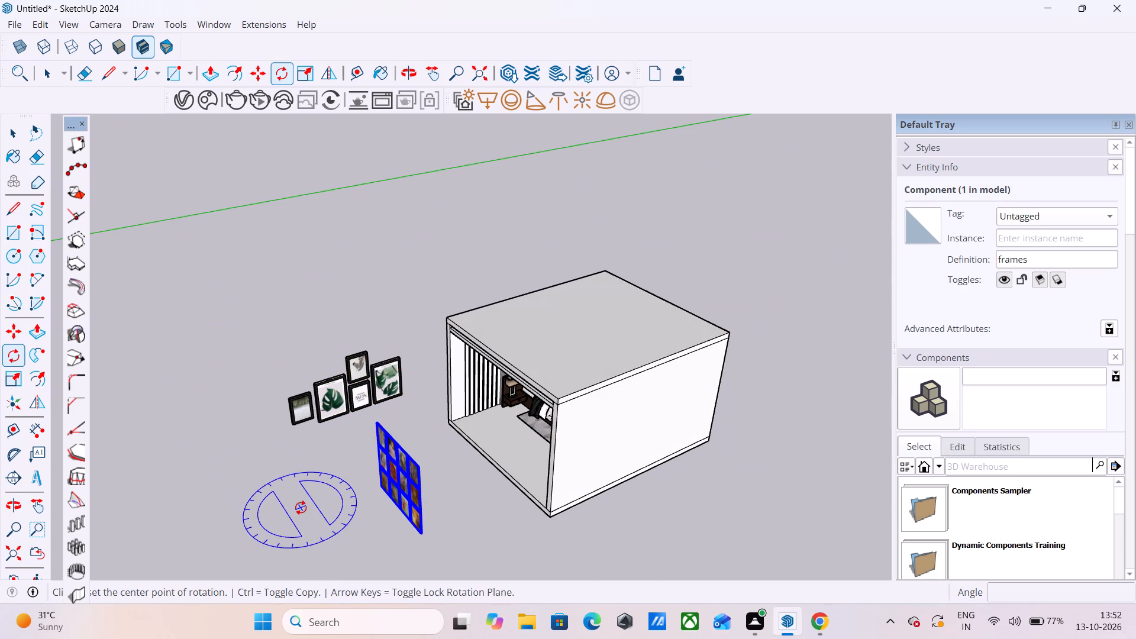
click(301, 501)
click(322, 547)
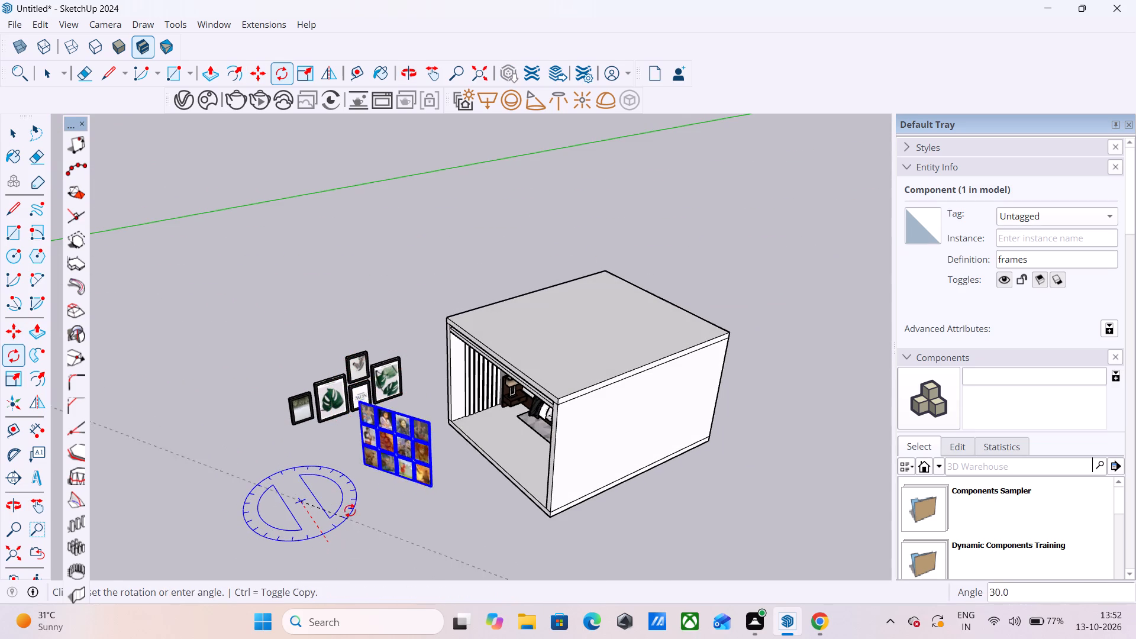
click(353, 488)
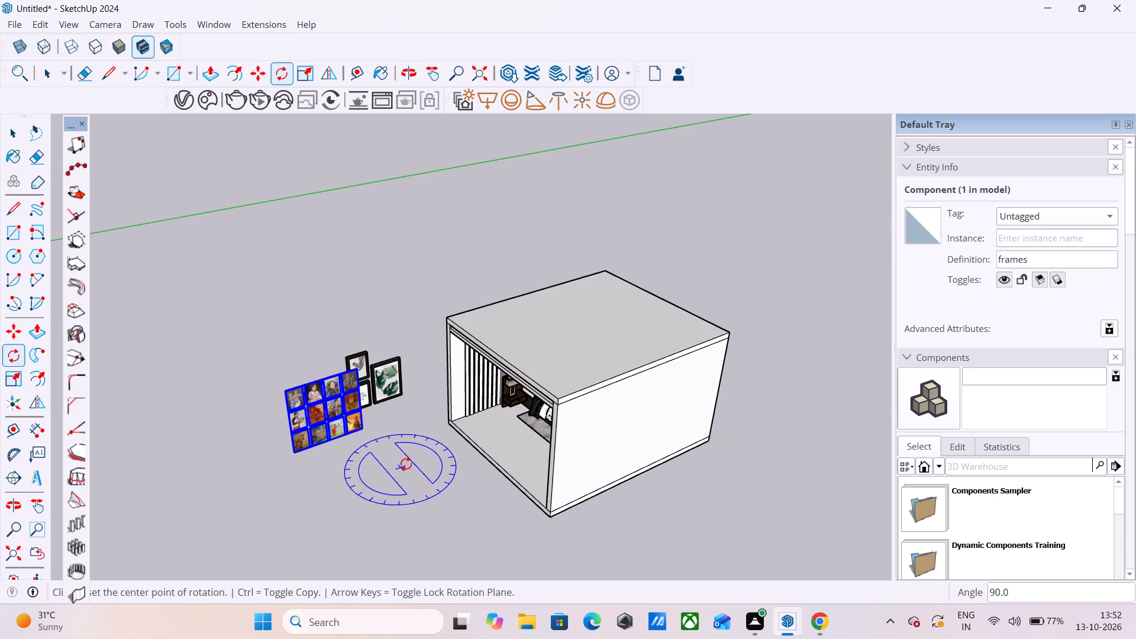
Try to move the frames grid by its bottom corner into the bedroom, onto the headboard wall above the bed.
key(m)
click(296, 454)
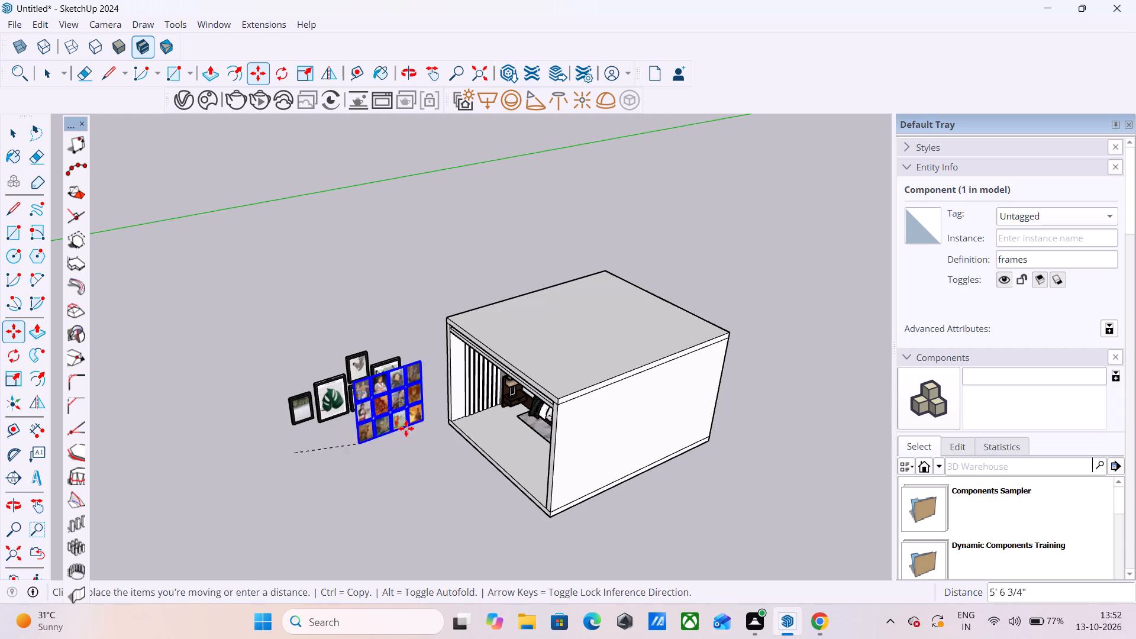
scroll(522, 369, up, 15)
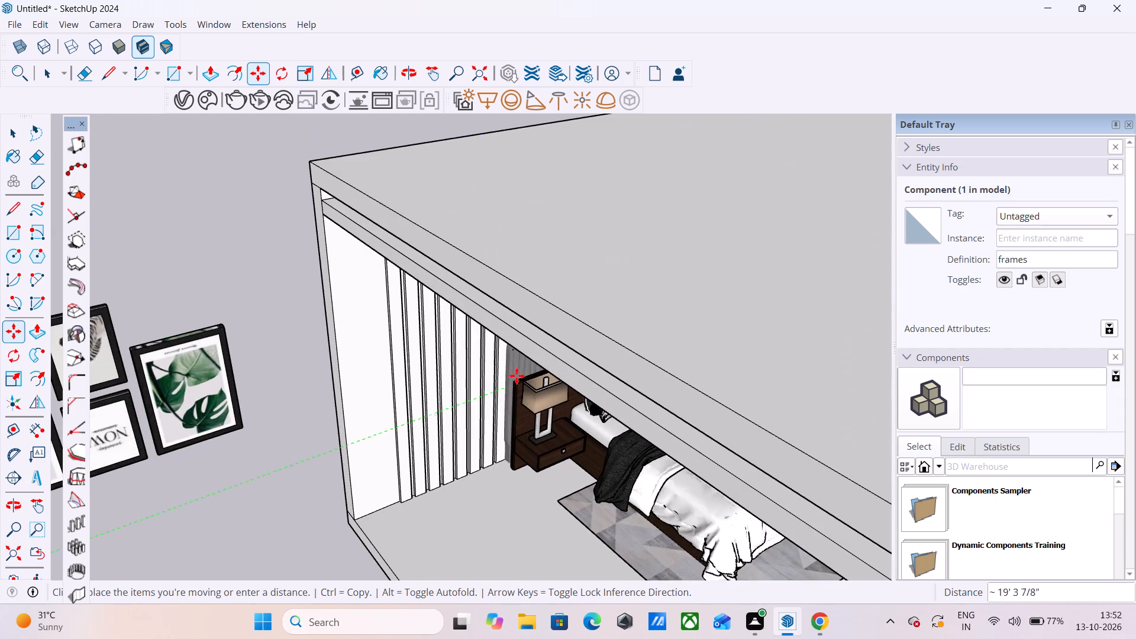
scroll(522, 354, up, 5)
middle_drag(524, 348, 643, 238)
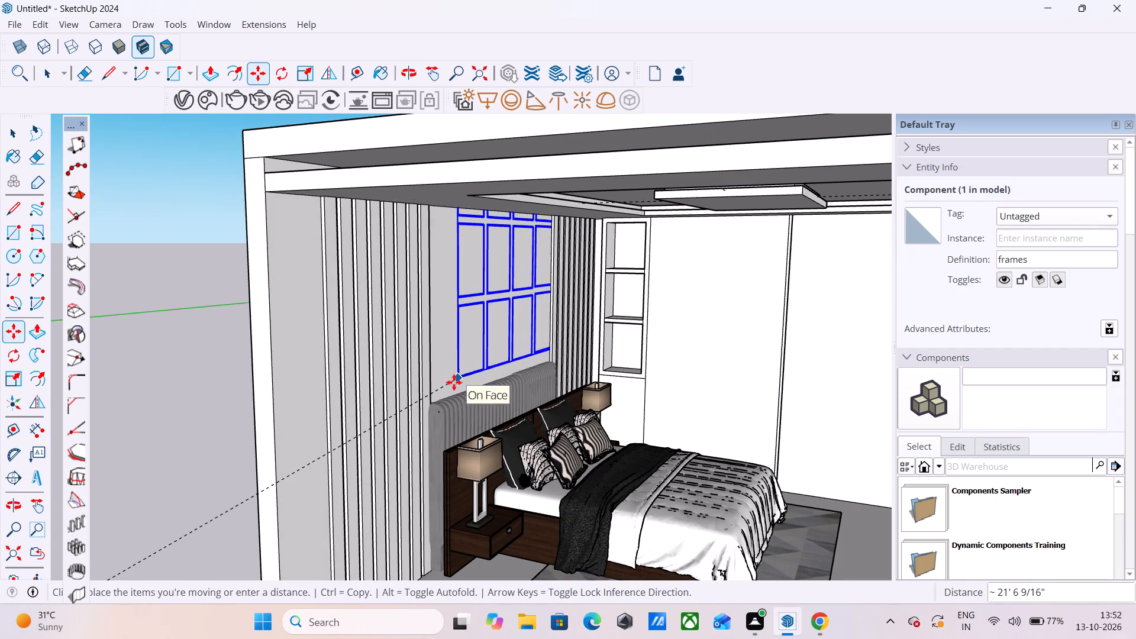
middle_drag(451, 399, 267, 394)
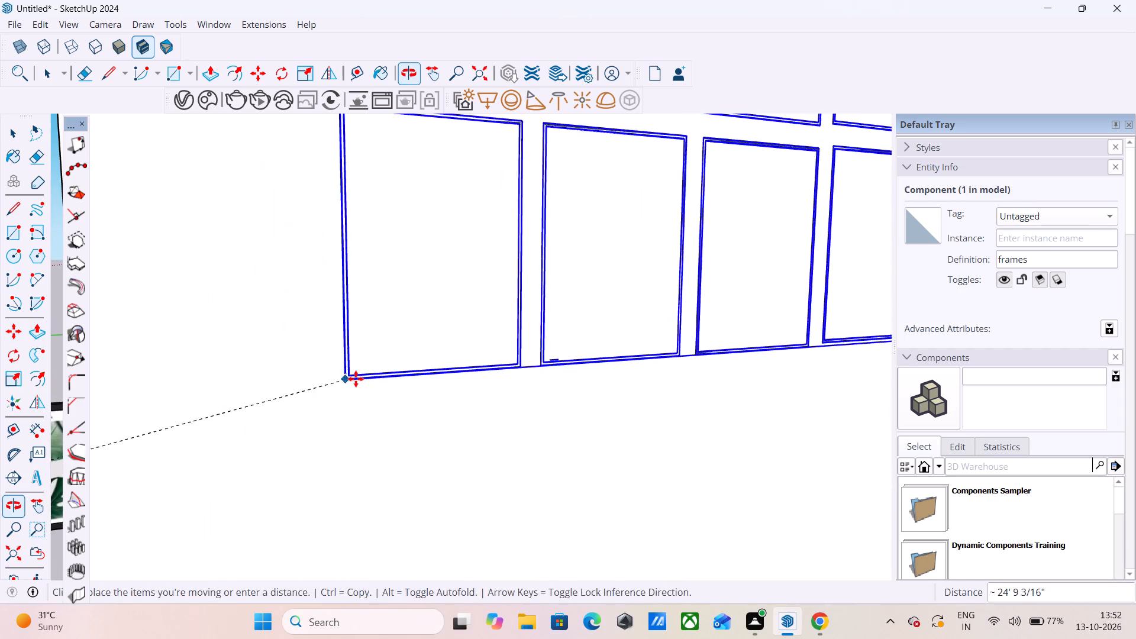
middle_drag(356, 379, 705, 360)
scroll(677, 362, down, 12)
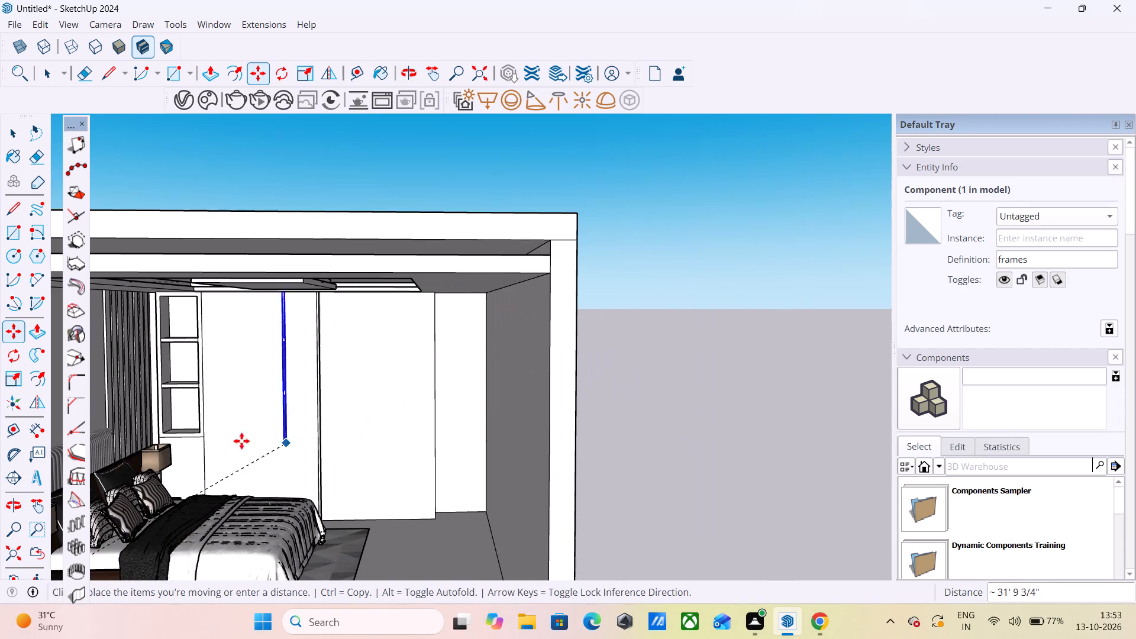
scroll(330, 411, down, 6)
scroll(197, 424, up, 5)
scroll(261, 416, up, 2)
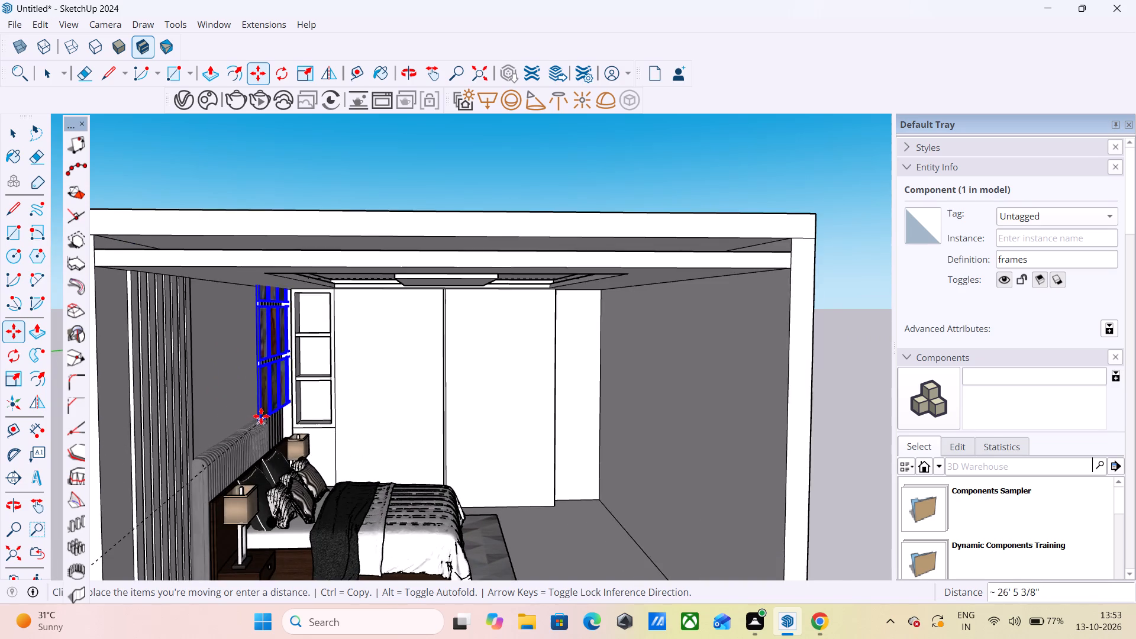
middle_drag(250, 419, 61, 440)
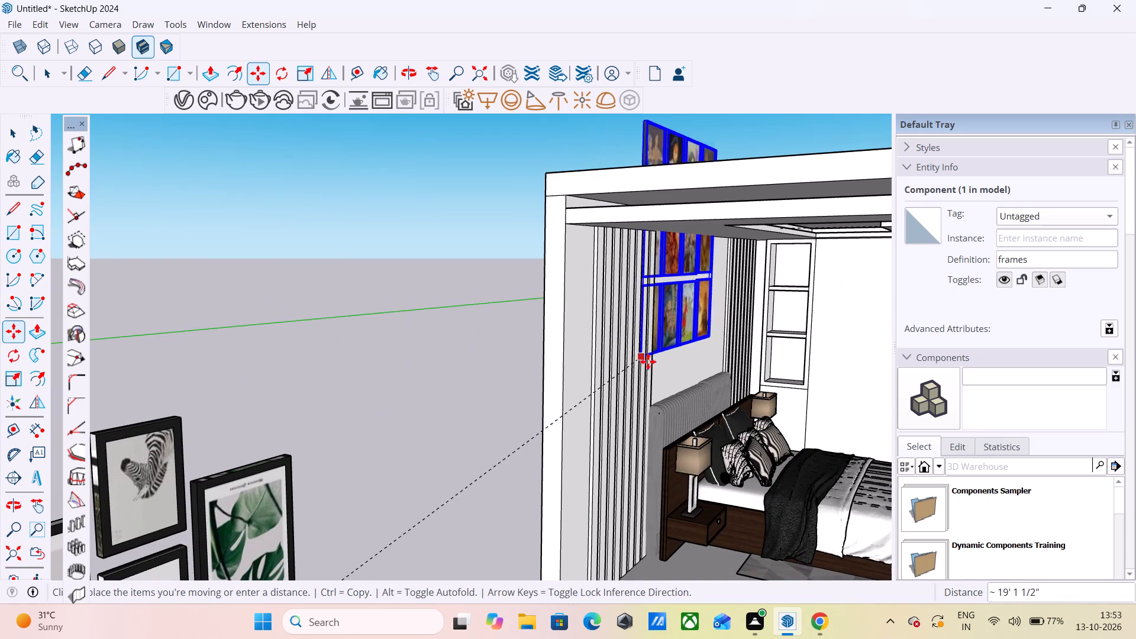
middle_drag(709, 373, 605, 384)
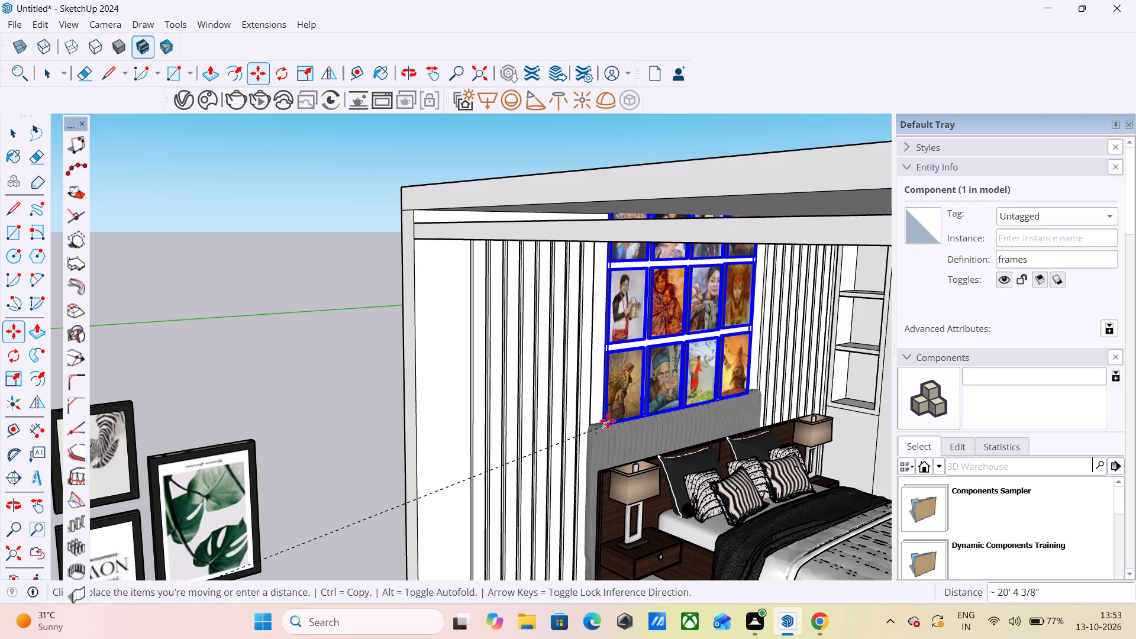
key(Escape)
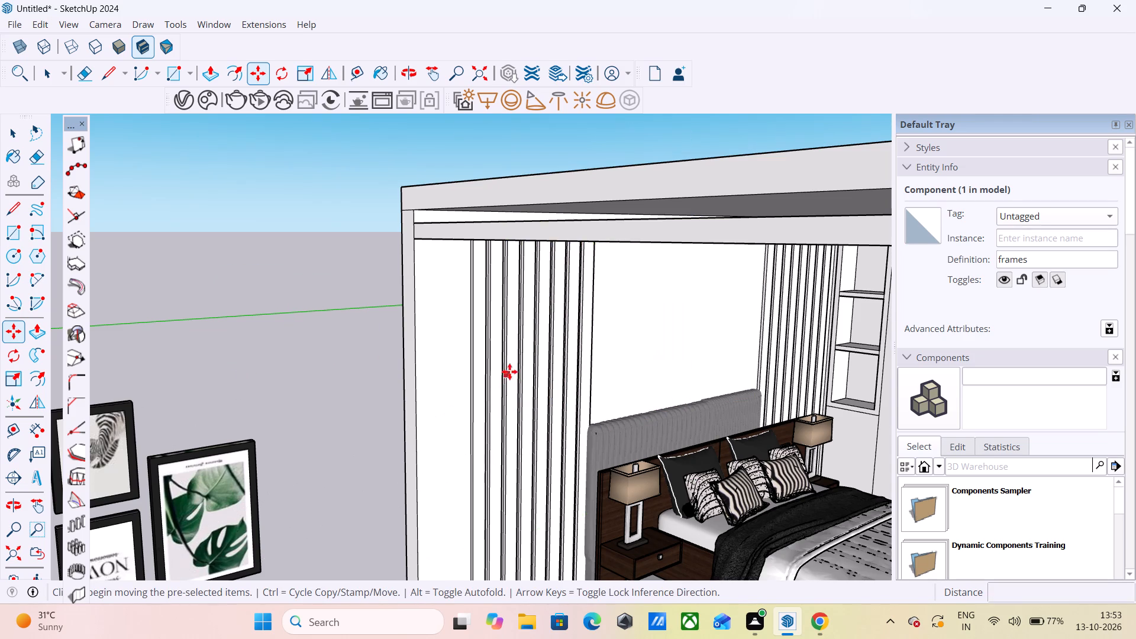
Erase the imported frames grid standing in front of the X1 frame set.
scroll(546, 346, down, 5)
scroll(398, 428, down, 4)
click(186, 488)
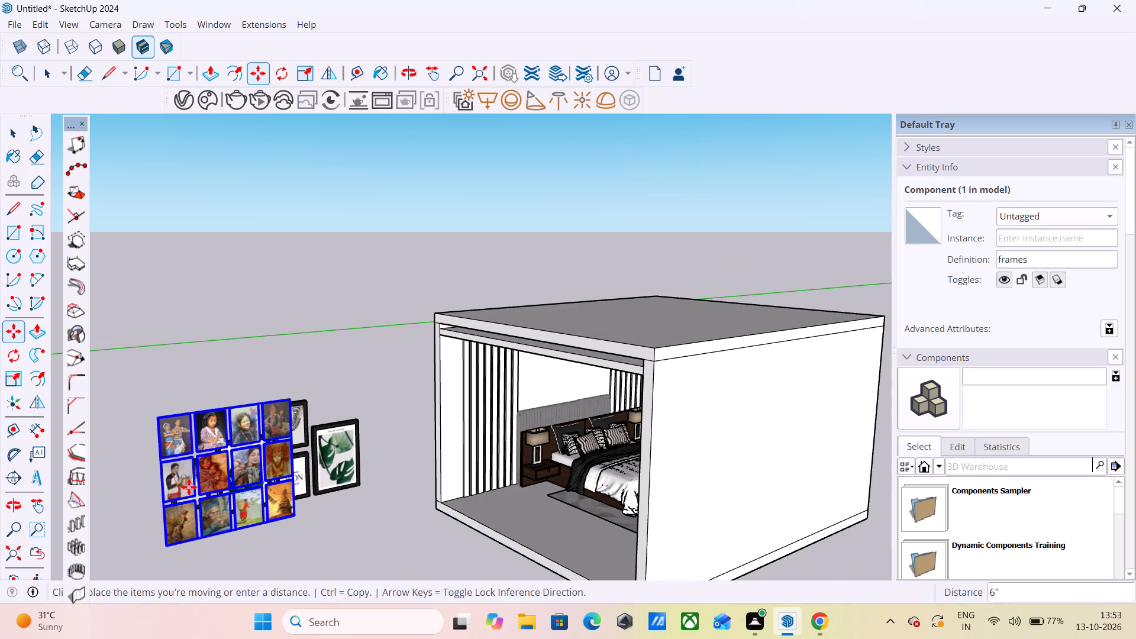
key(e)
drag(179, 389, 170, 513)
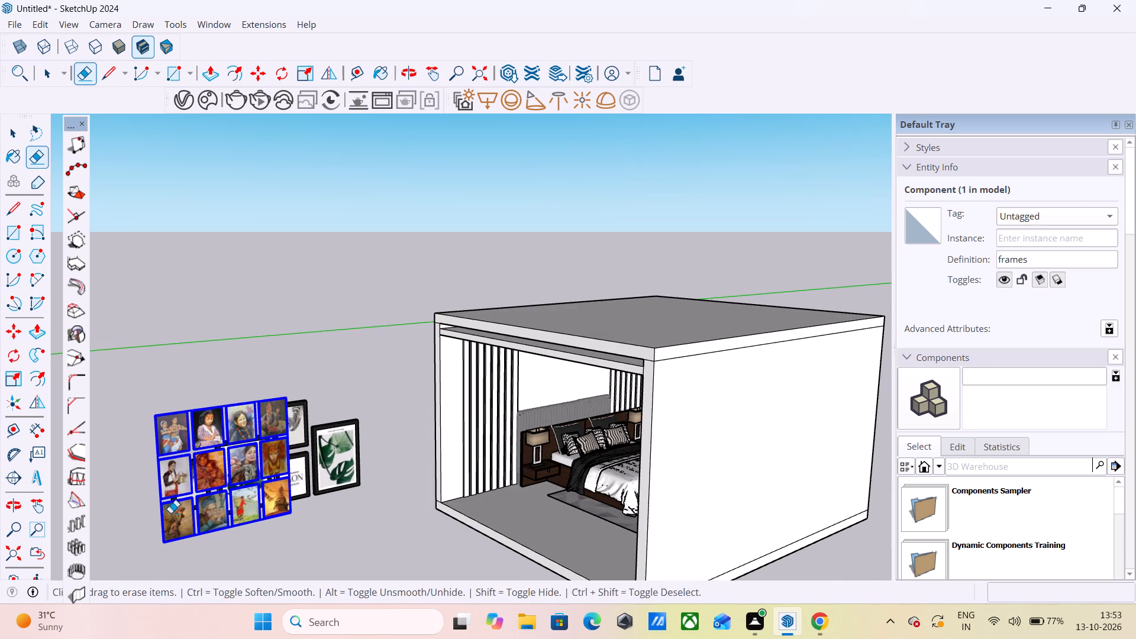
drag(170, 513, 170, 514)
Scale the X1 frame set down uniformly from its upper corner to about 0.73.
scroll(282, 490, up, 3)
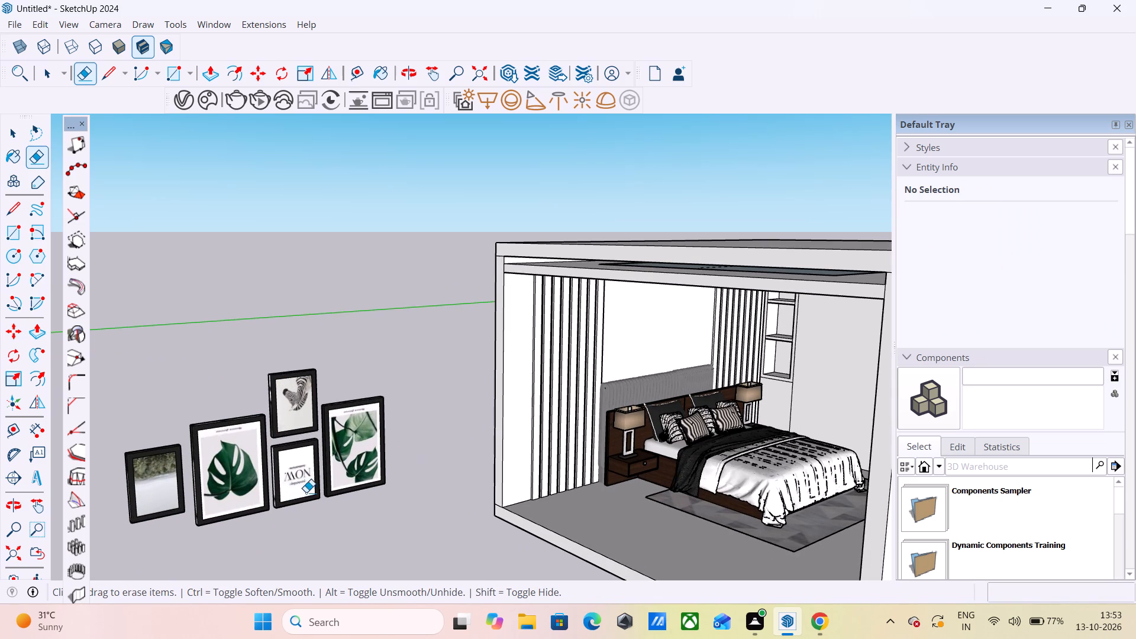
click(18, 381)
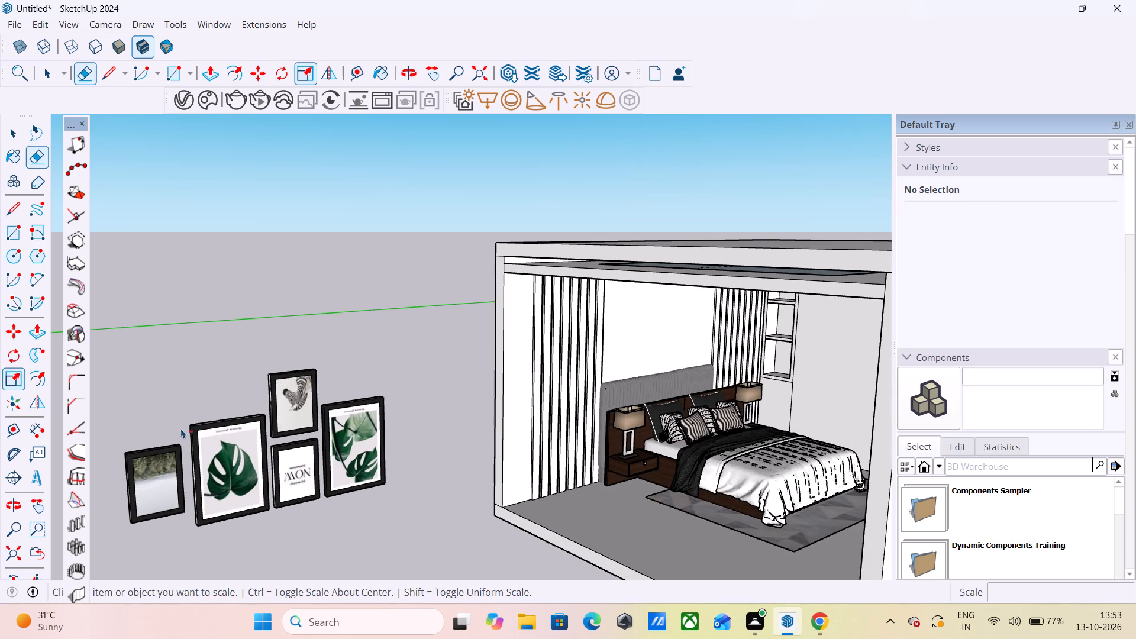
click(230, 431)
click(117, 394)
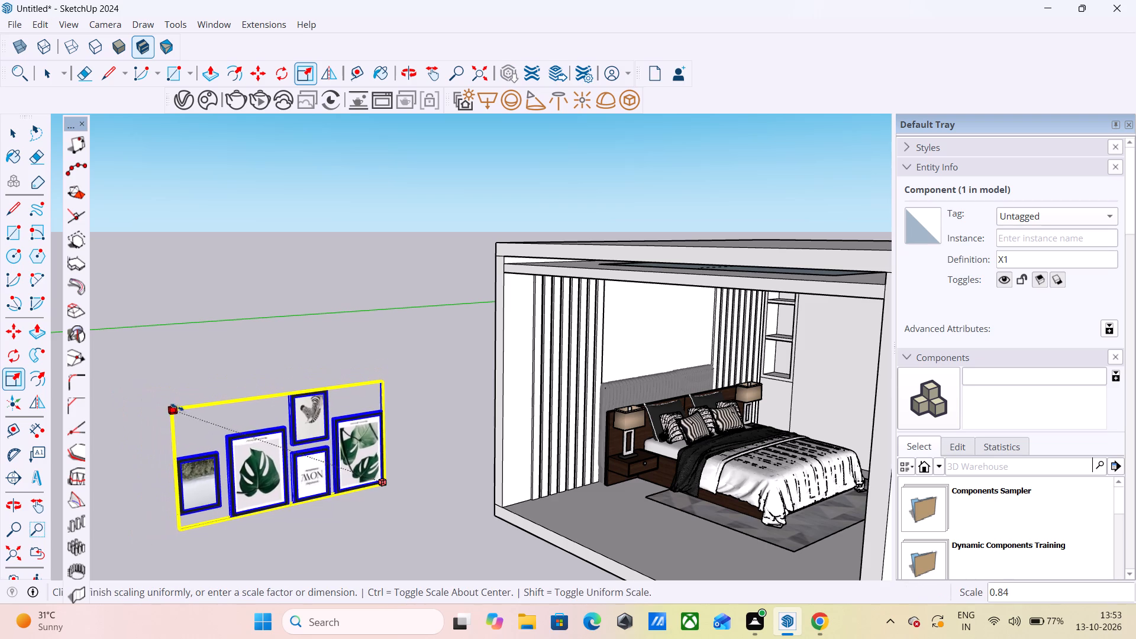
click(209, 415)
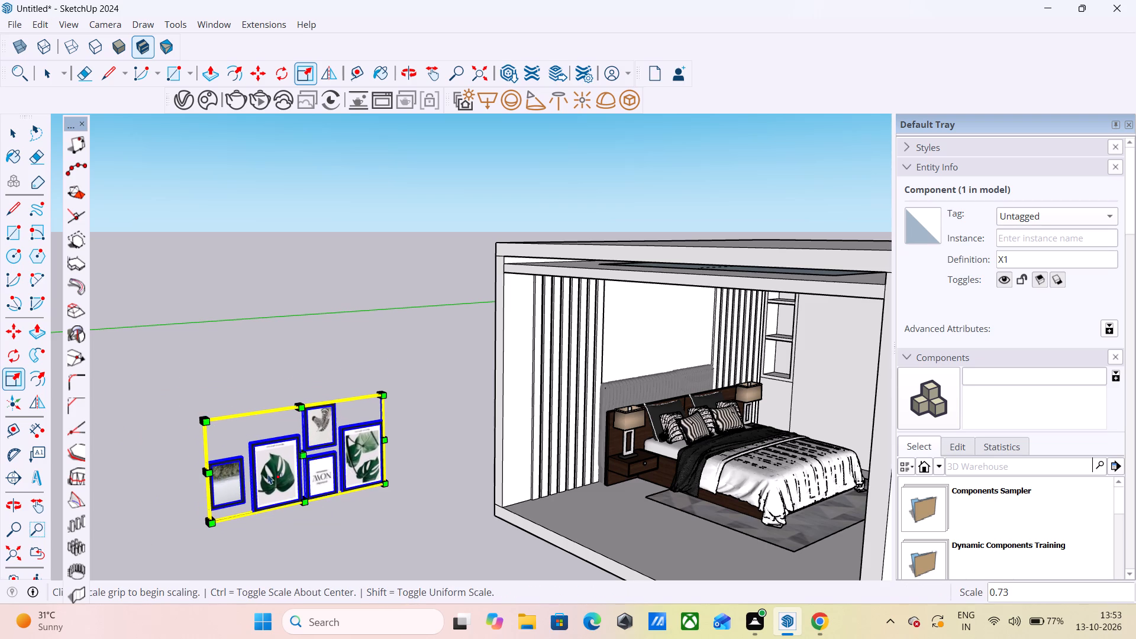
Open the X1 frame set for editing and erase the faces and most edges of the end frame with the landscape photo.
scroll(268, 473, up, 4)
scroll(212, 502, up, 4)
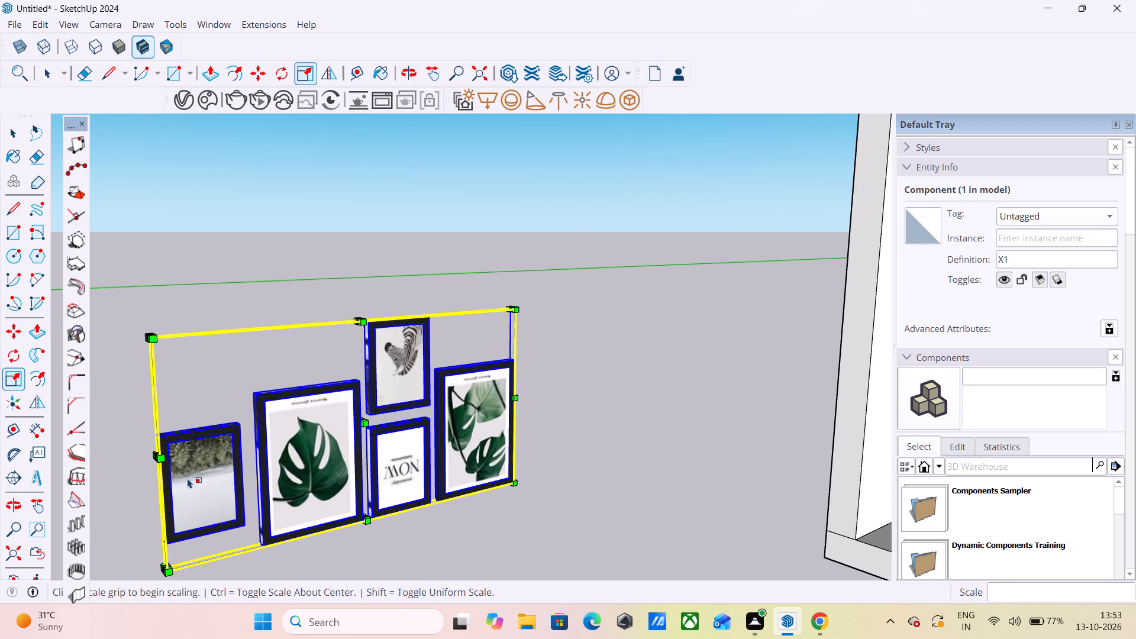
triple_click(188, 478)
click(188, 478)
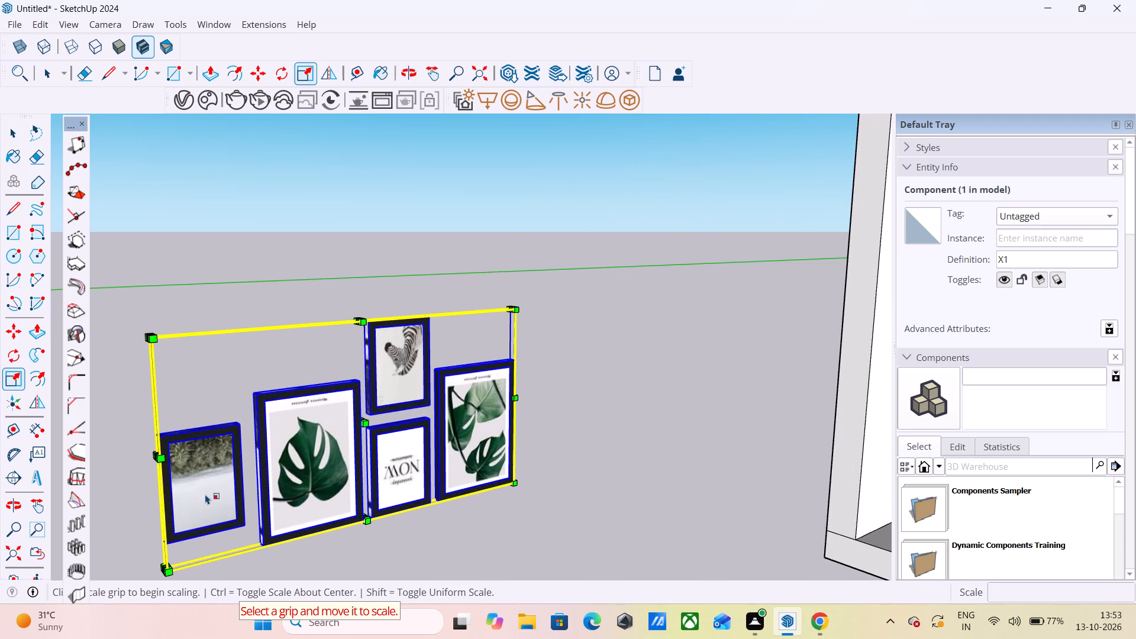
key(space)
click(465, 538)
triple_click(170, 485)
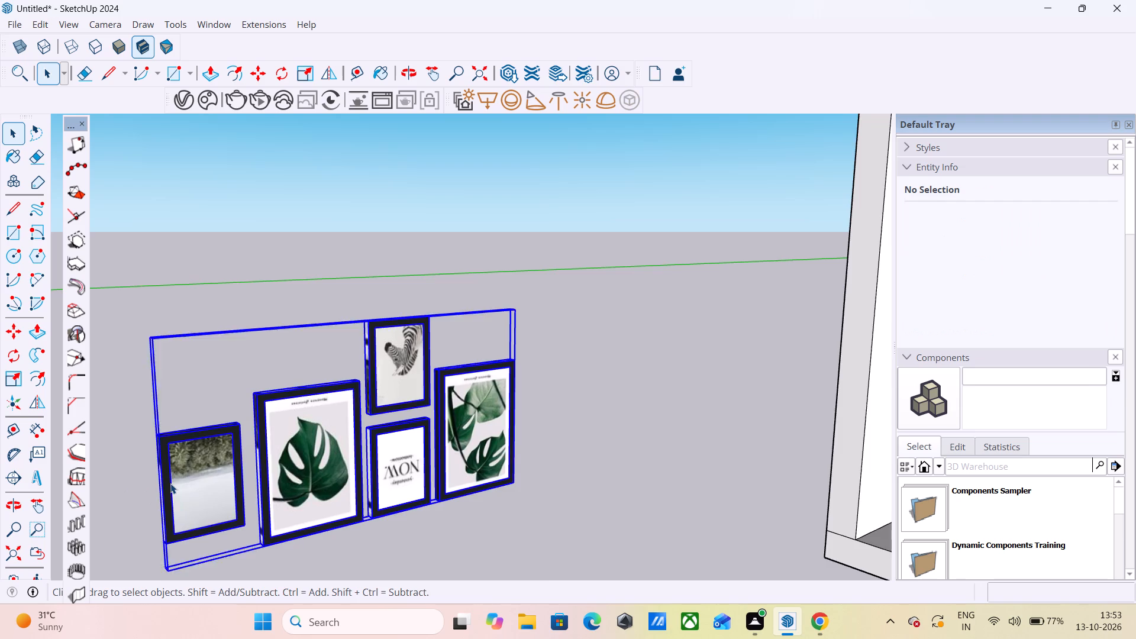
click(170, 483)
key(e)
drag(178, 421, 182, 480)
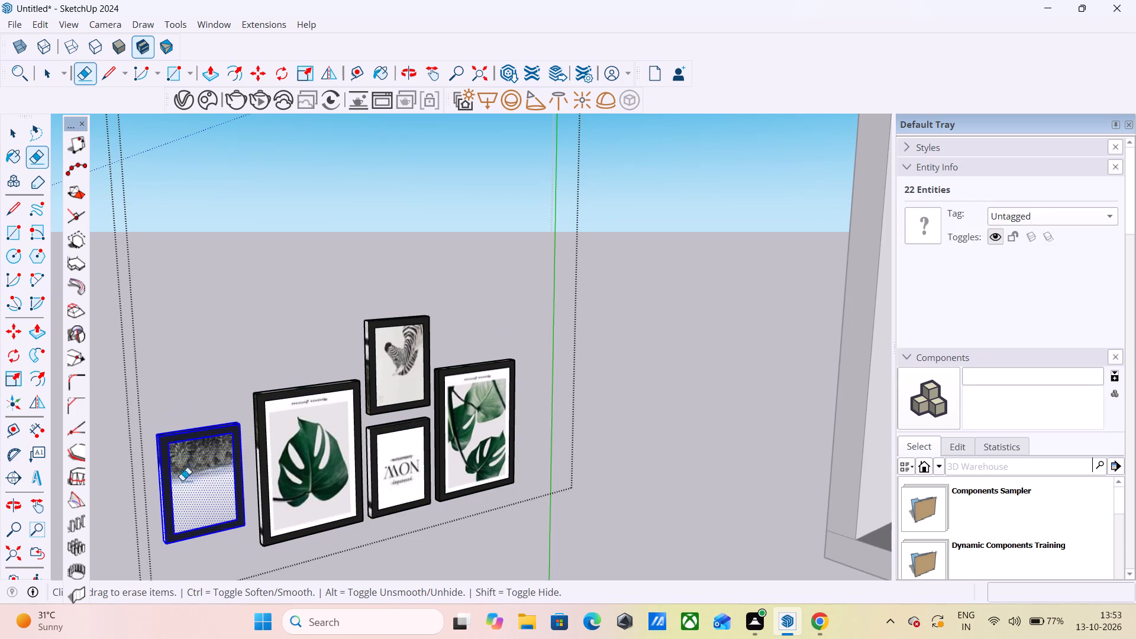
drag(182, 480, 184, 499)
drag(244, 464, 183, 485)
Erase the leftover bottom and side edges and stray bits of the removed landscape-photo frame.
drag(207, 494, 207, 496)
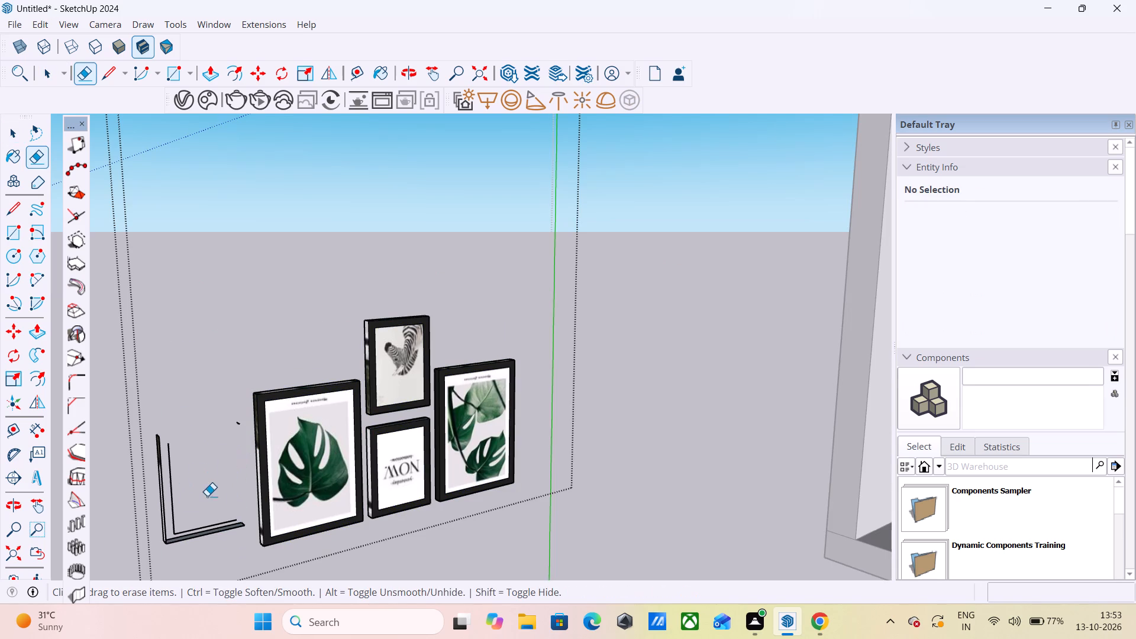
drag(207, 496, 222, 548)
drag(239, 418, 237, 426)
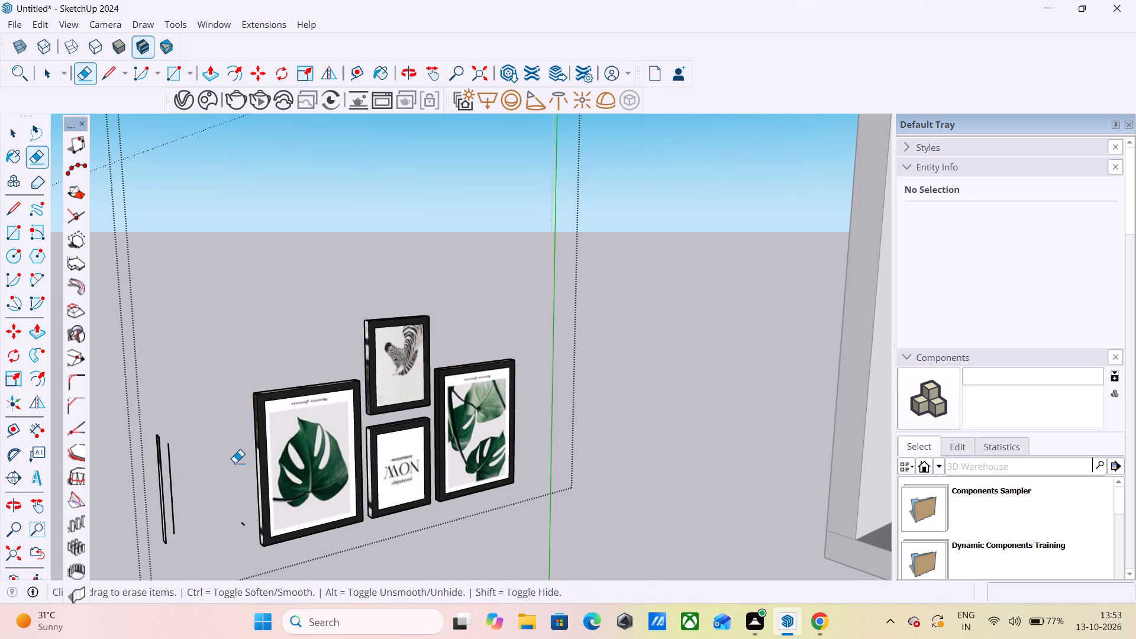
click(241, 523)
drag(175, 486, 111, 529)
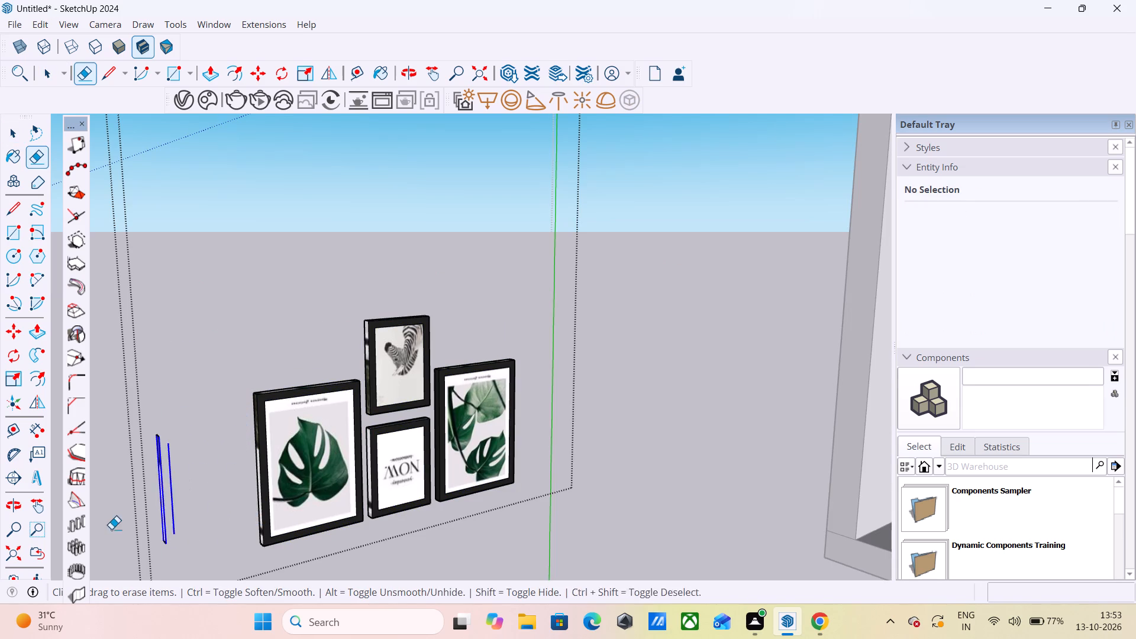
drag(111, 529, 111, 529)
click(158, 434)
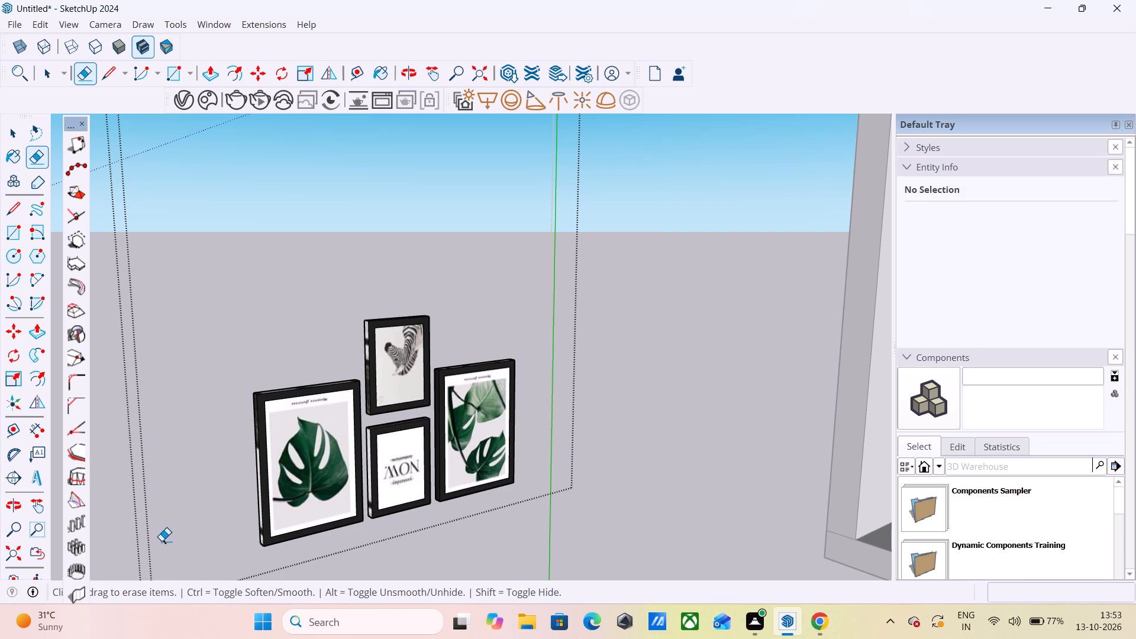
click(164, 541)
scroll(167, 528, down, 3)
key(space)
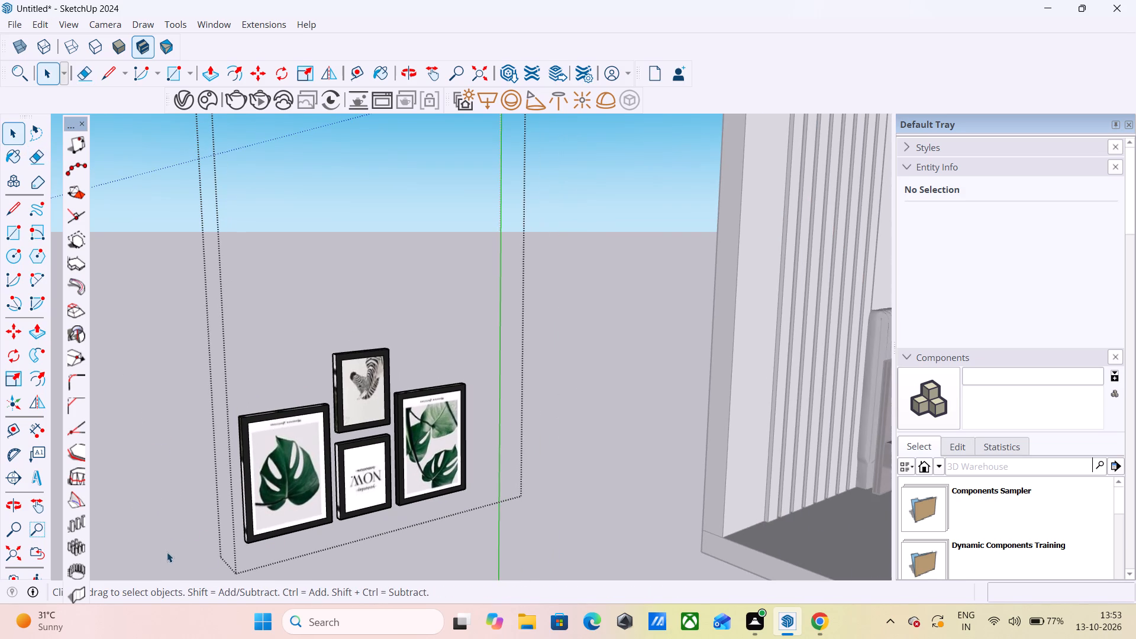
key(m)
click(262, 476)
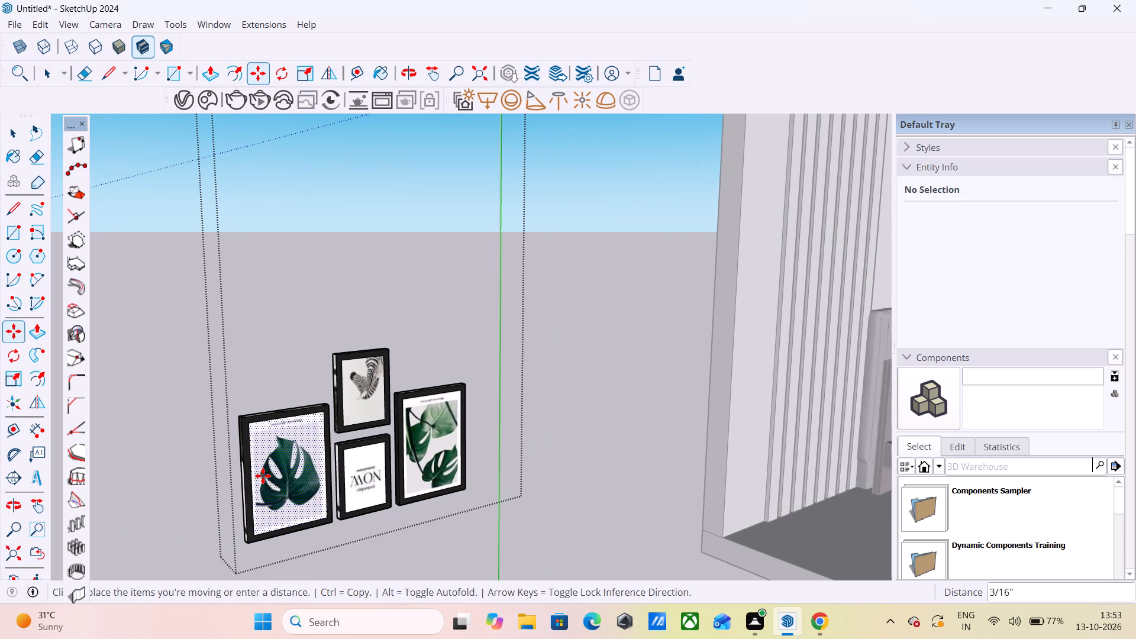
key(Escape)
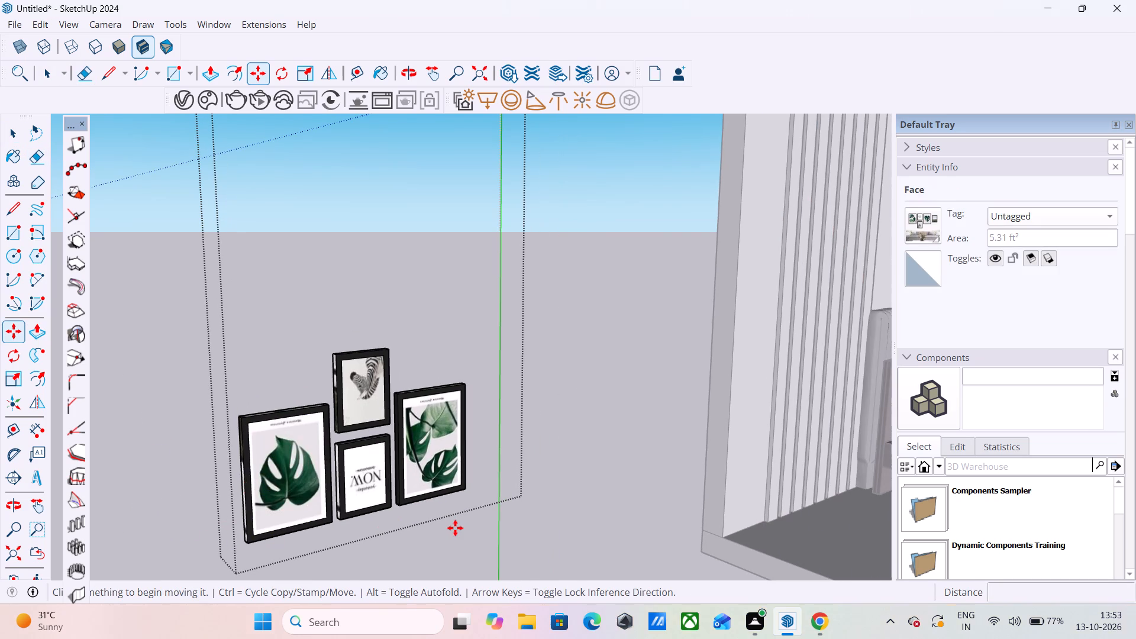
Close the X1 frame set's editing and move the whole set about 16' 7 1/2" onto the wall above the headboard.
key(space)
key(Escape)
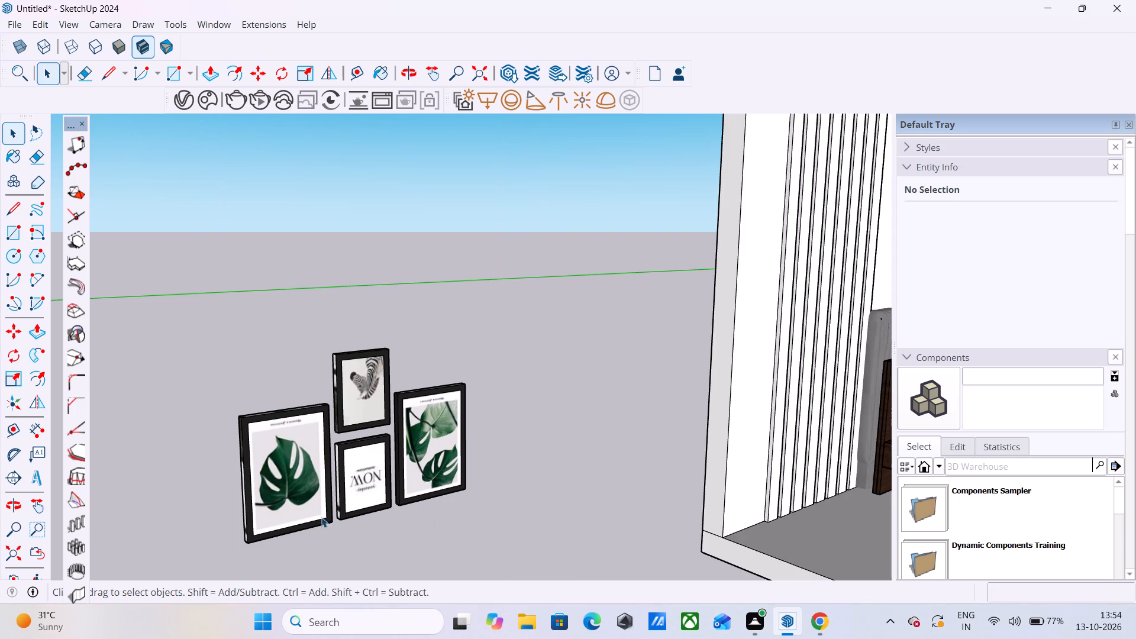
click(310, 453)
key(m)
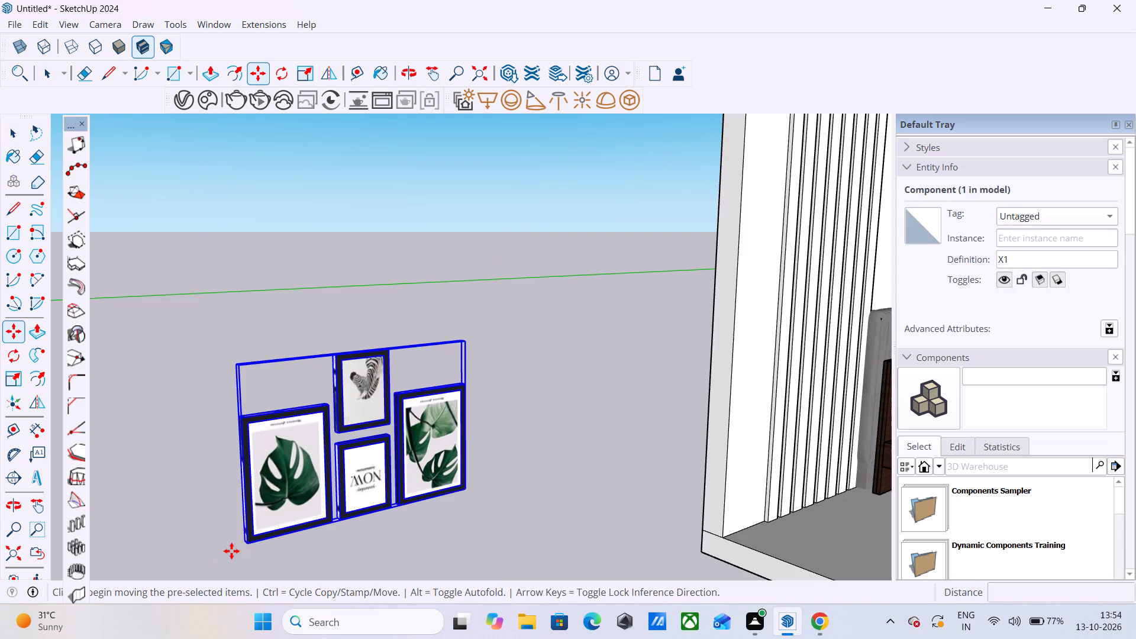
click(251, 544)
scroll(268, 554, down, 3)
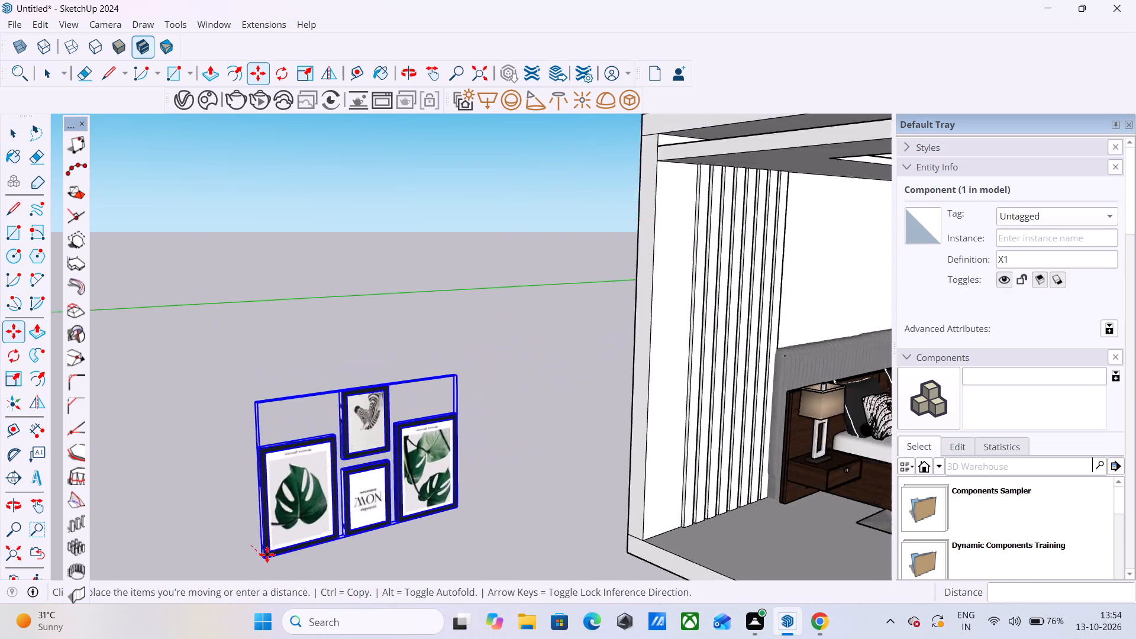
scroll(267, 554, down, 5)
scroll(586, 418, up, 7)
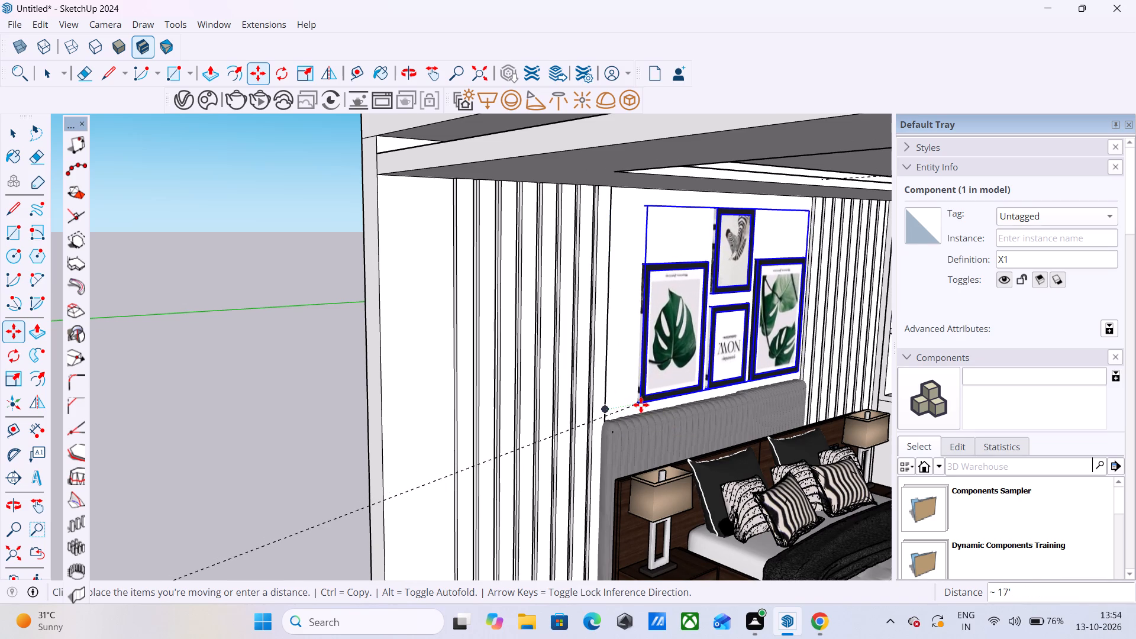
click(626, 405)
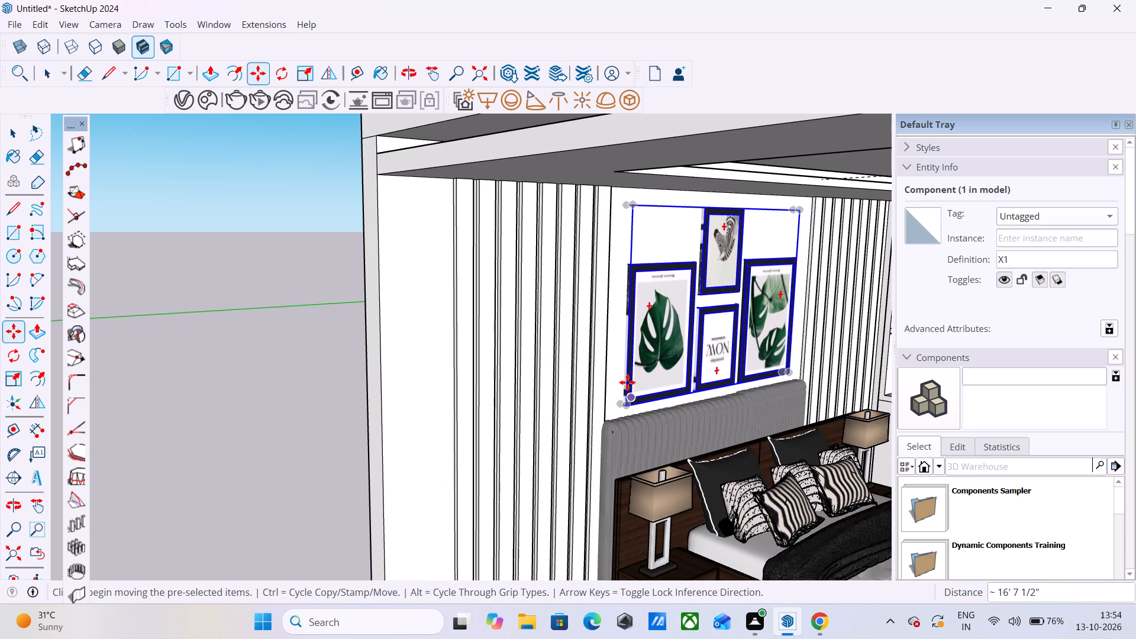
Shift the X1 frame set about 1 1/16" from its upper corner so the frames stand out from the wall.
scroll(474, 319, down, 3)
scroll(417, 314, down, 4)
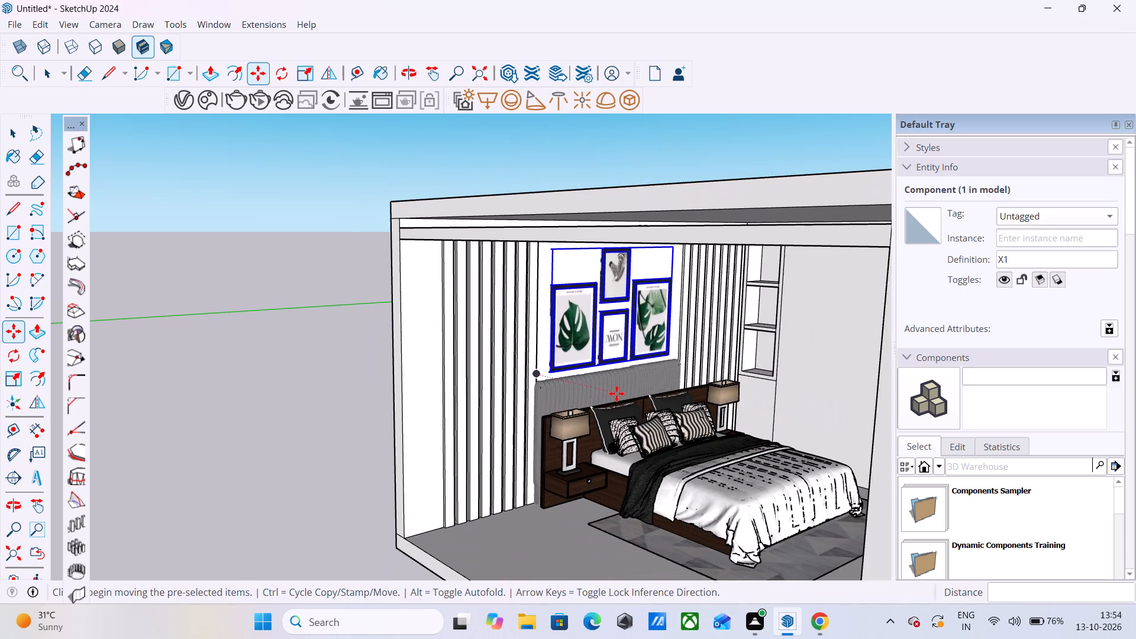
middle_drag(617, 393, 564, 372)
middle_click(564, 372)
middle_click(578, 359)
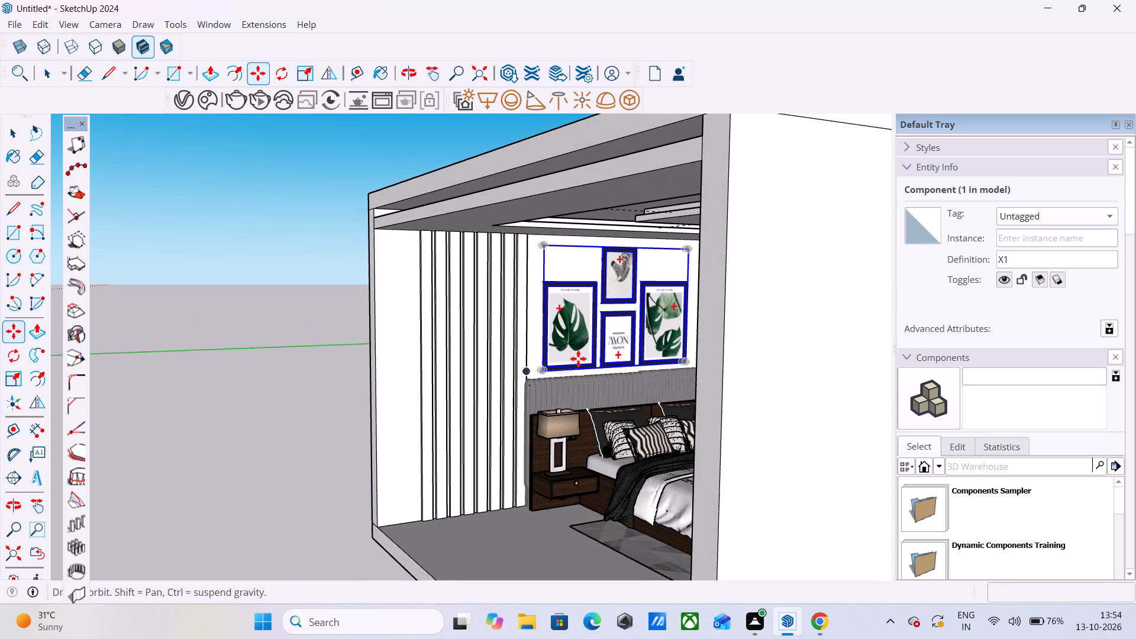
middle_click(578, 359)
scroll(218, 463, up, 2)
middle_click(221, 466)
middle_drag(285, 474, 395, 475)
middle_drag(393, 475, 339, 475)
scroll(559, 307, up, 4)
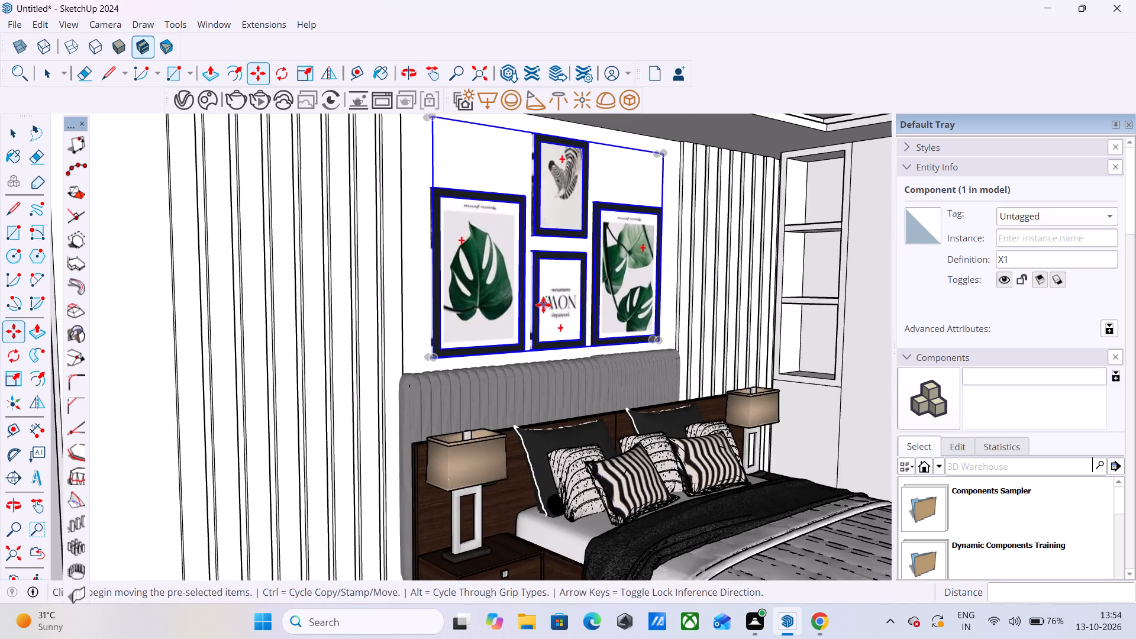
scroll(517, 302, up, 1)
scroll(525, 411, down, 7)
scroll(464, 256, up, 6)
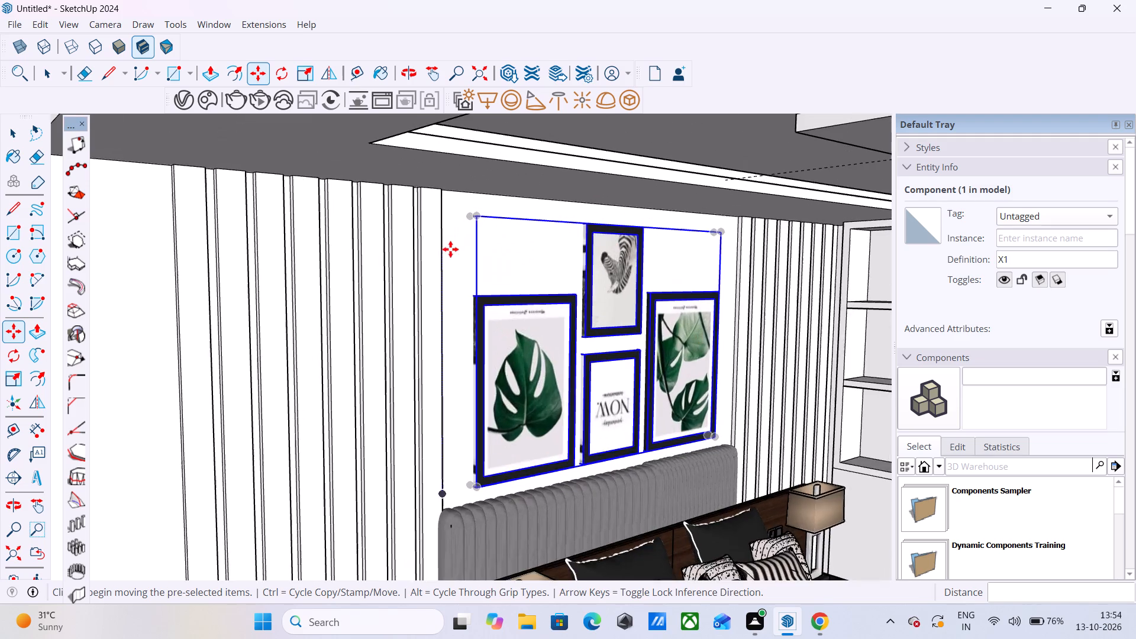
scroll(471, 216, up, 13)
click(472, 215)
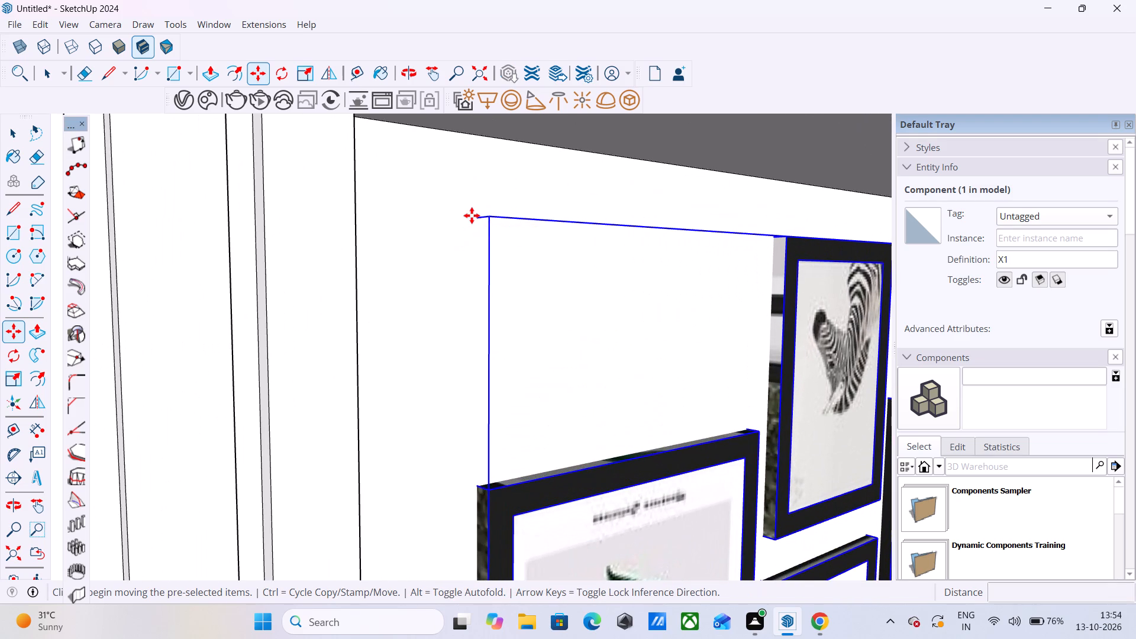
click(475, 218)
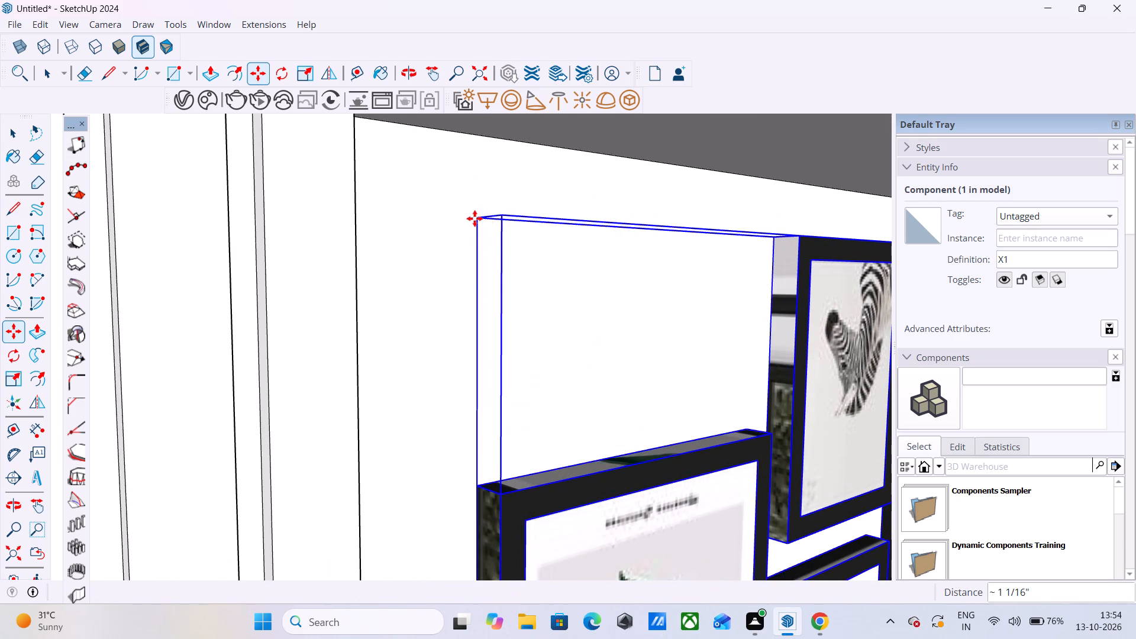
Scale the X1 frame set to 0.95 in height and 0.98 in width, then raise its lower edge with a 0.97 height scale.
scroll(437, 218, down, 17)
scroll(441, 222, down, 4)
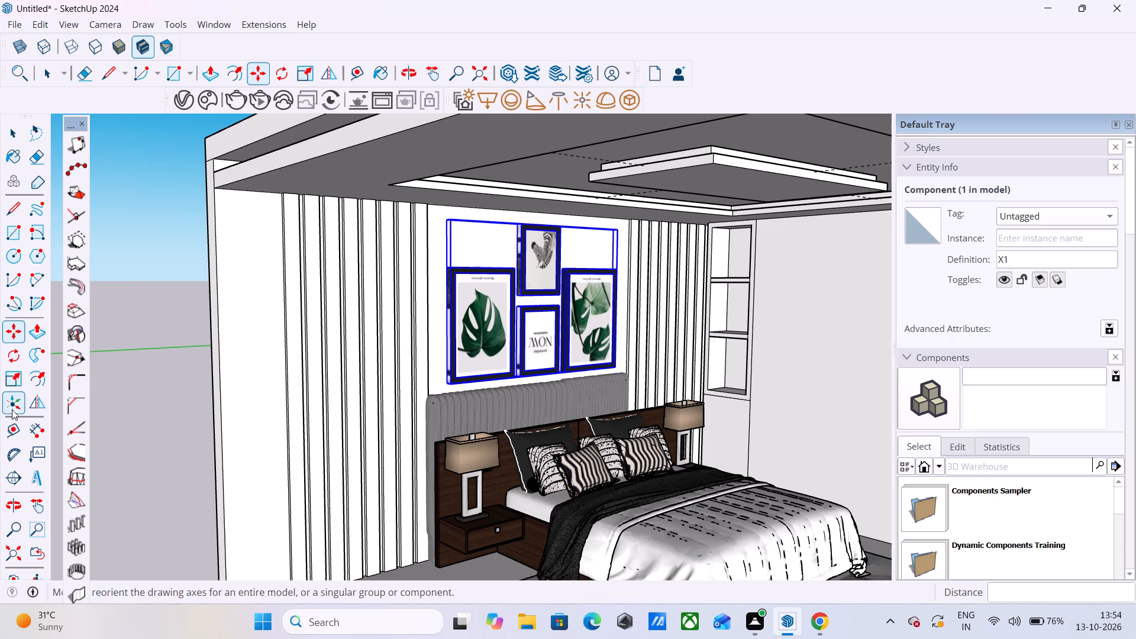
click(13, 385)
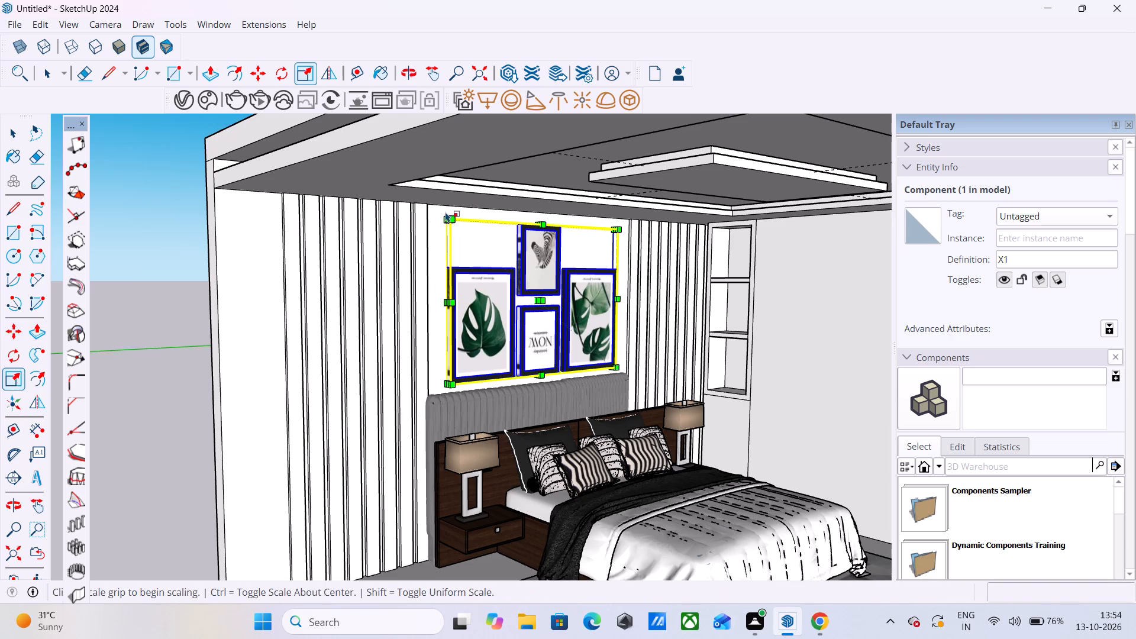
scroll(446, 211, up, 6)
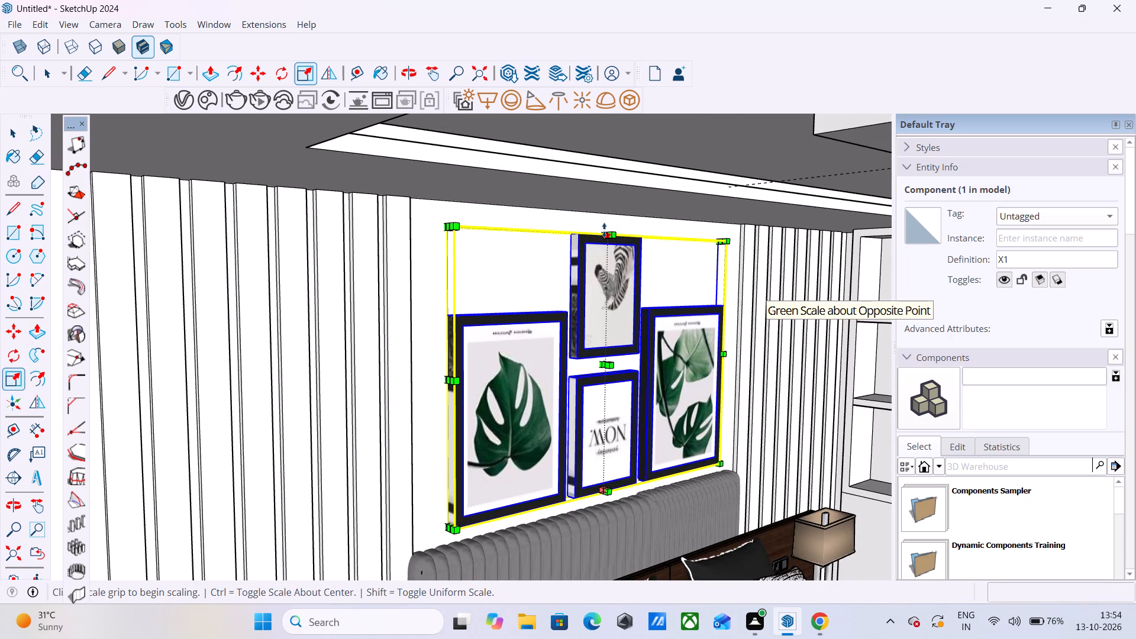
click(604, 230)
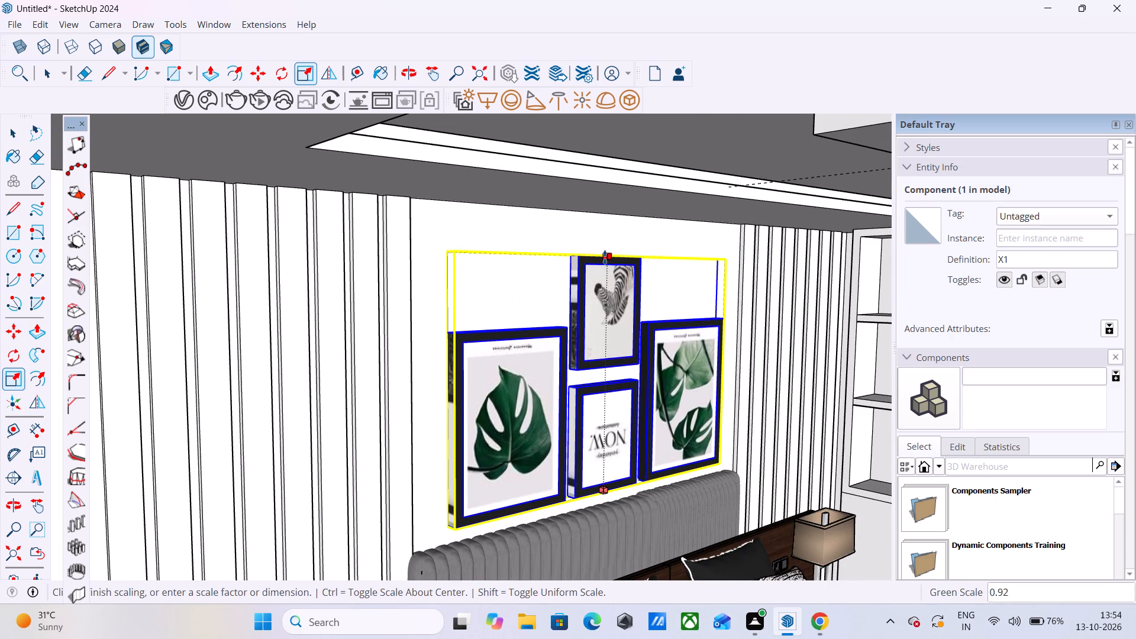
click(605, 249)
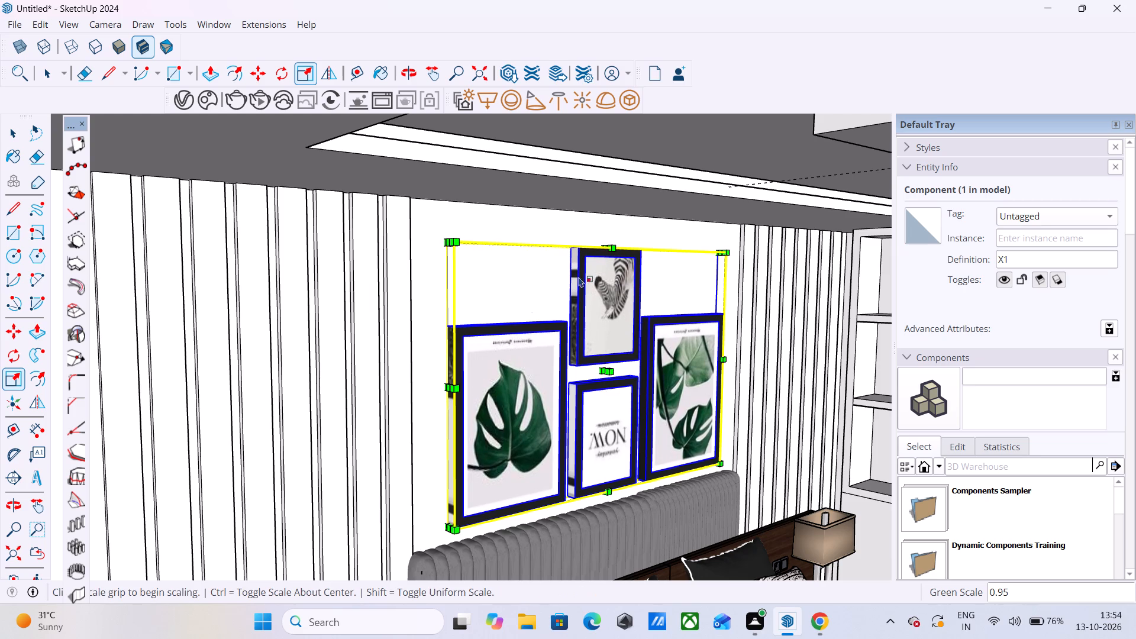
click(448, 382)
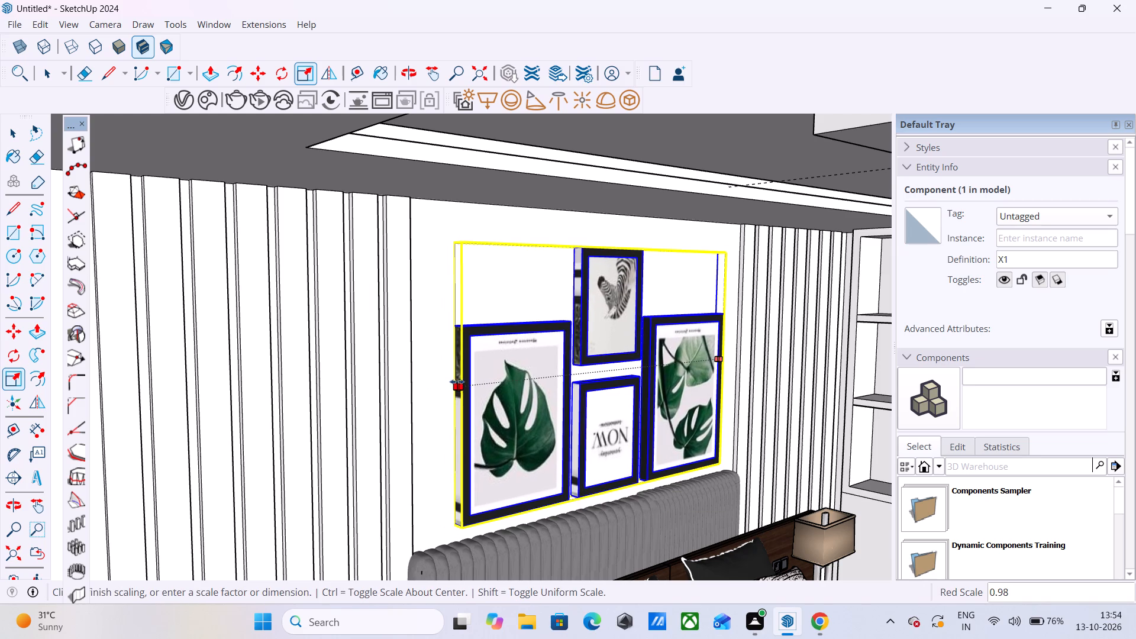
click(457, 382)
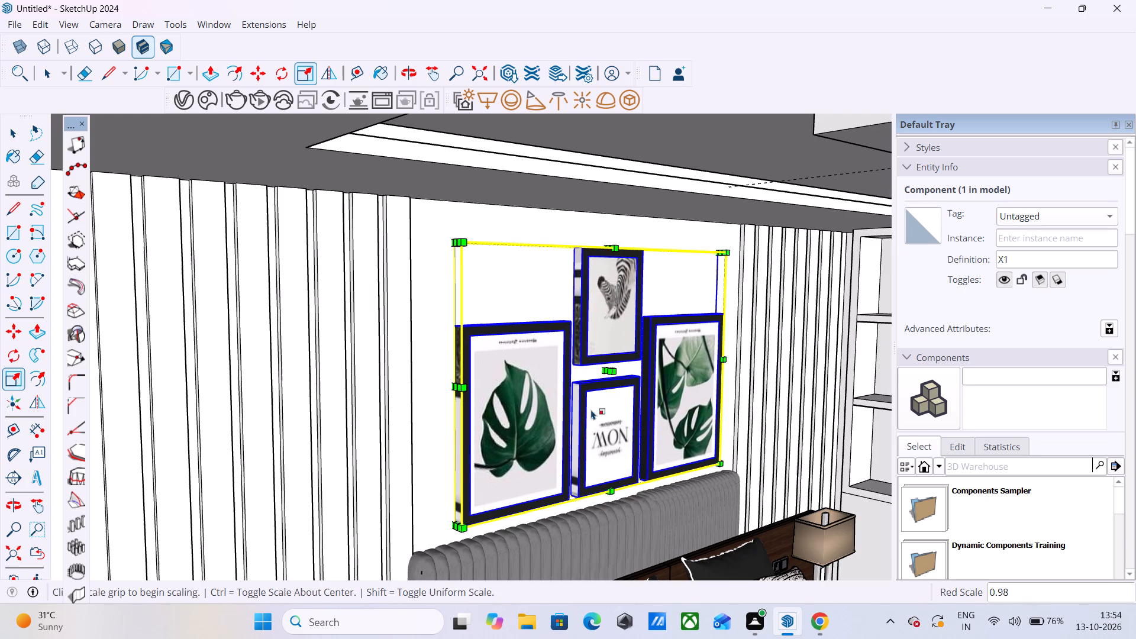
click(602, 486)
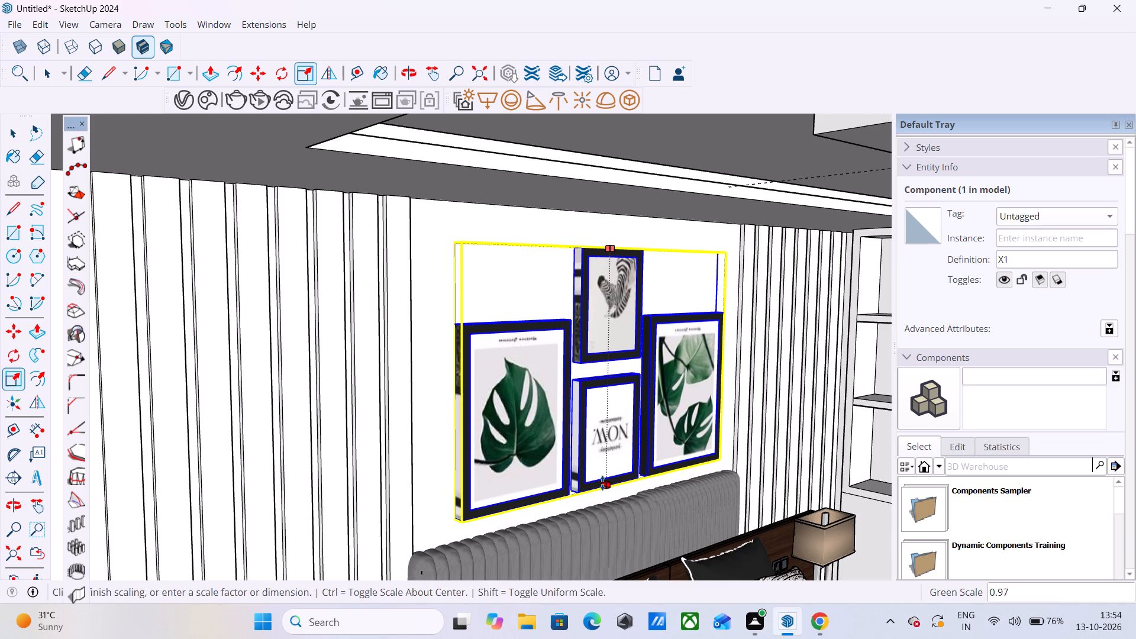
click(602, 483)
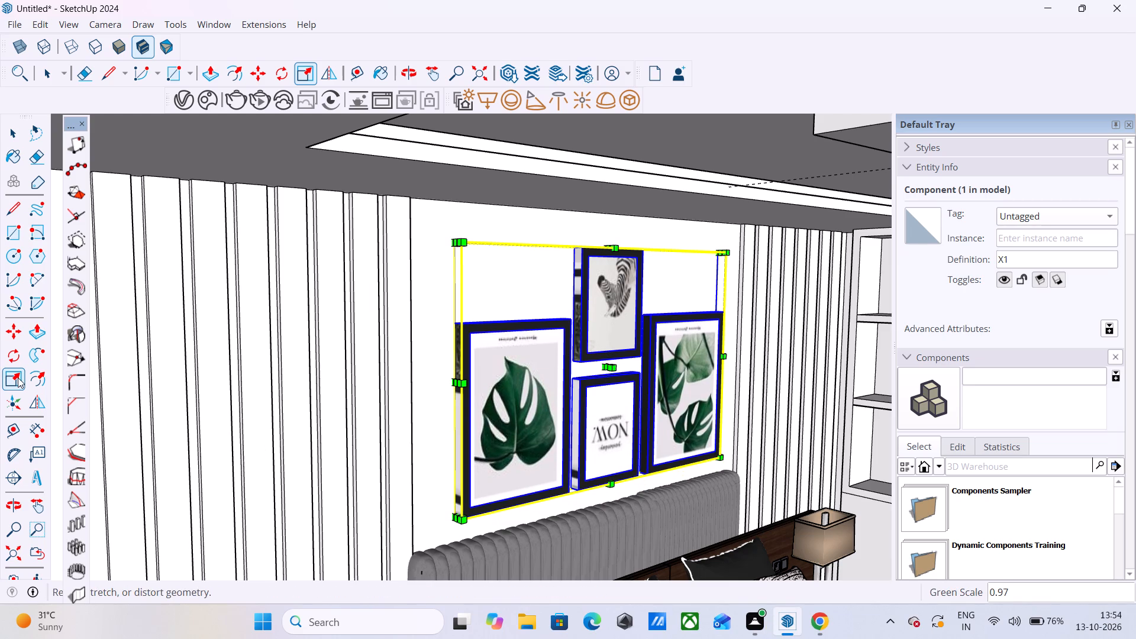
Scale the X1 frame set down uniformly from its upper corner to about 0.94.
click(18, 377)
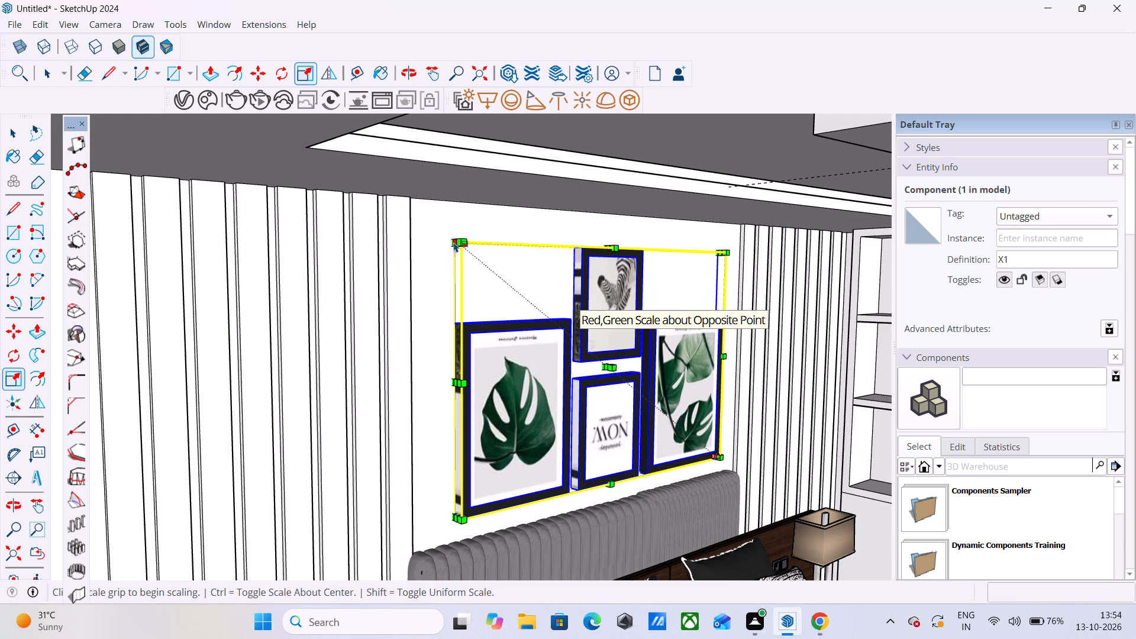
click(457, 241)
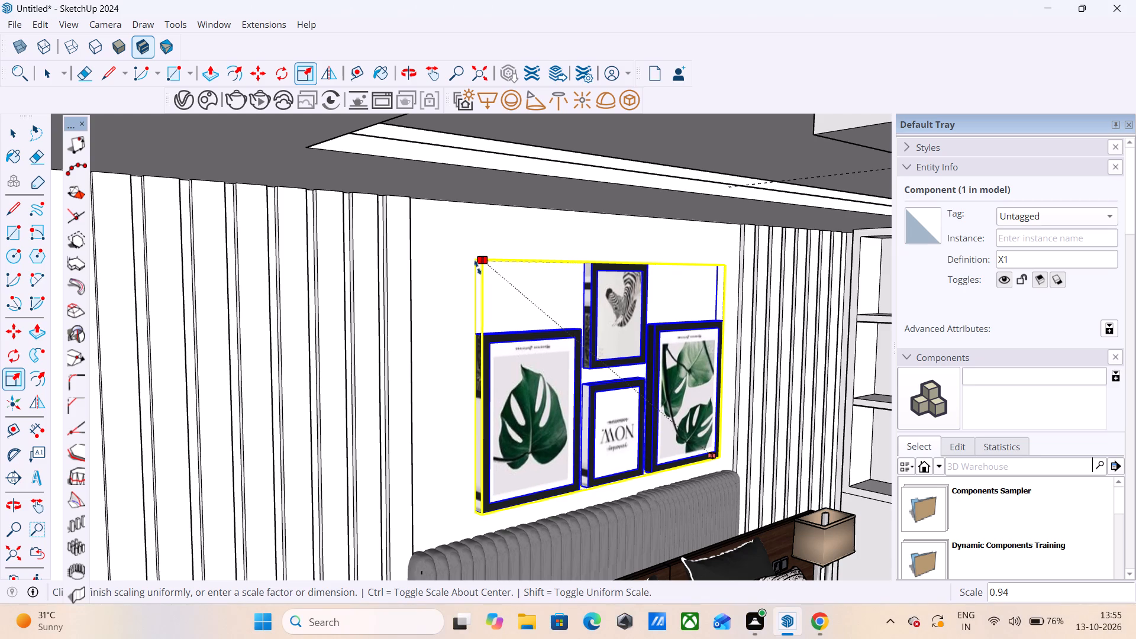
click(479, 271)
Move the X1 frame set about 6" across the wall face to centre it above the headboard, and deselect it.
key(m)
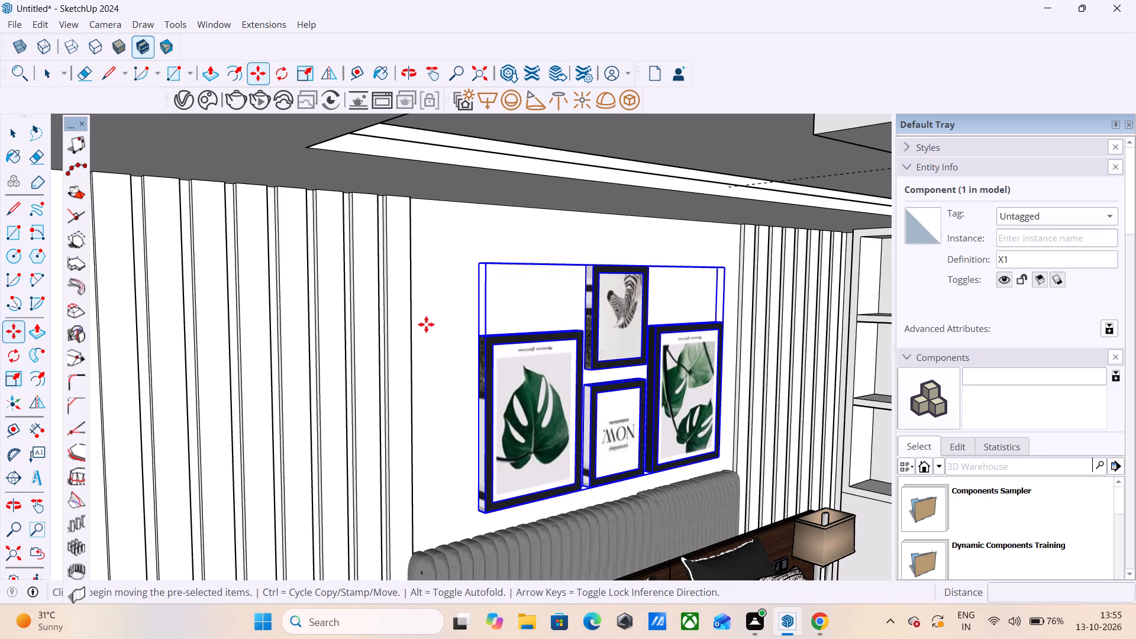
click(476, 265)
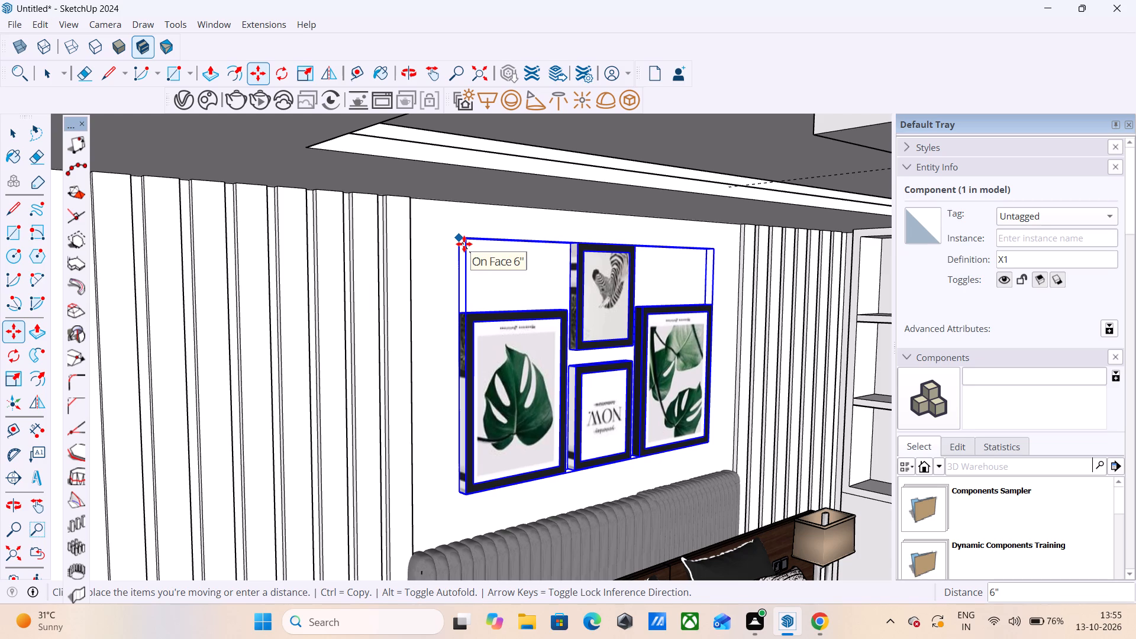
click(464, 244)
scroll(604, 298, down, 10)
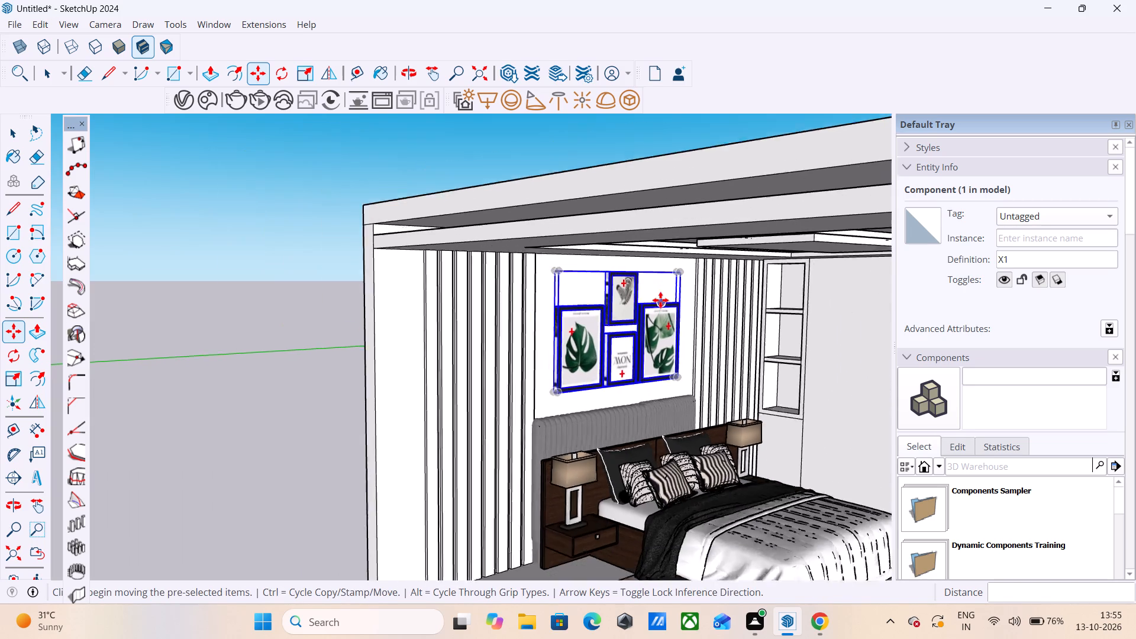
click(238, 400)
key(space)
click(220, 396)
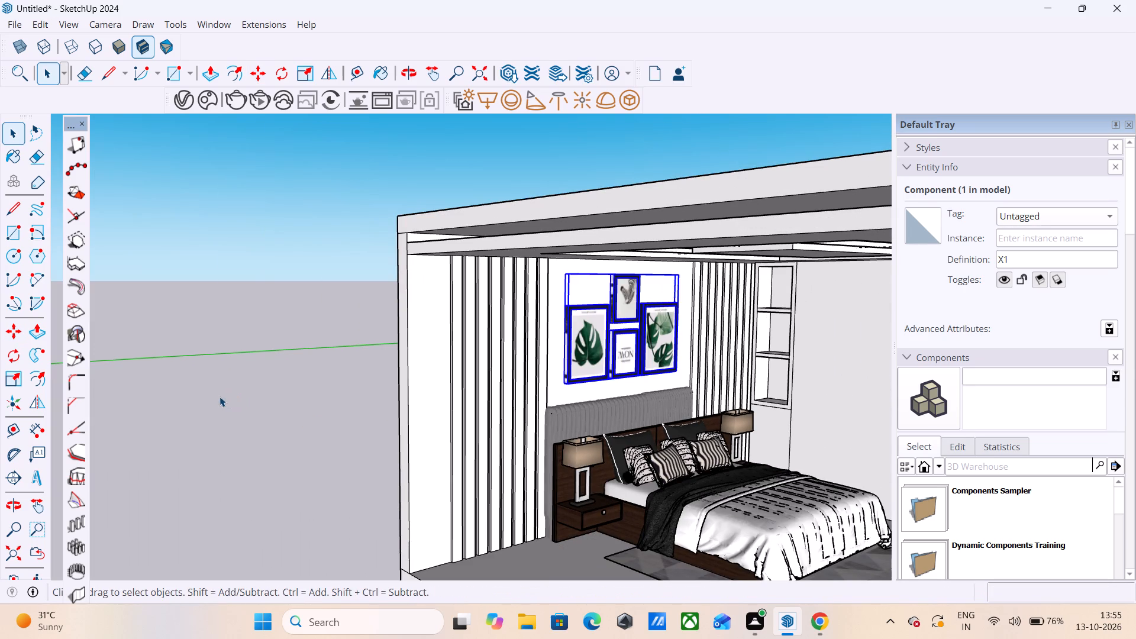
Import the 스마트바손잡이 handle model from Downloads and place it on the ground outside the room's open front.
scroll(253, 346, down, 4)
scroll(436, 353, up, 1)
middle_drag(436, 353, 579, 362)
middle_drag(344, 288, 398, 232)
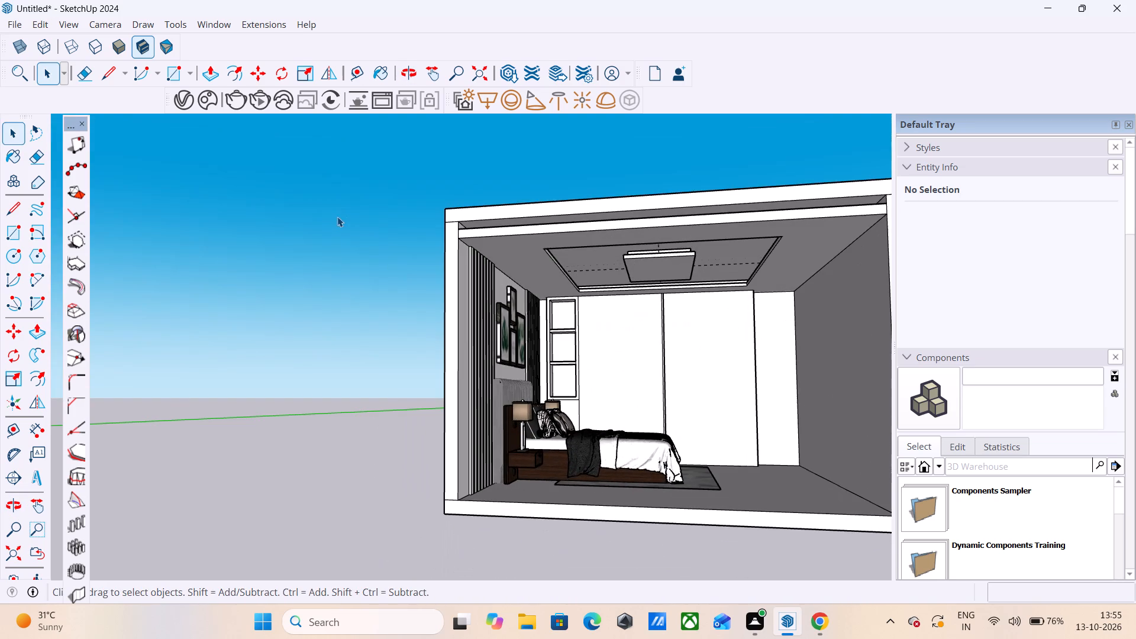
click(11, 24)
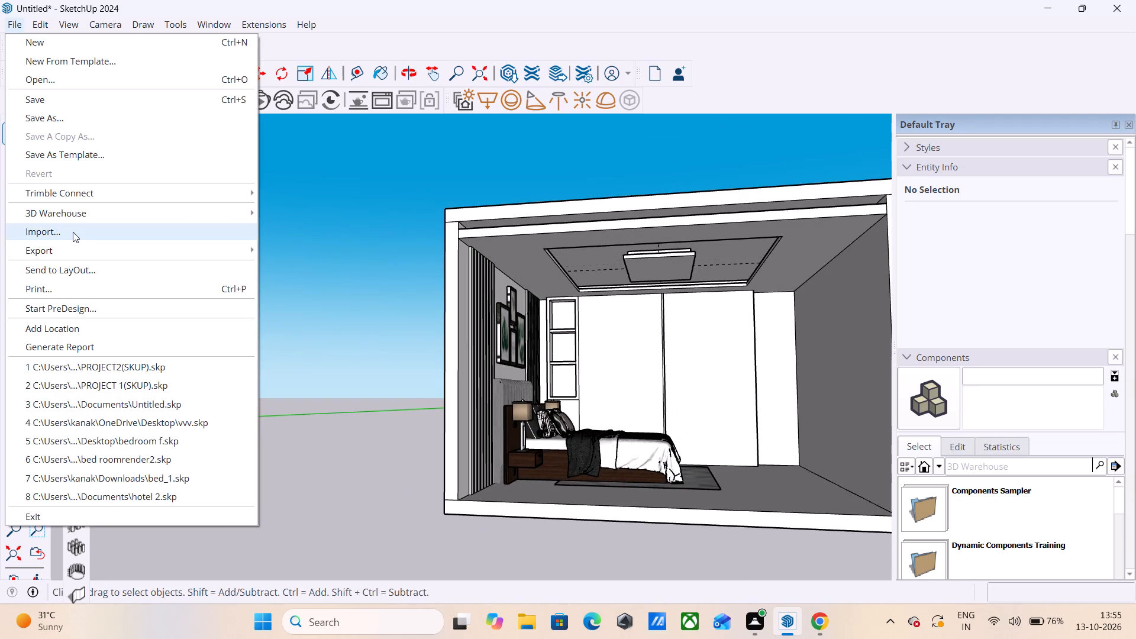
click(73, 232)
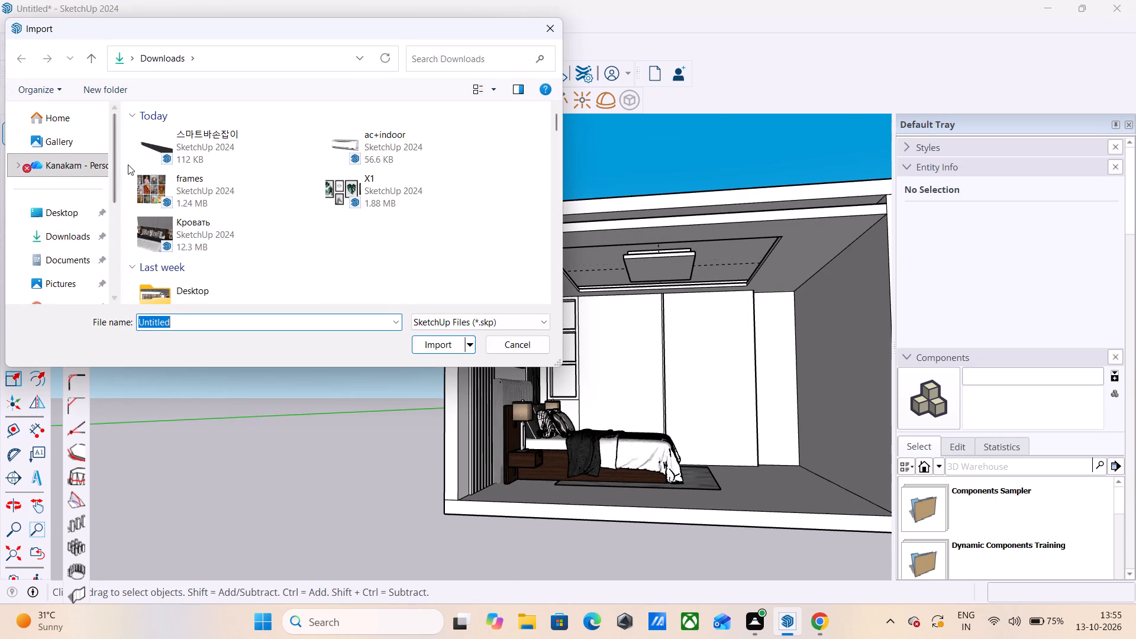
click(173, 146)
click(430, 337)
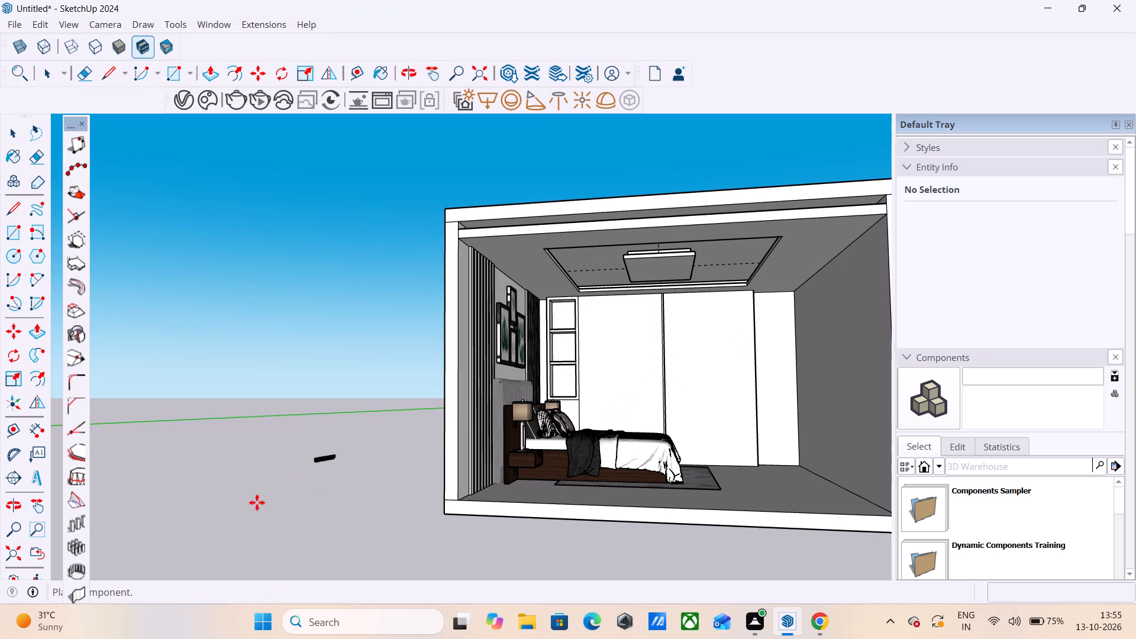
click(249, 558)
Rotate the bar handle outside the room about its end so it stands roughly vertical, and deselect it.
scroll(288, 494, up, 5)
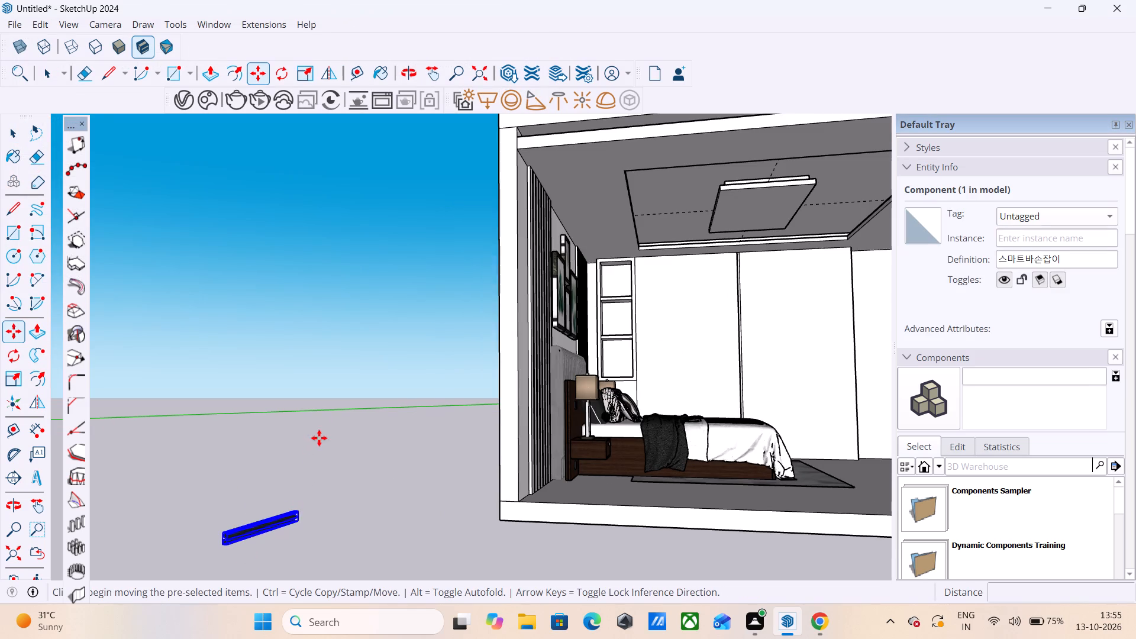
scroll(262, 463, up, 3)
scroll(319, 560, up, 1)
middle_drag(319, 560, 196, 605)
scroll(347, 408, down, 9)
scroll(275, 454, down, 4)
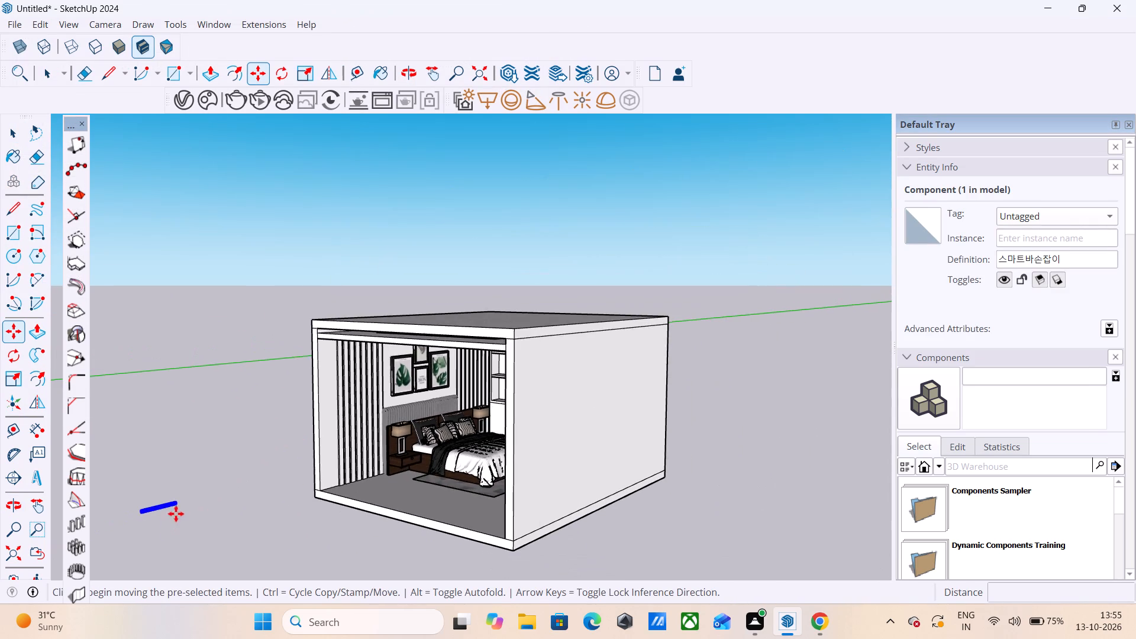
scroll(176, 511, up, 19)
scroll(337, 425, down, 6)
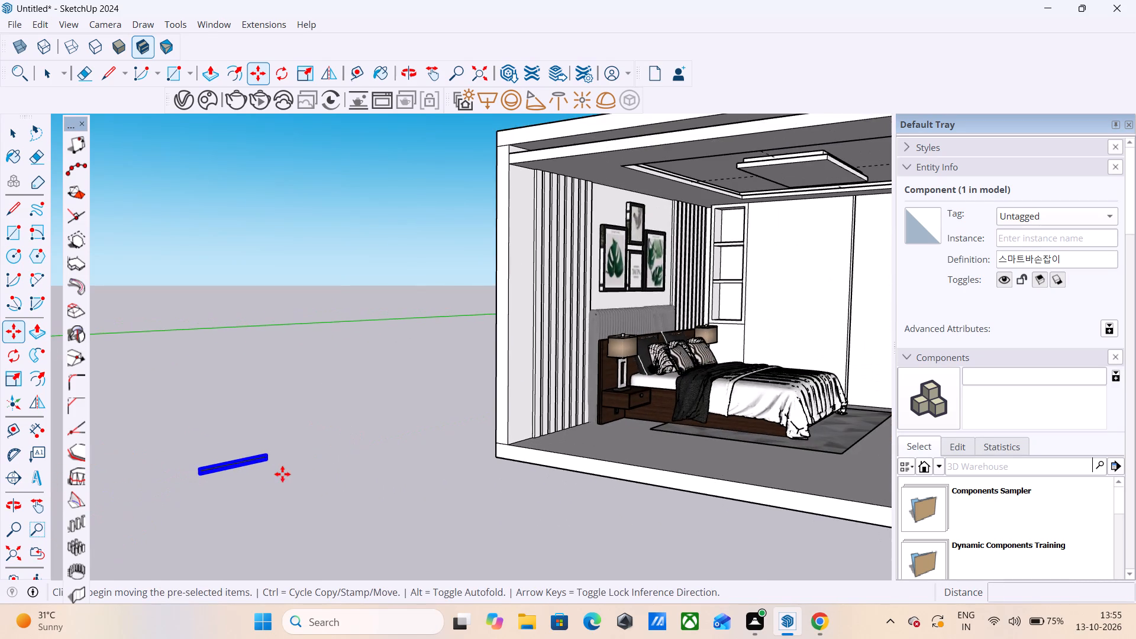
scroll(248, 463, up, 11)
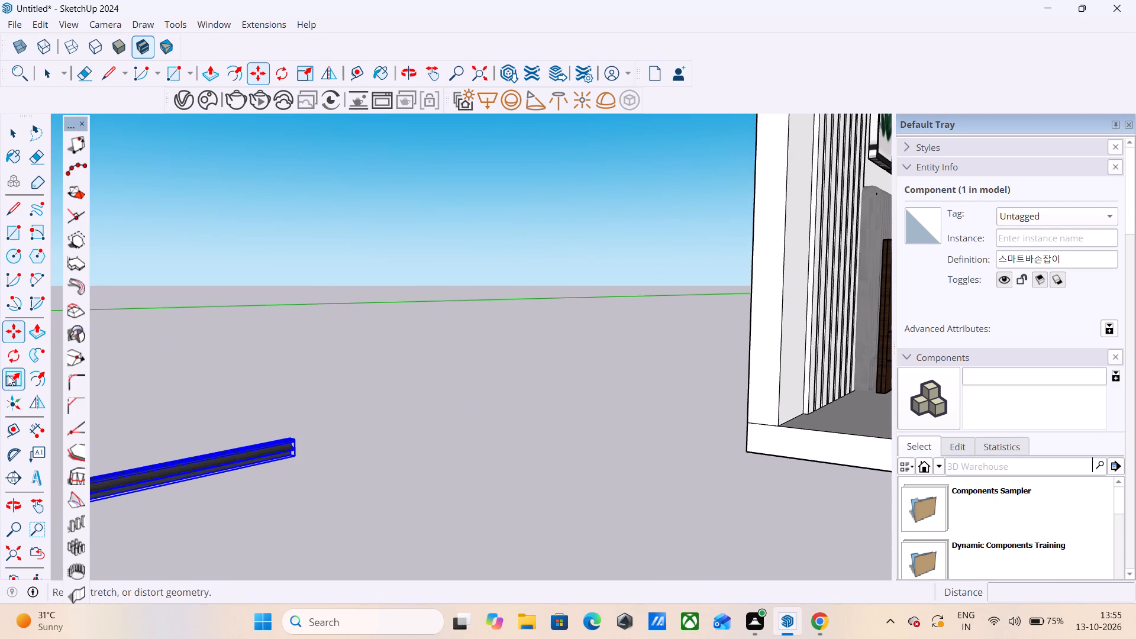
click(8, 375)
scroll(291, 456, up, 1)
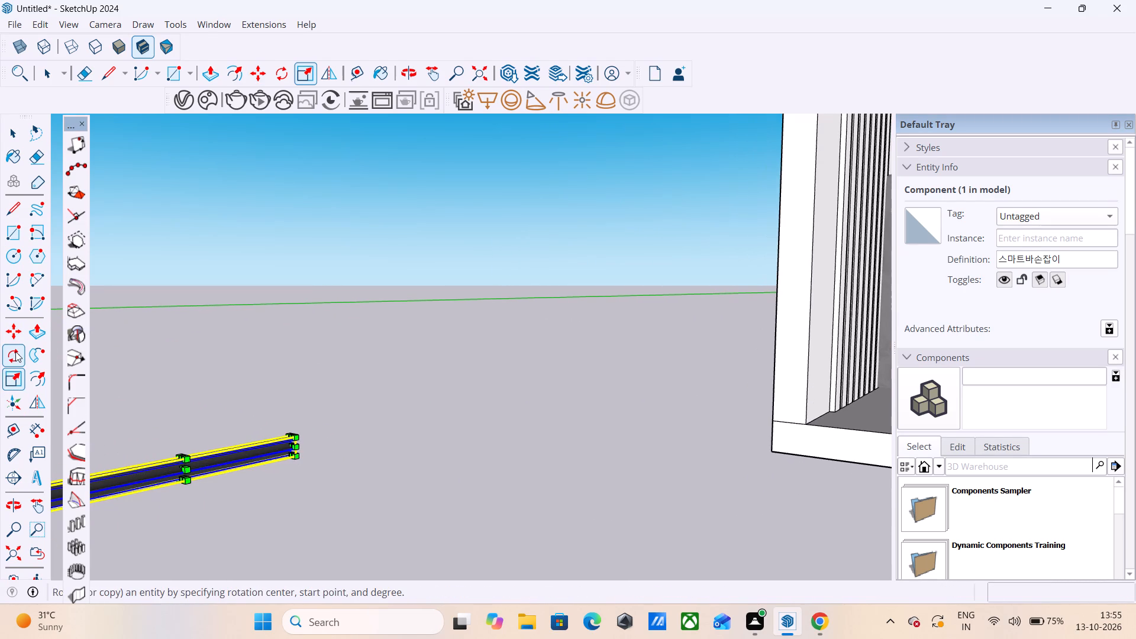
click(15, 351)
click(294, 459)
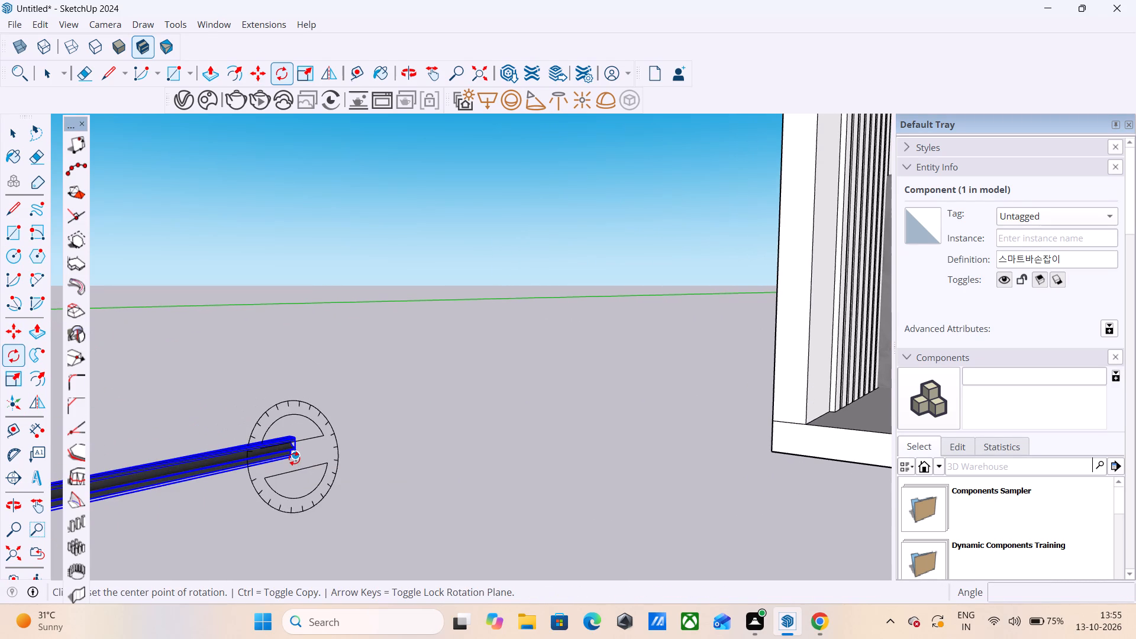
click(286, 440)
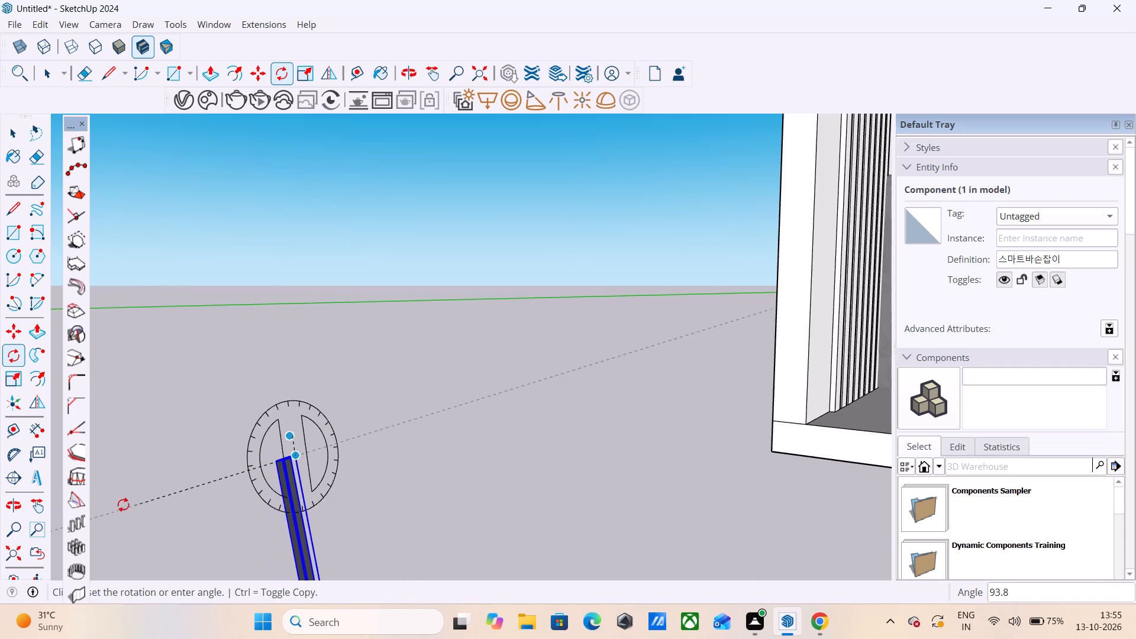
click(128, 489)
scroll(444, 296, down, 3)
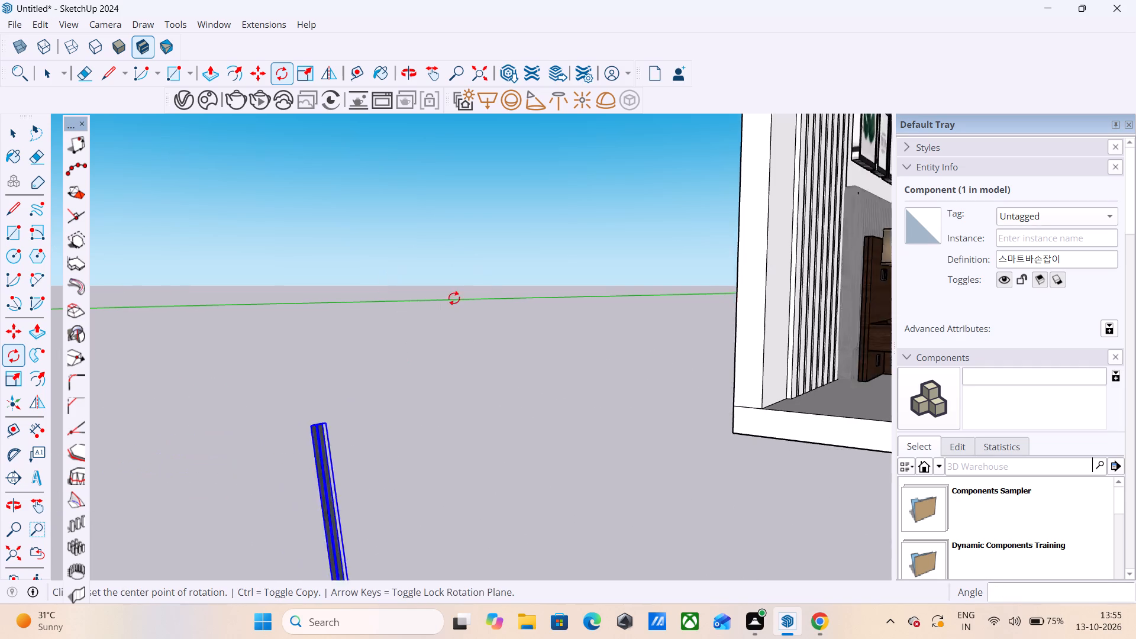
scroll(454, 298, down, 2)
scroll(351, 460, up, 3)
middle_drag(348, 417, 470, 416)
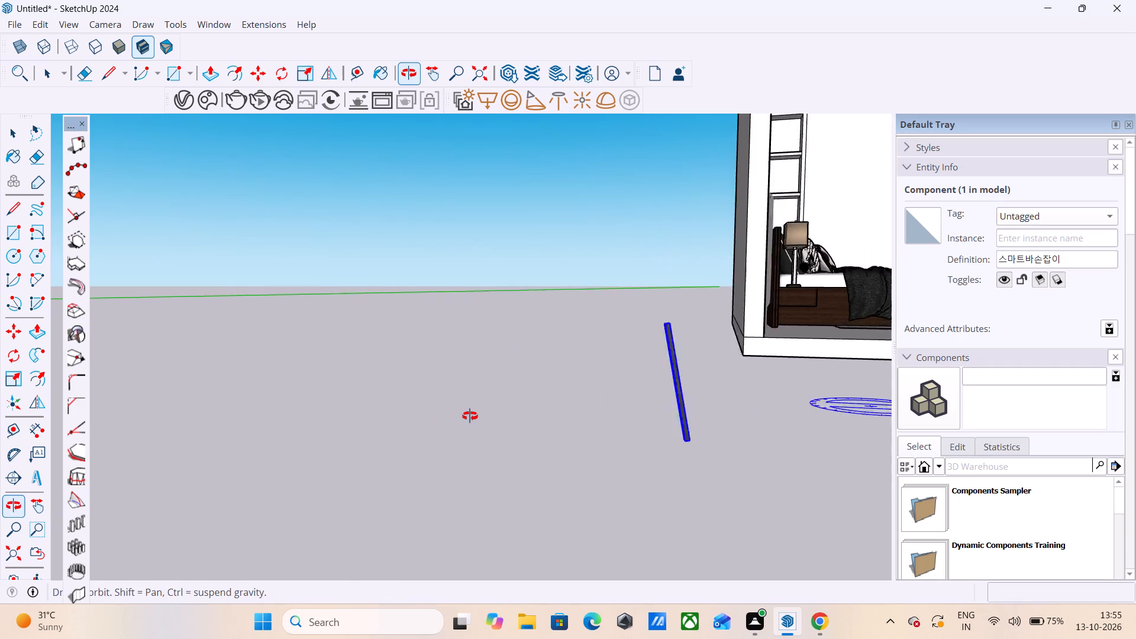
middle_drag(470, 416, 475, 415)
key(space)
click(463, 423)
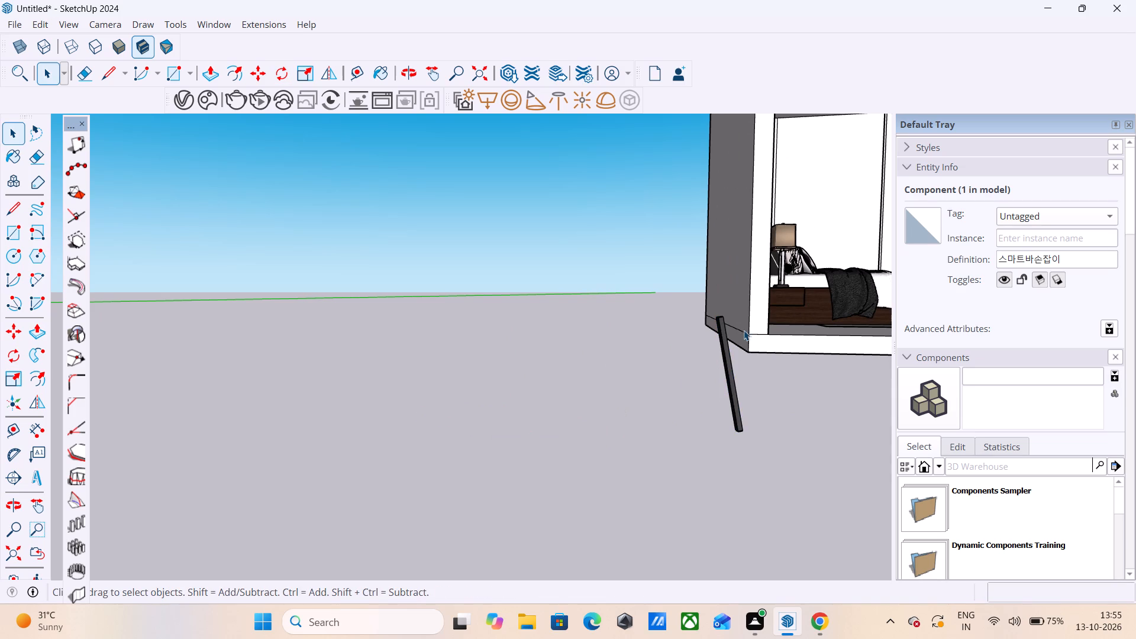
Examine the rotated bar handle's end profile and its position relative to the room.
scroll(737, 319, up, 8)
middle_drag(724, 353, 880, 366)
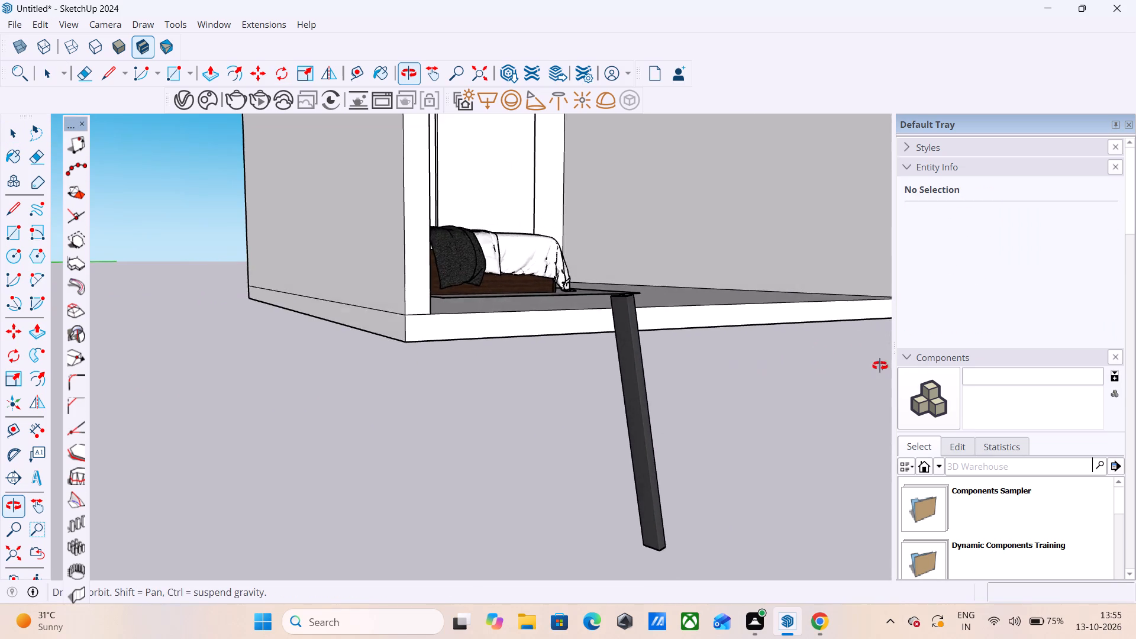
middle_drag(880, 366, 317, 418)
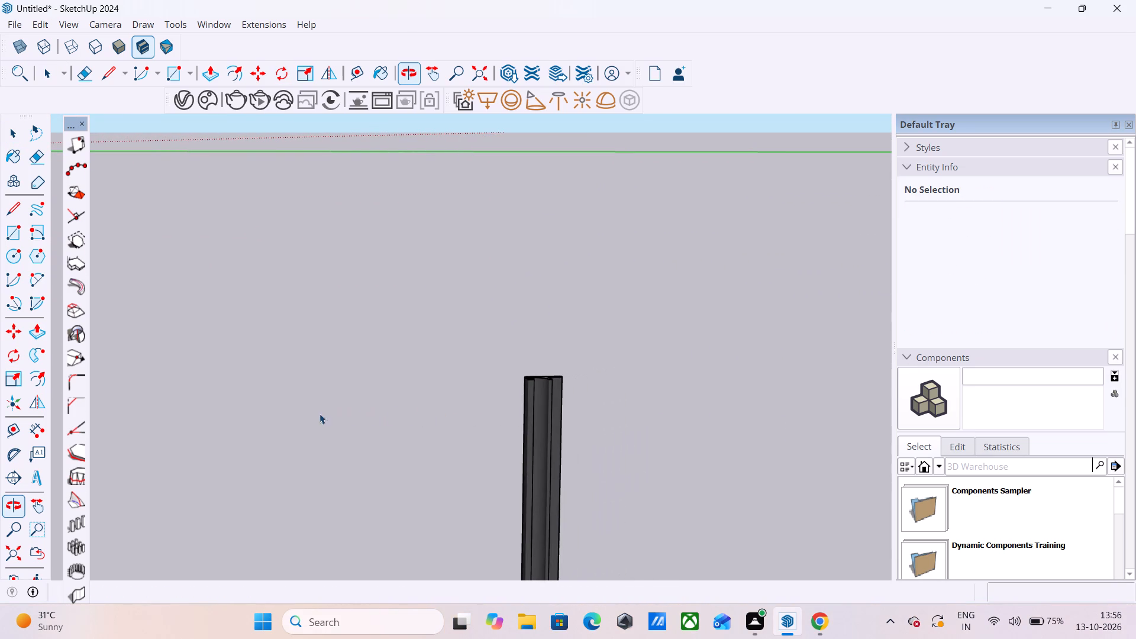
middle_drag(573, 422, 178, 465)
scroll(178, 465, up, 1)
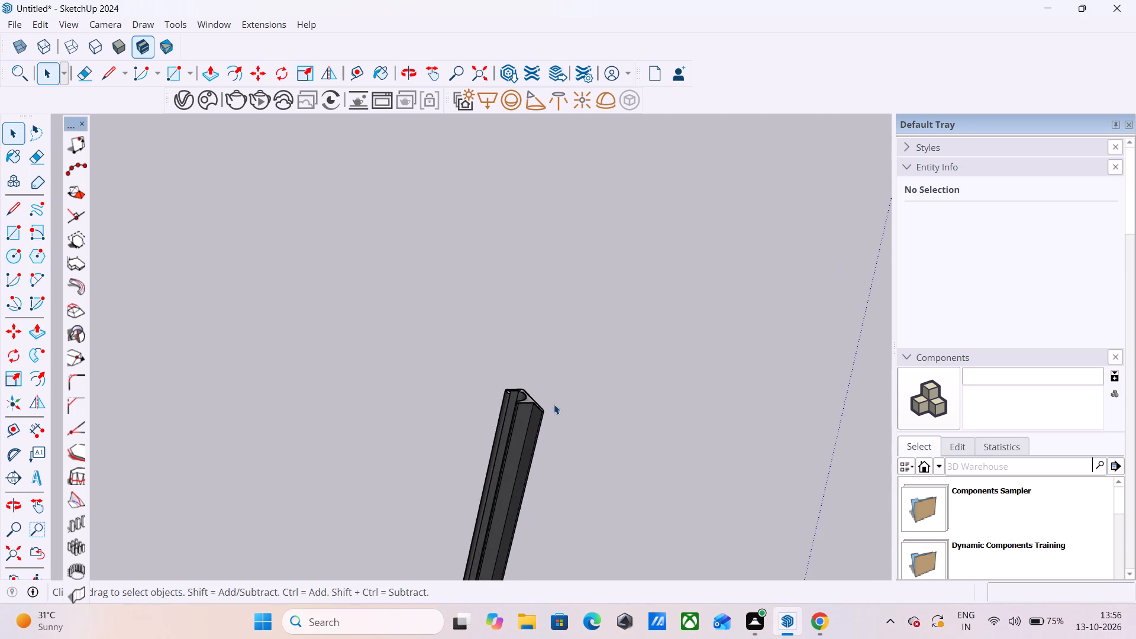
scroll(553, 399, up, 16)
middle_click(504, 429)
middle_drag(504, 429, 758, 401)
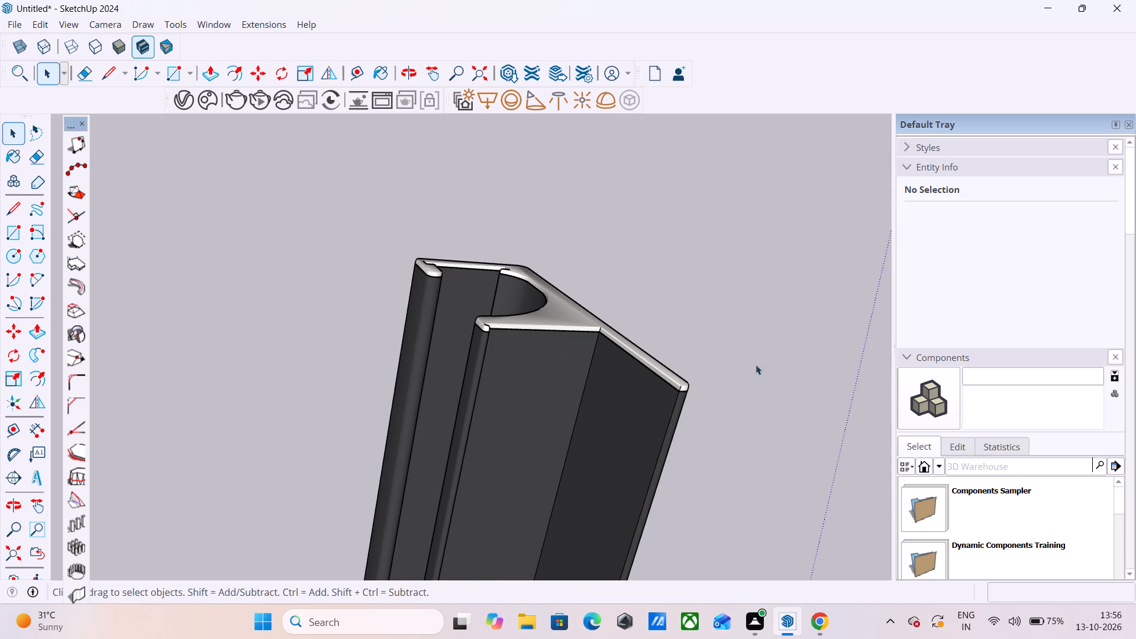
scroll(770, 318, down, 20)
scroll(770, 318, down, 16)
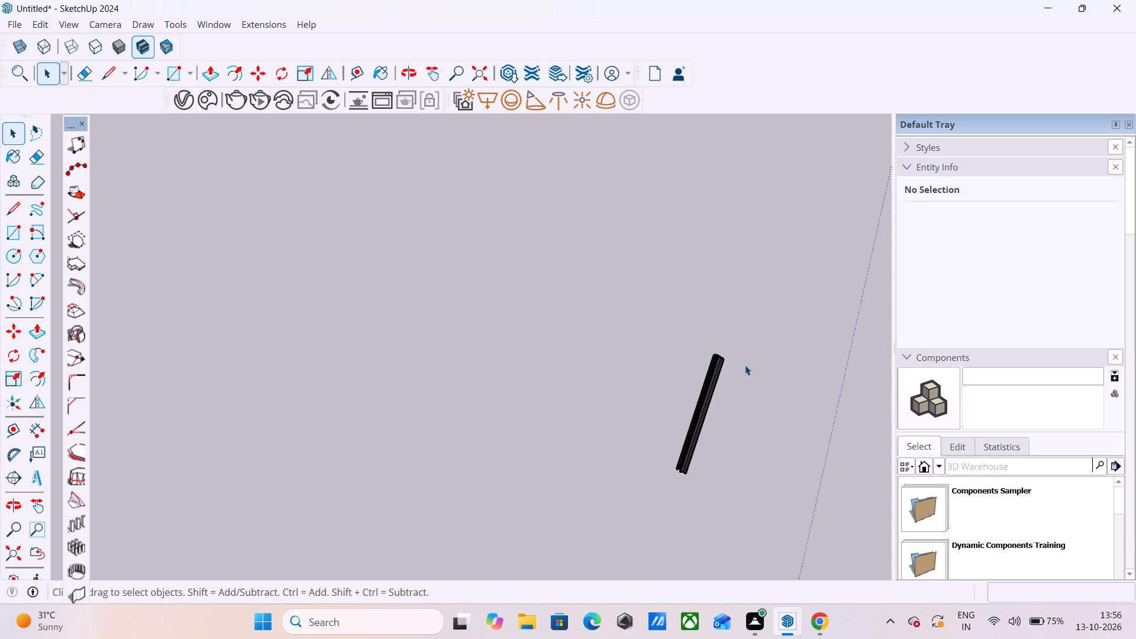
scroll(745, 365, down, 6)
scroll(720, 421, up, 1)
middle_drag(720, 421, 825, 434)
scroll(755, 346, down, 4)
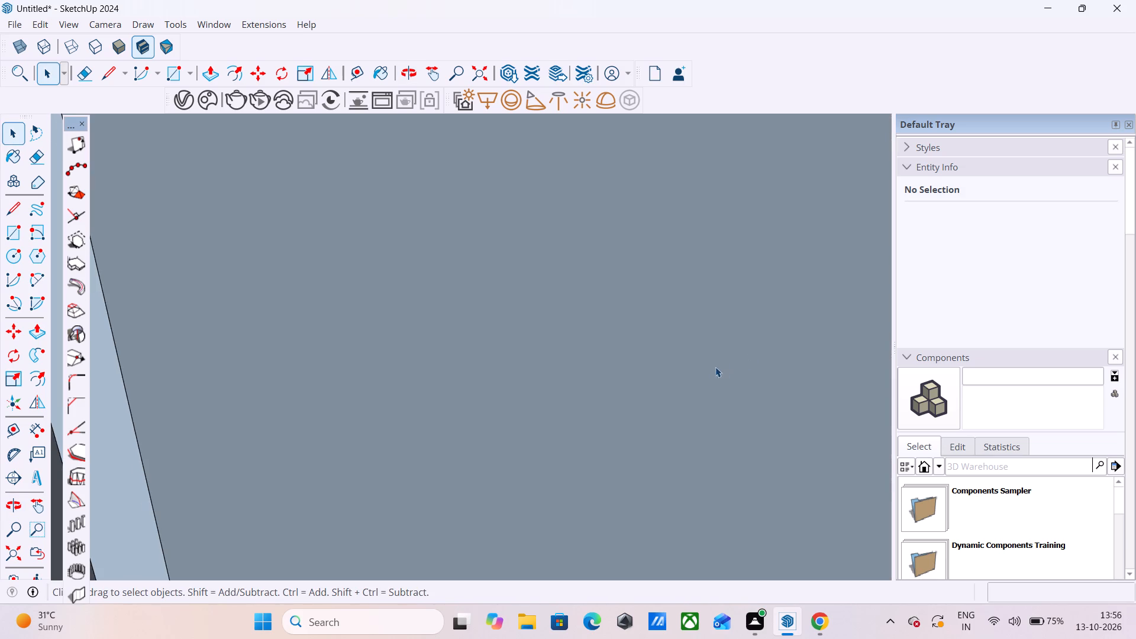
scroll(711, 363, down, 20)
scroll(711, 363, down, 16)
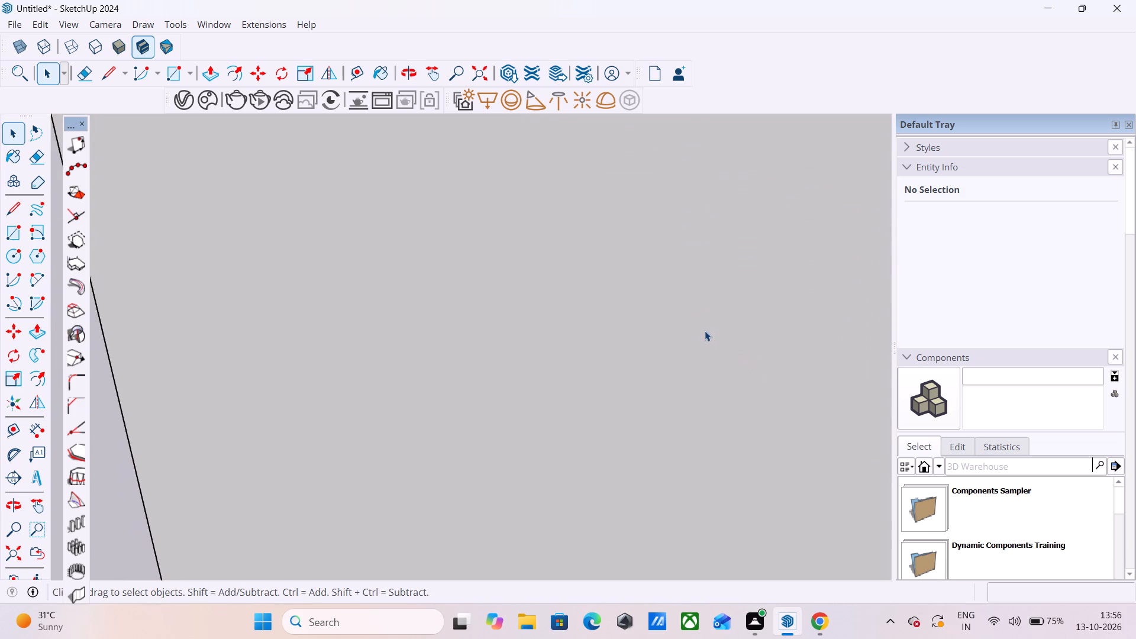
scroll(705, 331, down, 20)
scroll(705, 331, down, 20)
scroll(705, 331, down, 7)
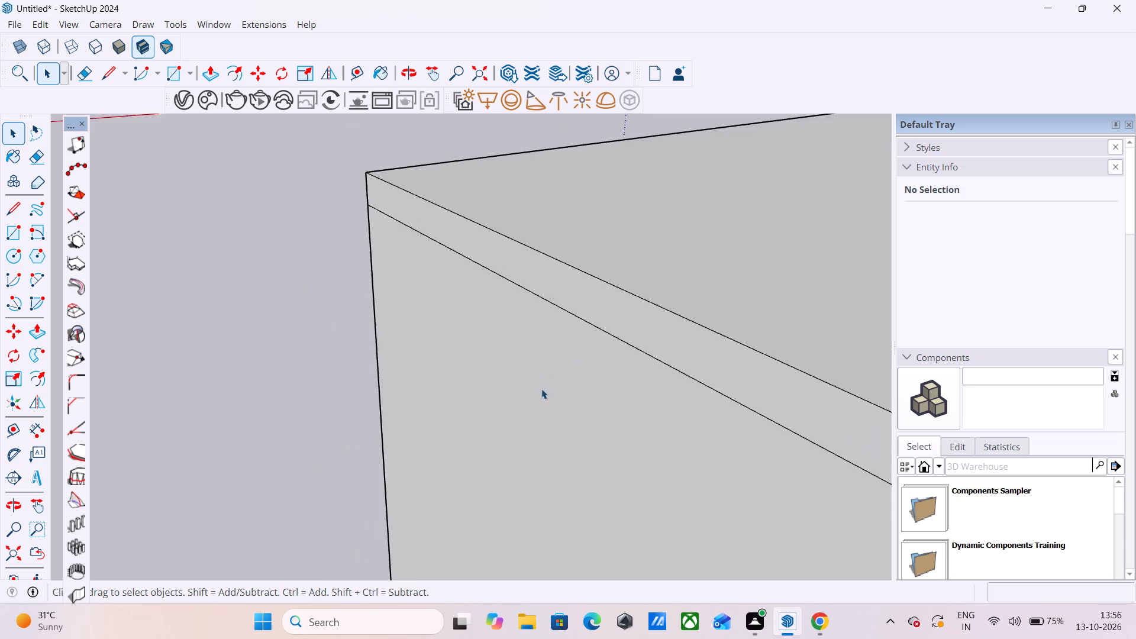
scroll(541, 389, down, 20)
scroll(541, 389, down, 20)
scroll(541, 389, down, 1)
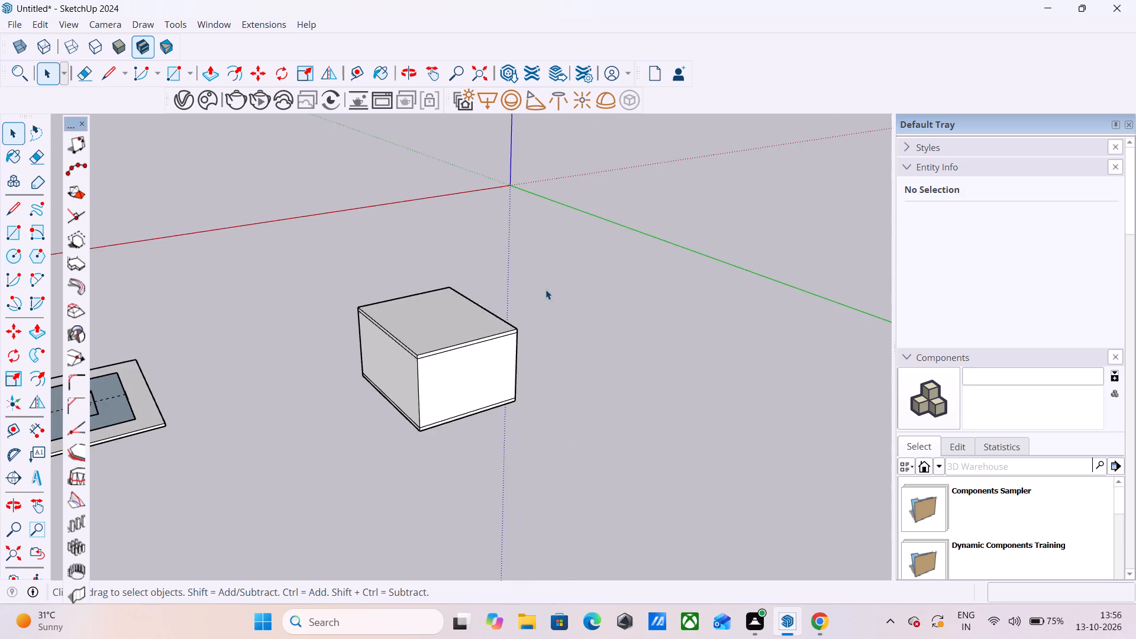
scroll(483, 291, up, 13)
middle_drag(525, 301, 0, 464)
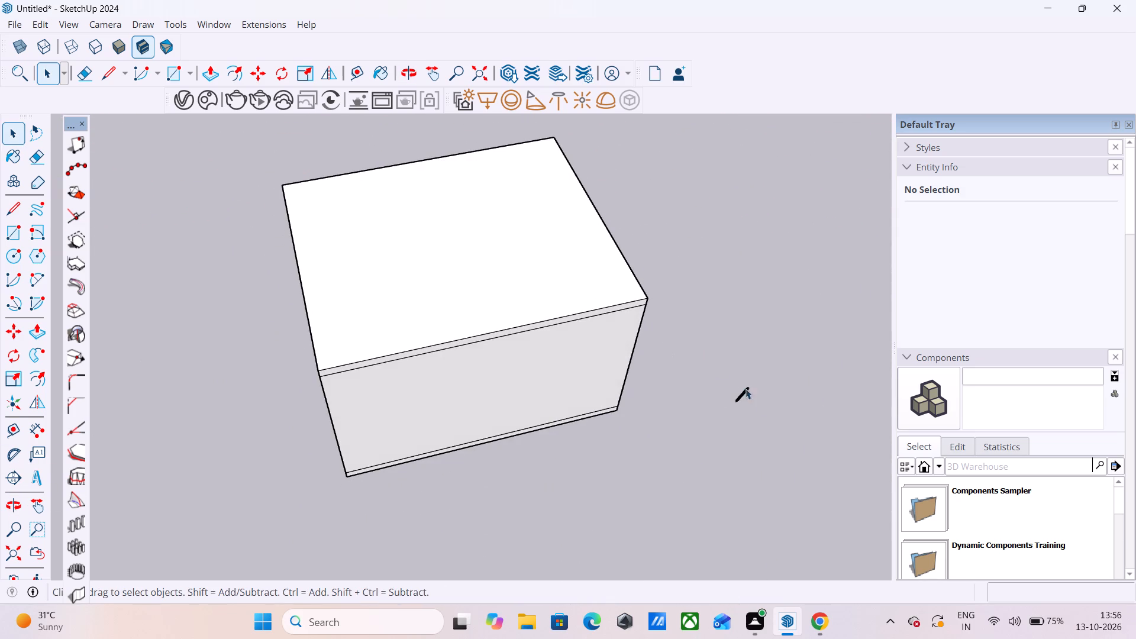
scroll(780, 414, up, 7)
middle_drag(824, 403, 296, 362)
scroll(492, 238, down, 11)
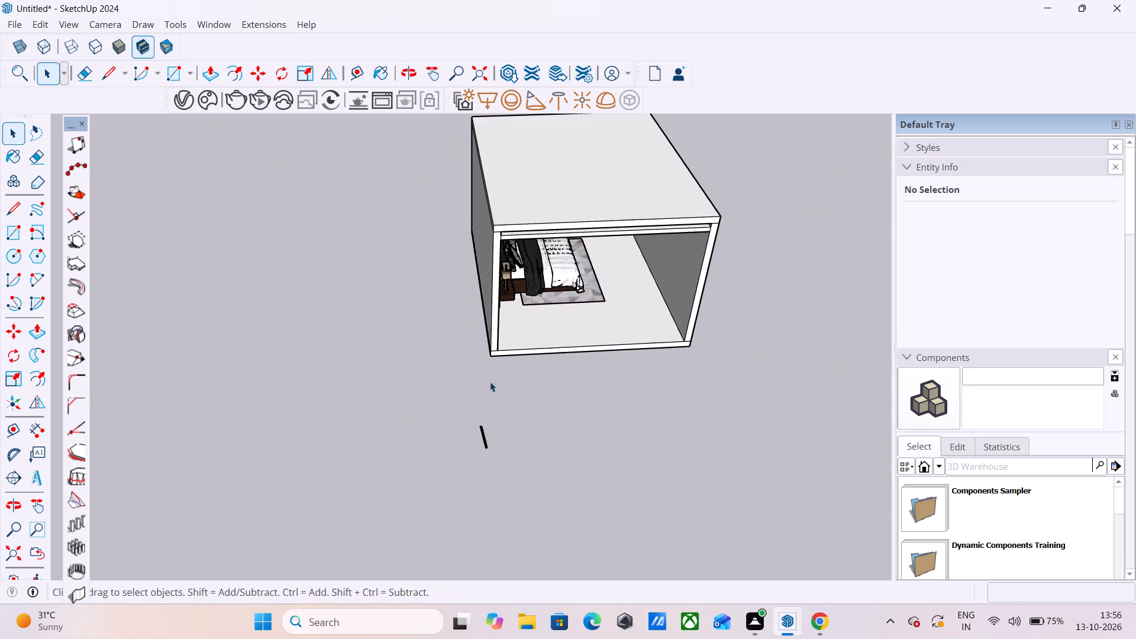
scroll(475, 448, up, 6)
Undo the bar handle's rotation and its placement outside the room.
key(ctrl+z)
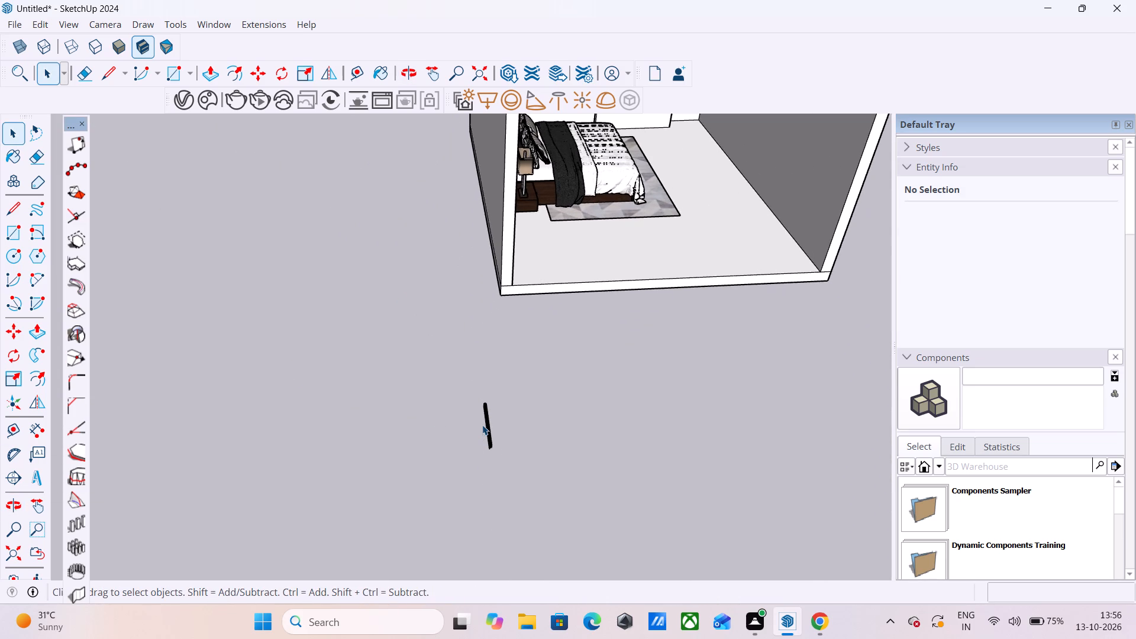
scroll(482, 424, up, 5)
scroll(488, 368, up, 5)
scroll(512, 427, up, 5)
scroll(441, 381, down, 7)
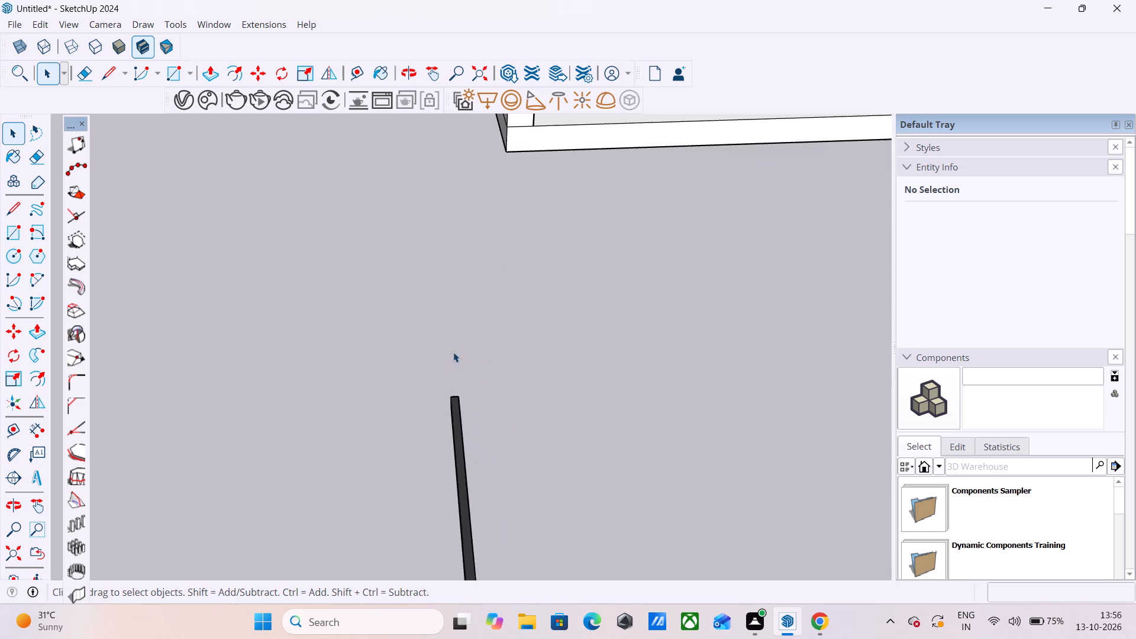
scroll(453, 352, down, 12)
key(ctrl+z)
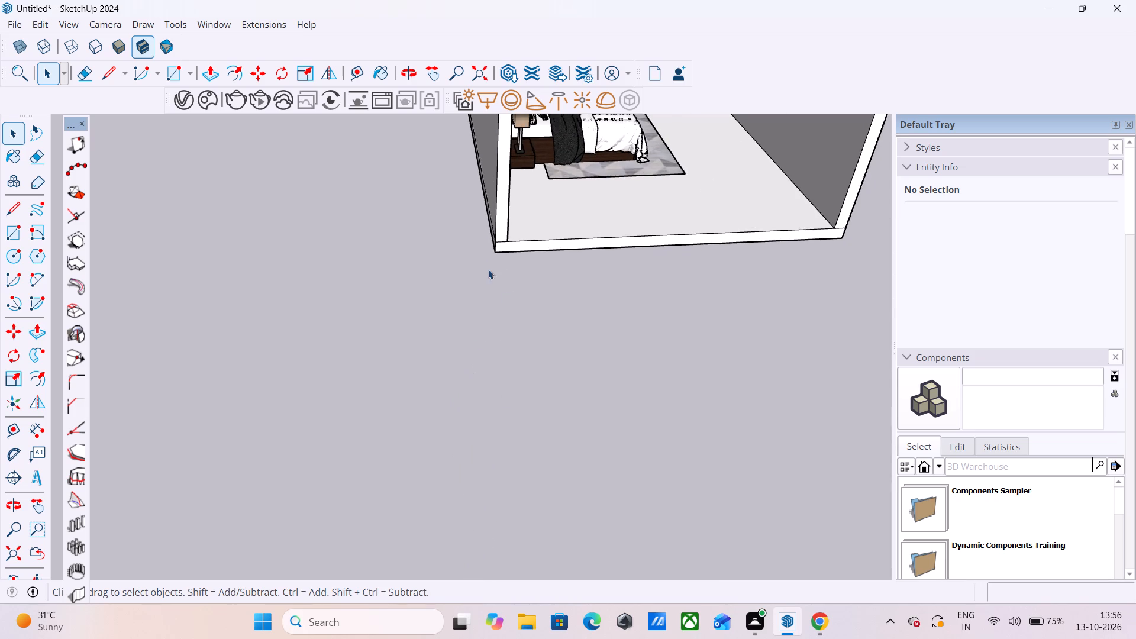
Import the 스마트바손잡이 handle model from Downloads again and place it at the front edge of the room's floor.
scroll(480, 351, down, 11)
scroll(534, 187, up, 5)
middle_drag(575, 324, 481, 117)
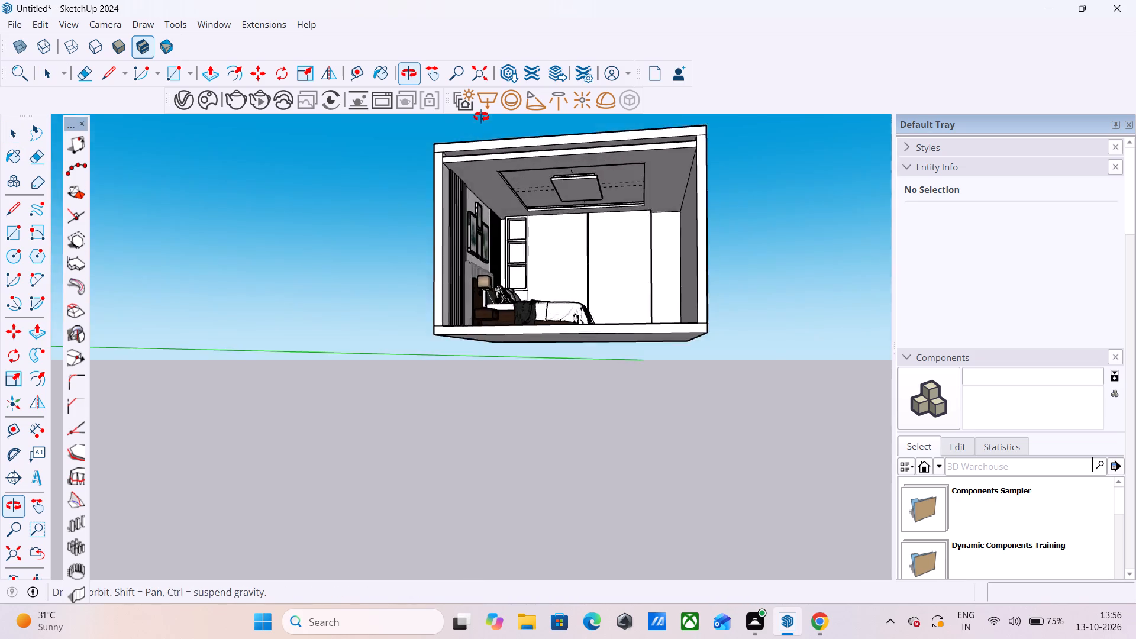
middle_drag(481, 117, 754, 229)
middle_drag(537, 248, 694, 248)
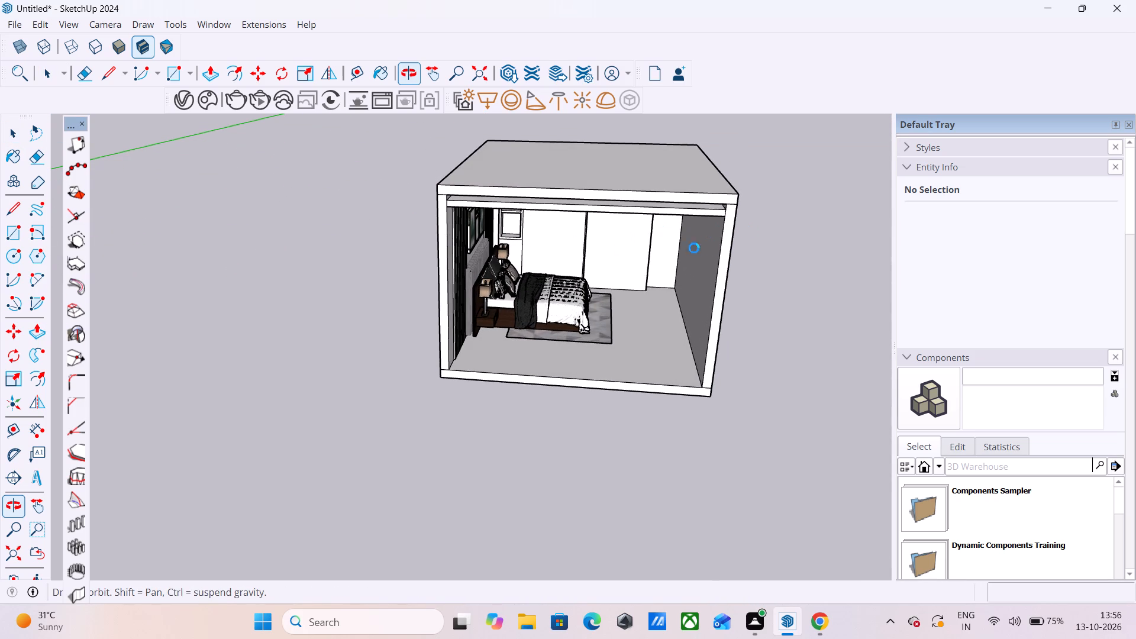
middle_drag(694, 248, 851, 241)
scroll(851, 241, up, 1)
middle_drag(714, 306, 854, 291)
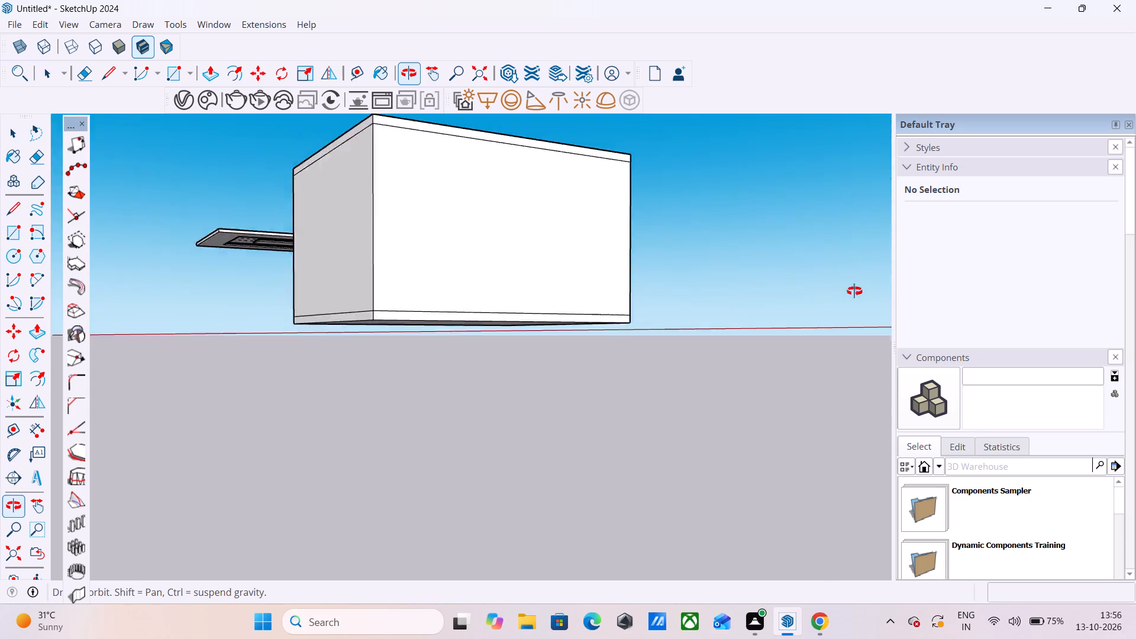
middle_drag(854, 291, 347, 333)
scroll(448, 220, up, 6)
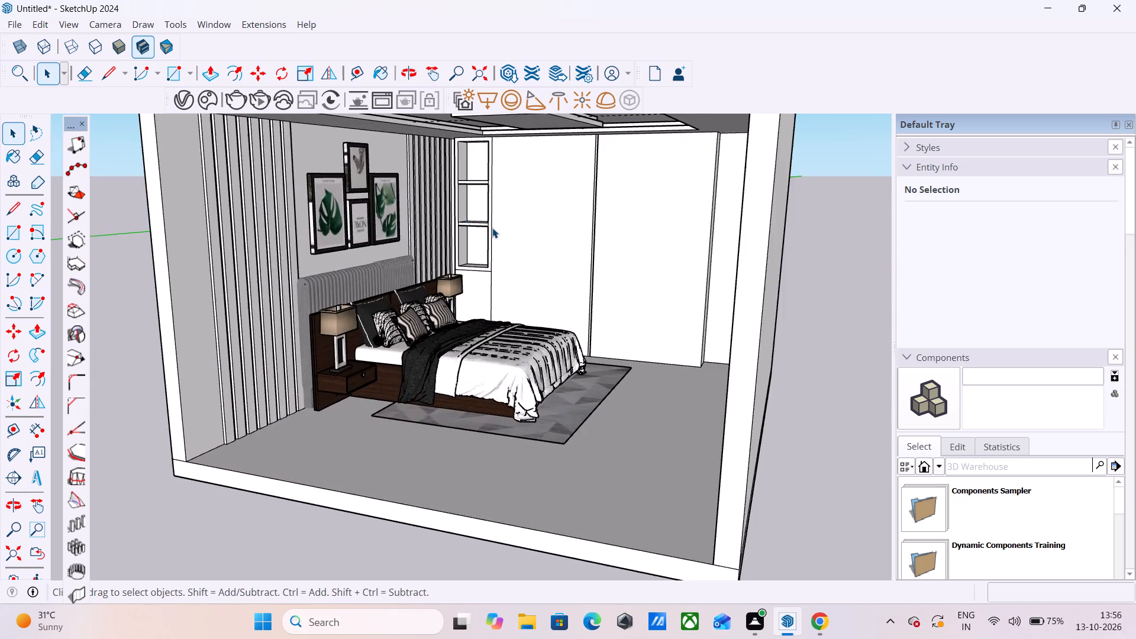
scroll(492, 228, up, 4)
scroll(488, 231, down, 6)
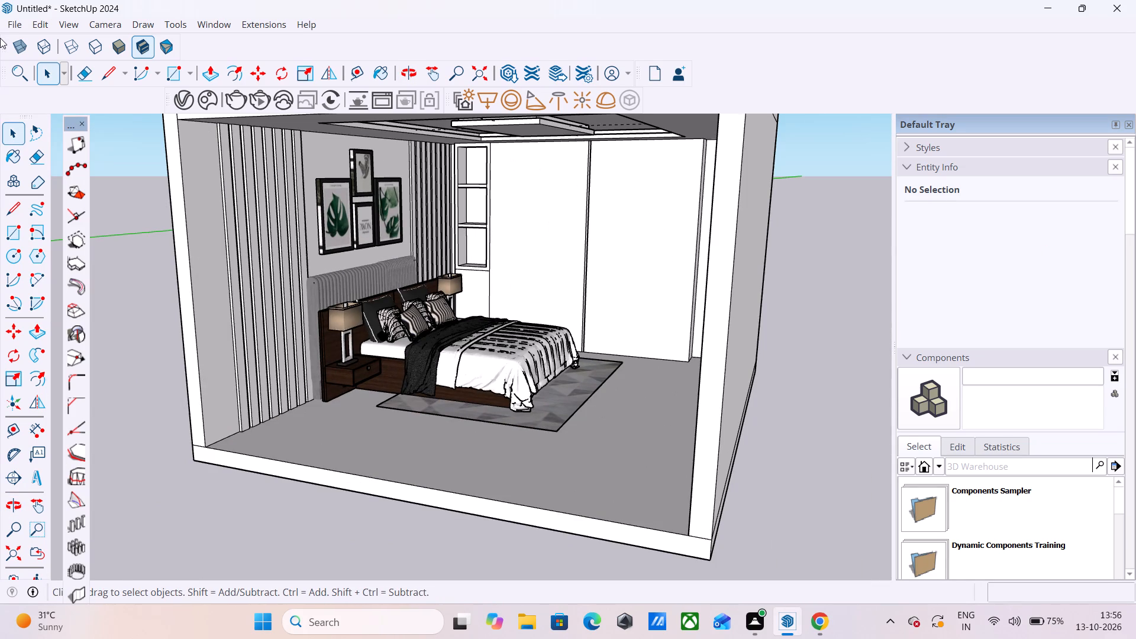
click(20, 23)
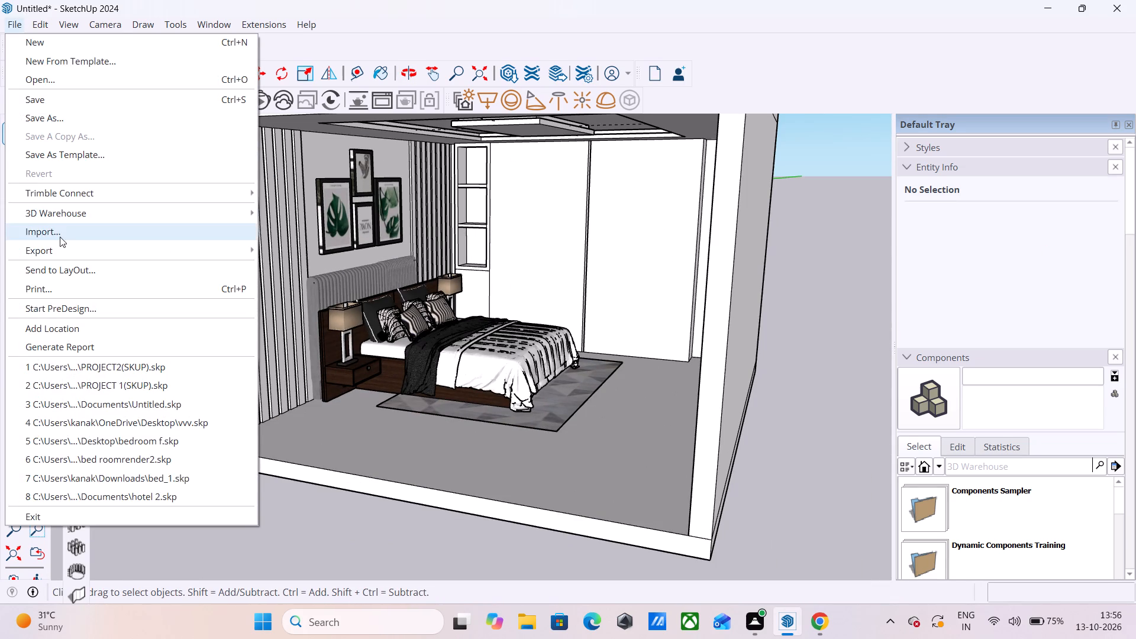
click(60, 237)
click(176, 150)
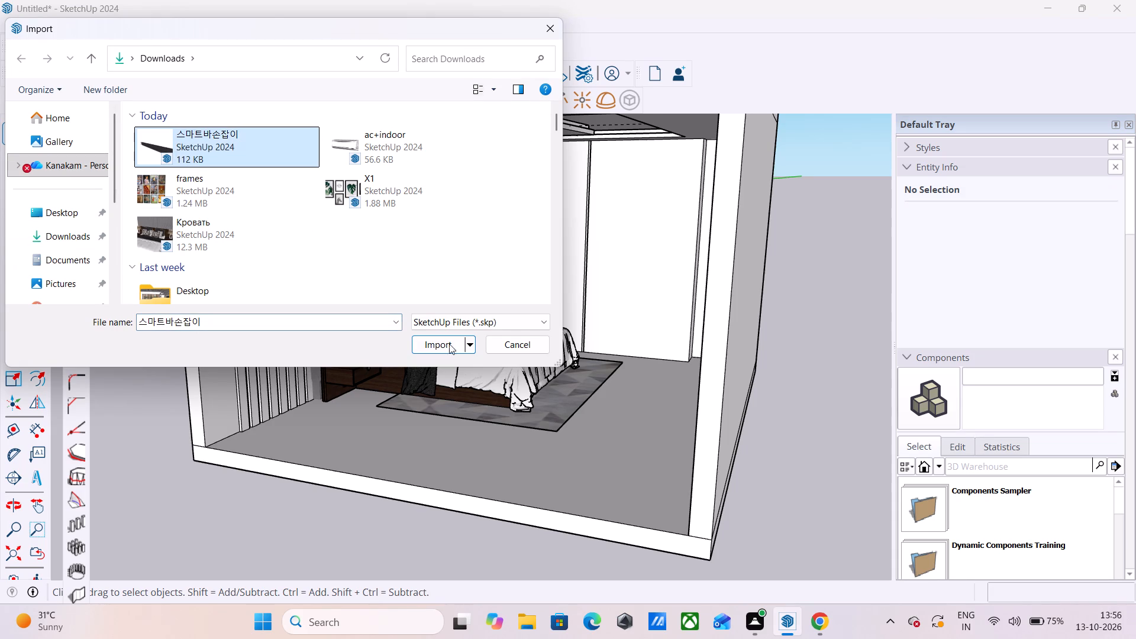
click(422, 346)
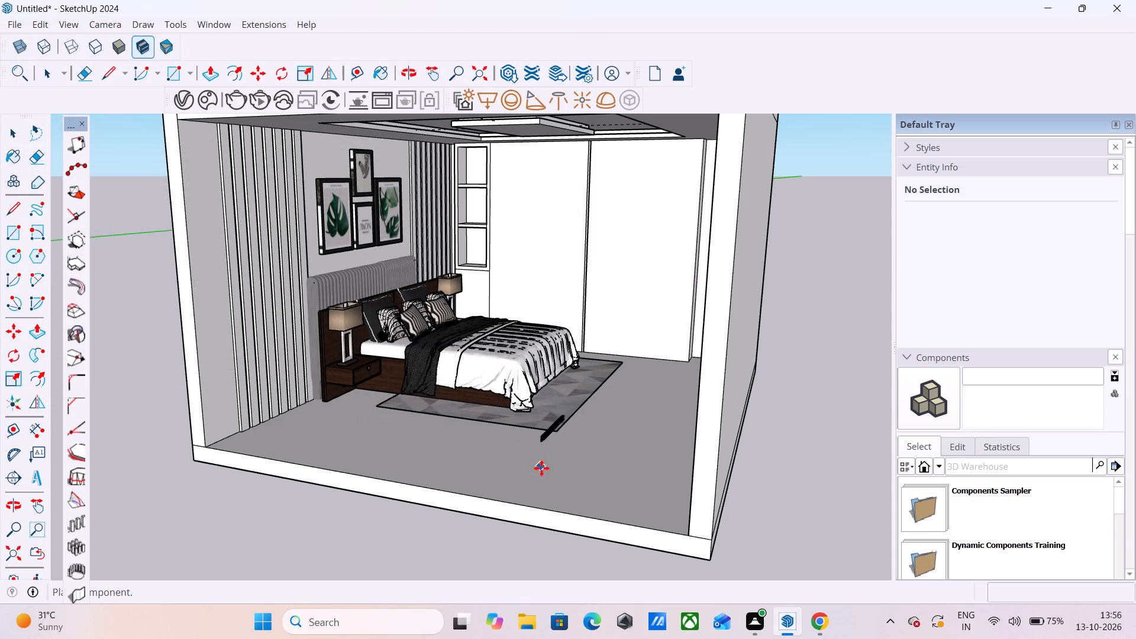
click(575, 528)
Move the imported bar handle about 1/4" from its placed position at the front of the room.
scroll(587, 464, up, 8)
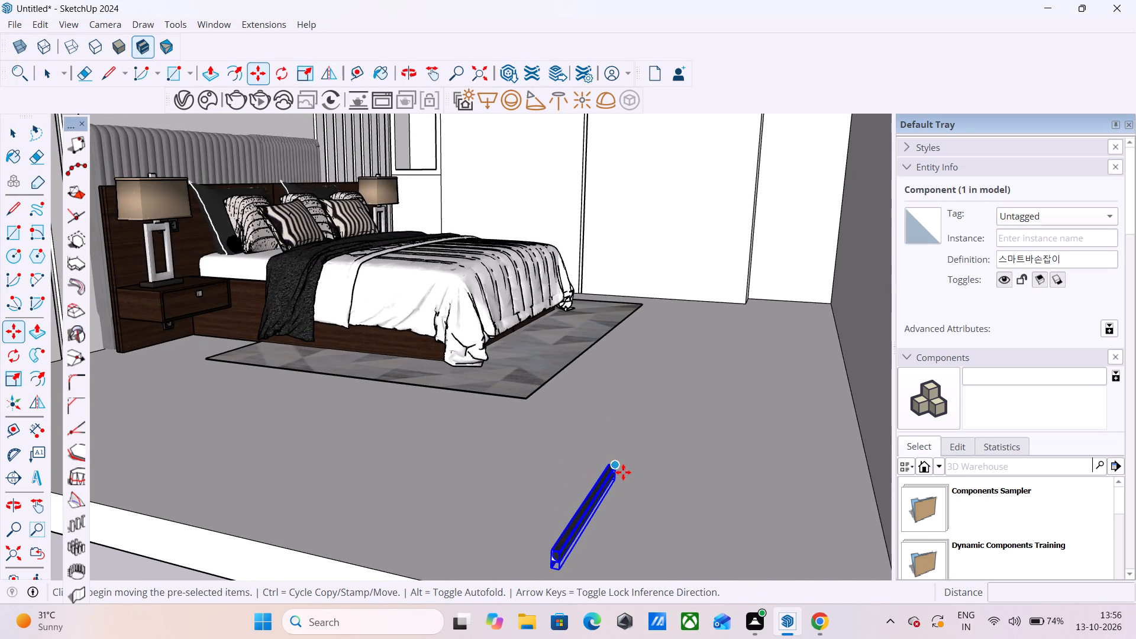
click(615, 483)
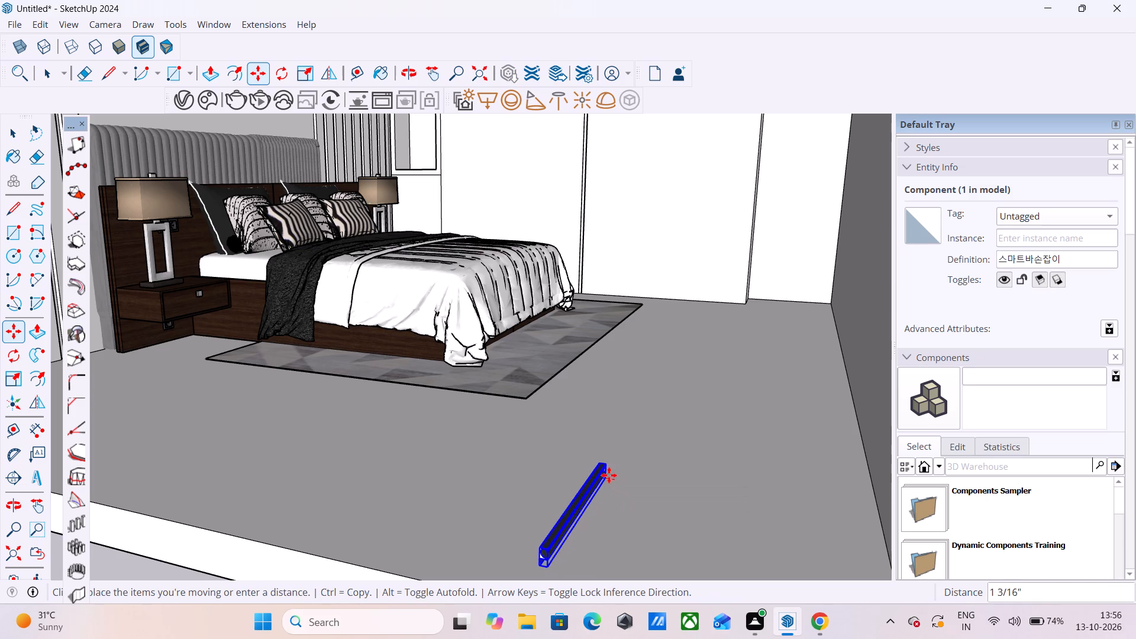
click(613, 477)
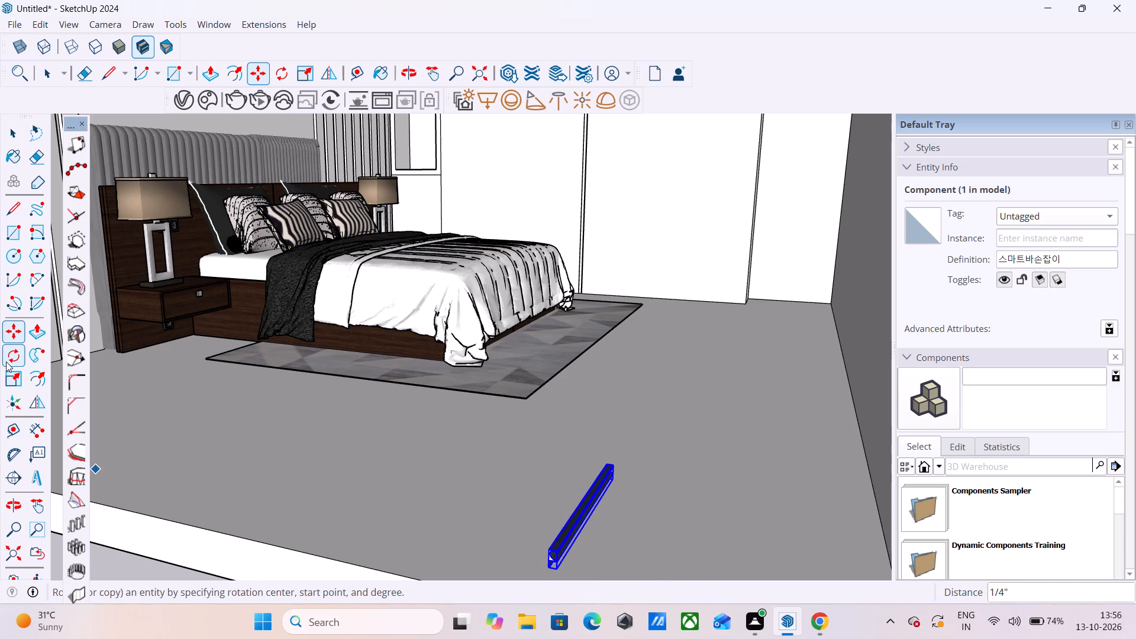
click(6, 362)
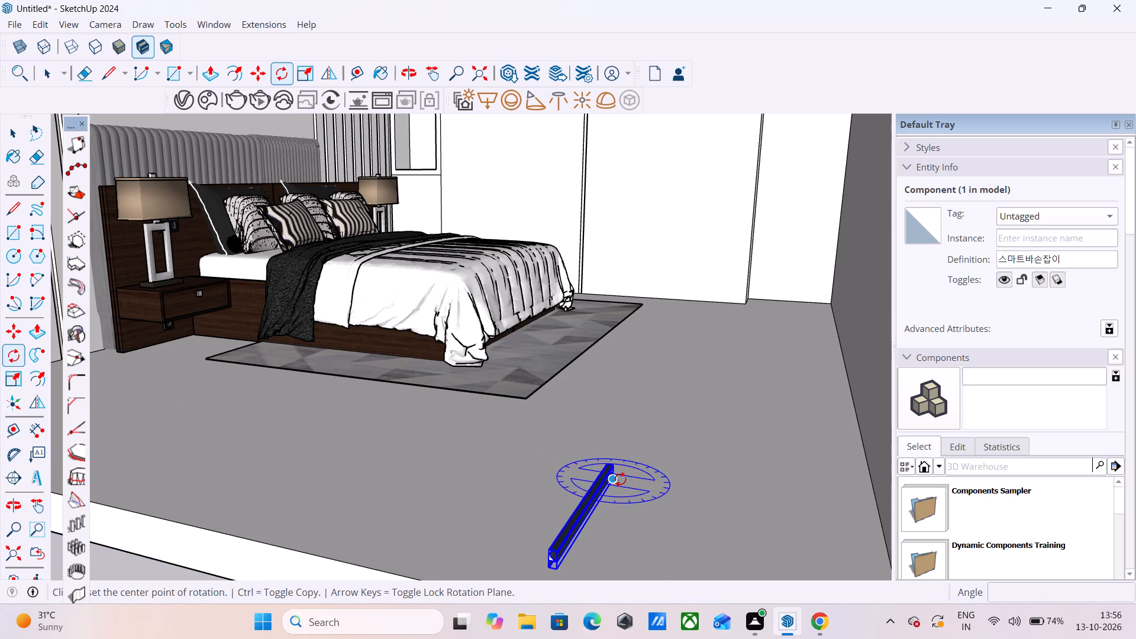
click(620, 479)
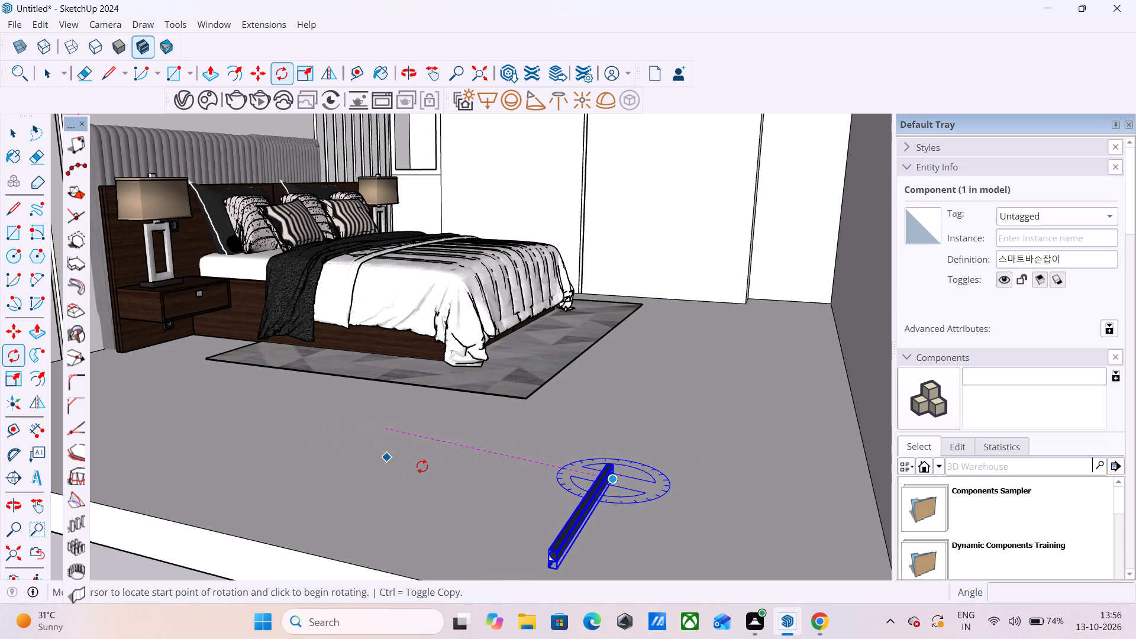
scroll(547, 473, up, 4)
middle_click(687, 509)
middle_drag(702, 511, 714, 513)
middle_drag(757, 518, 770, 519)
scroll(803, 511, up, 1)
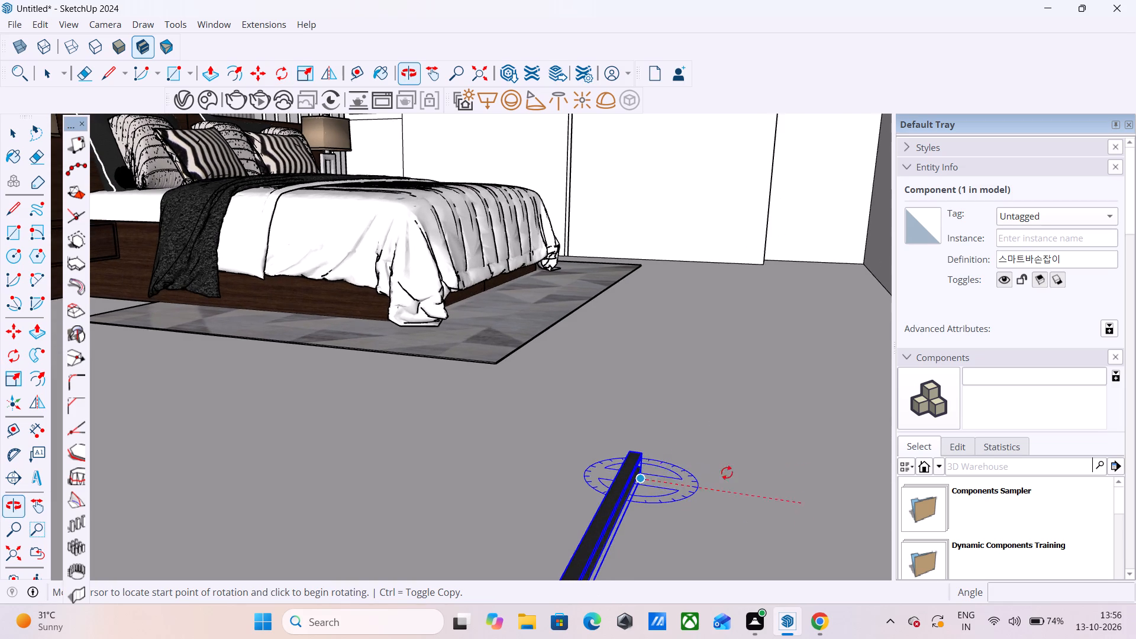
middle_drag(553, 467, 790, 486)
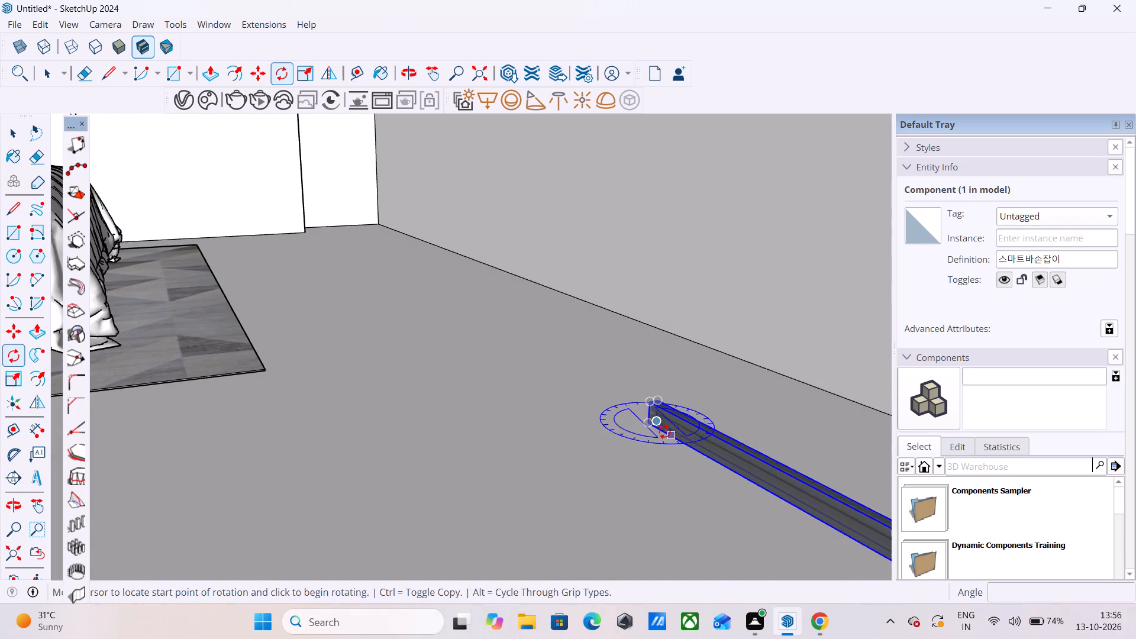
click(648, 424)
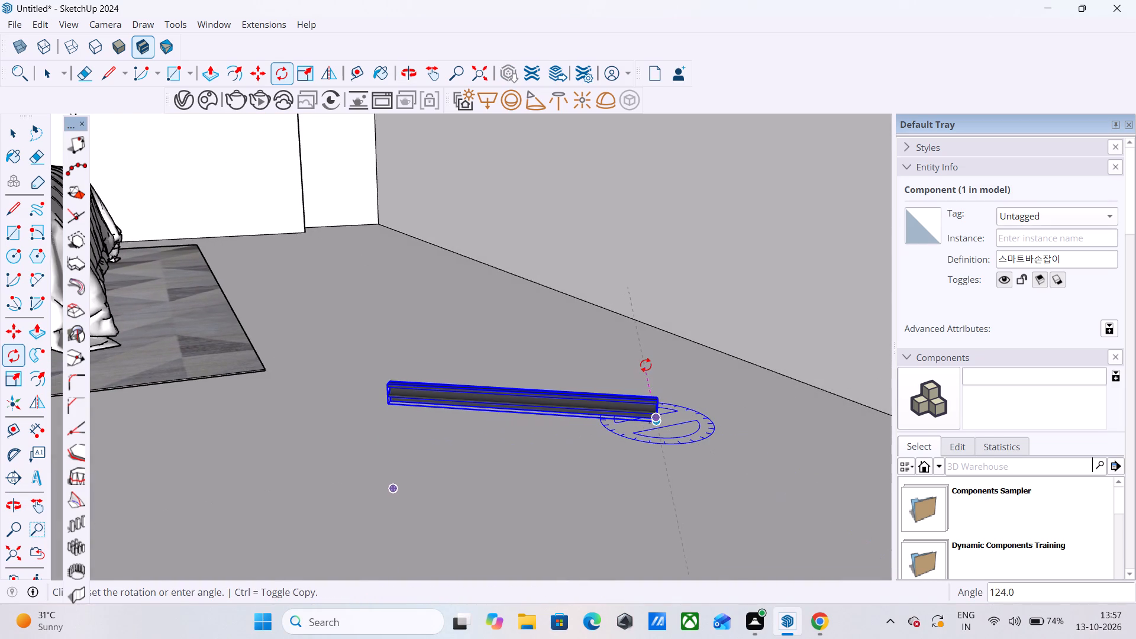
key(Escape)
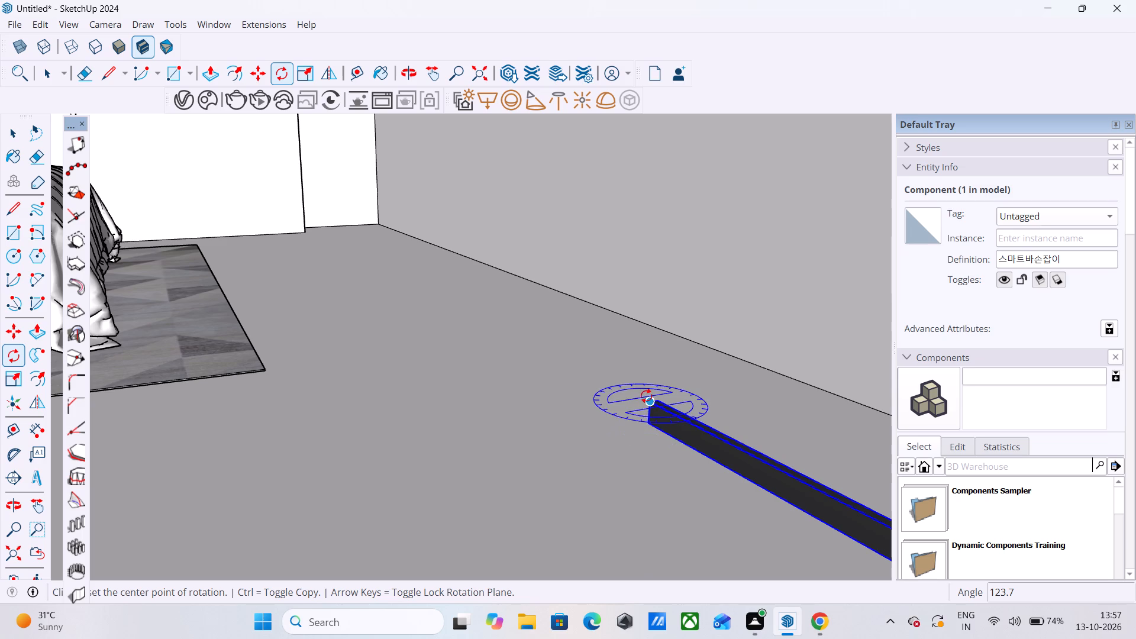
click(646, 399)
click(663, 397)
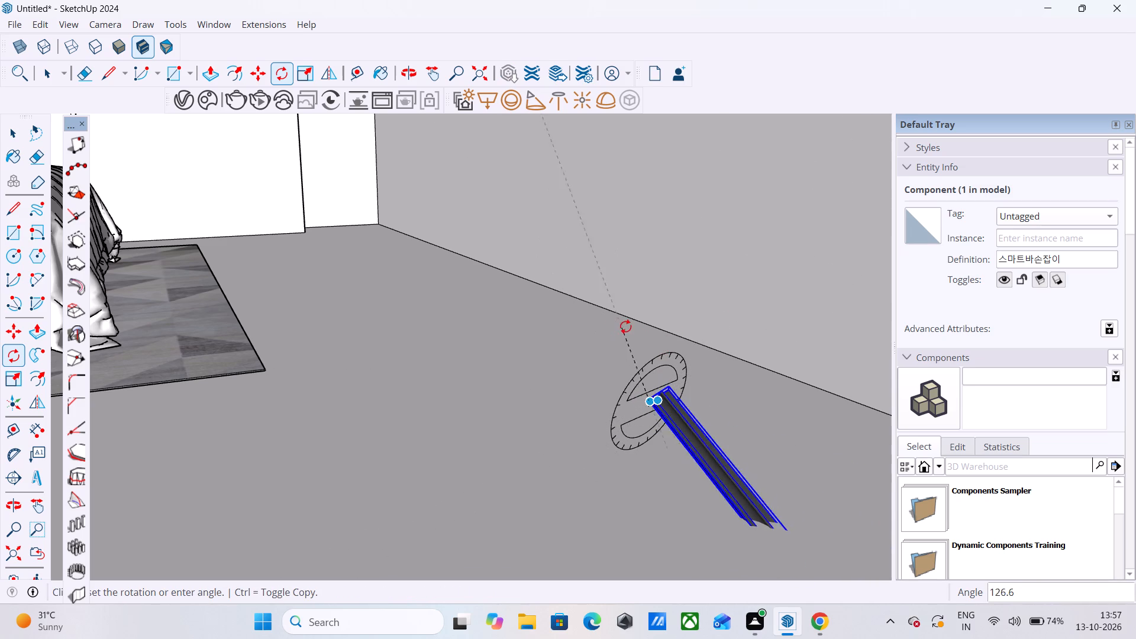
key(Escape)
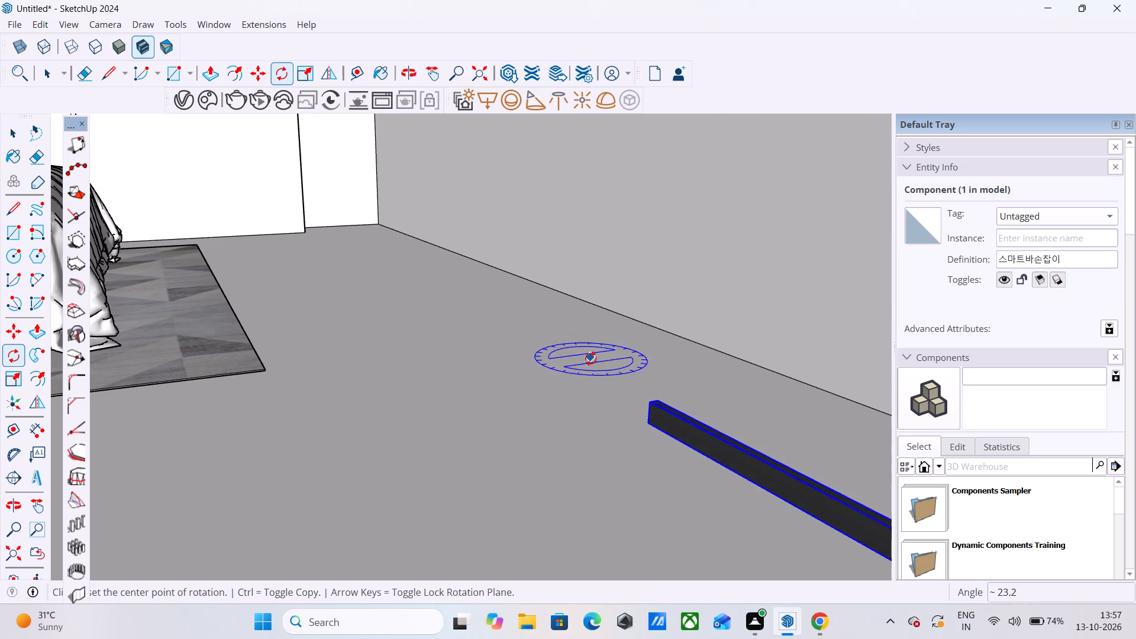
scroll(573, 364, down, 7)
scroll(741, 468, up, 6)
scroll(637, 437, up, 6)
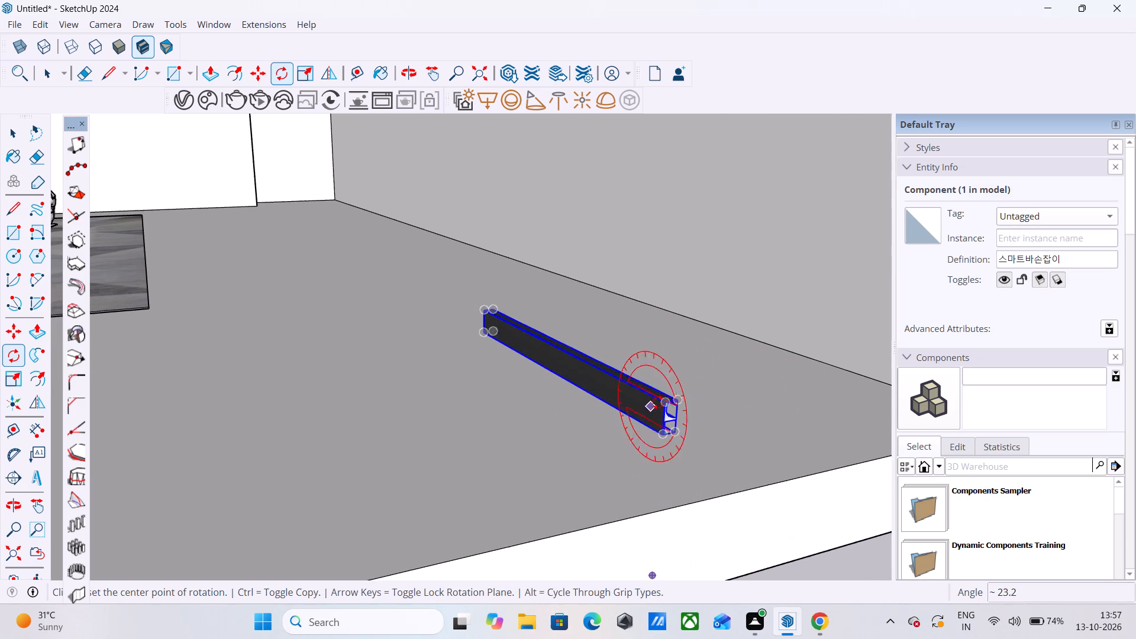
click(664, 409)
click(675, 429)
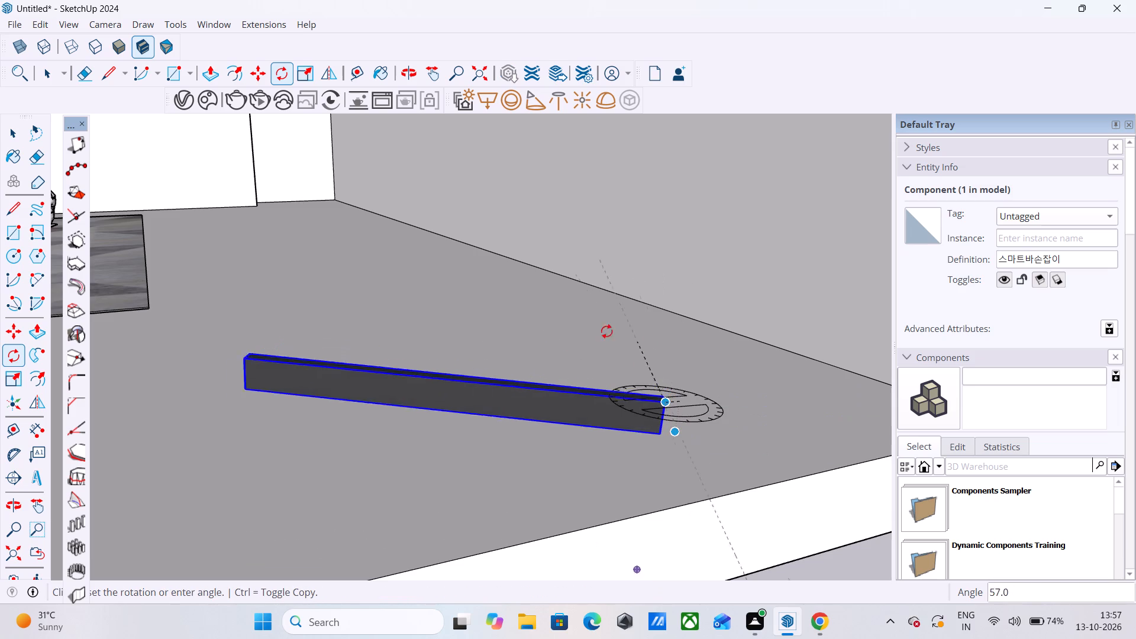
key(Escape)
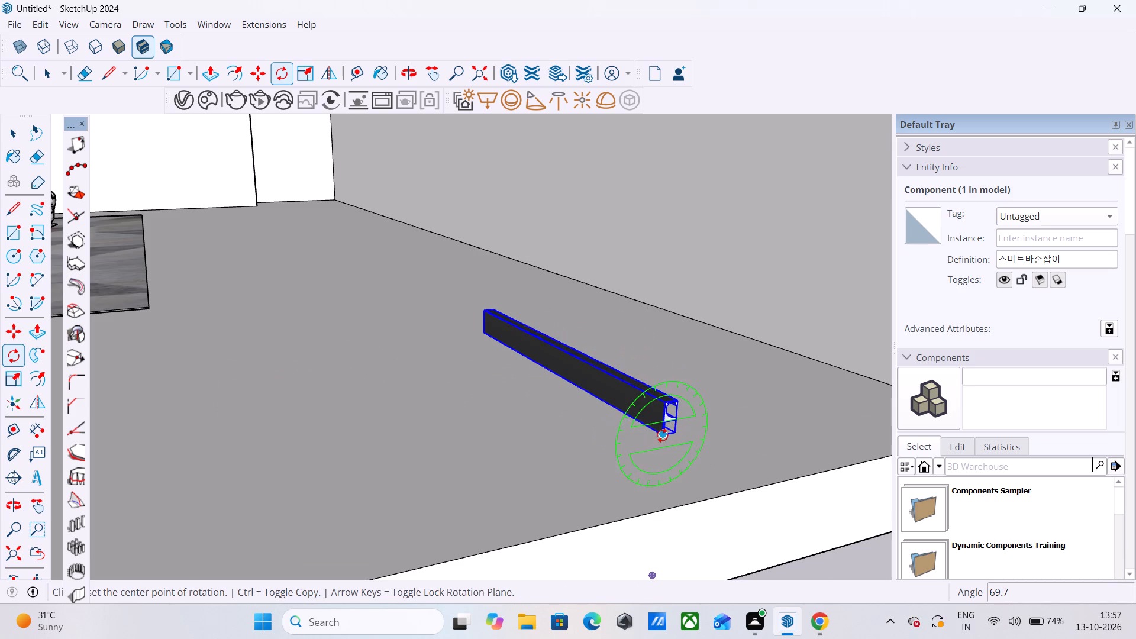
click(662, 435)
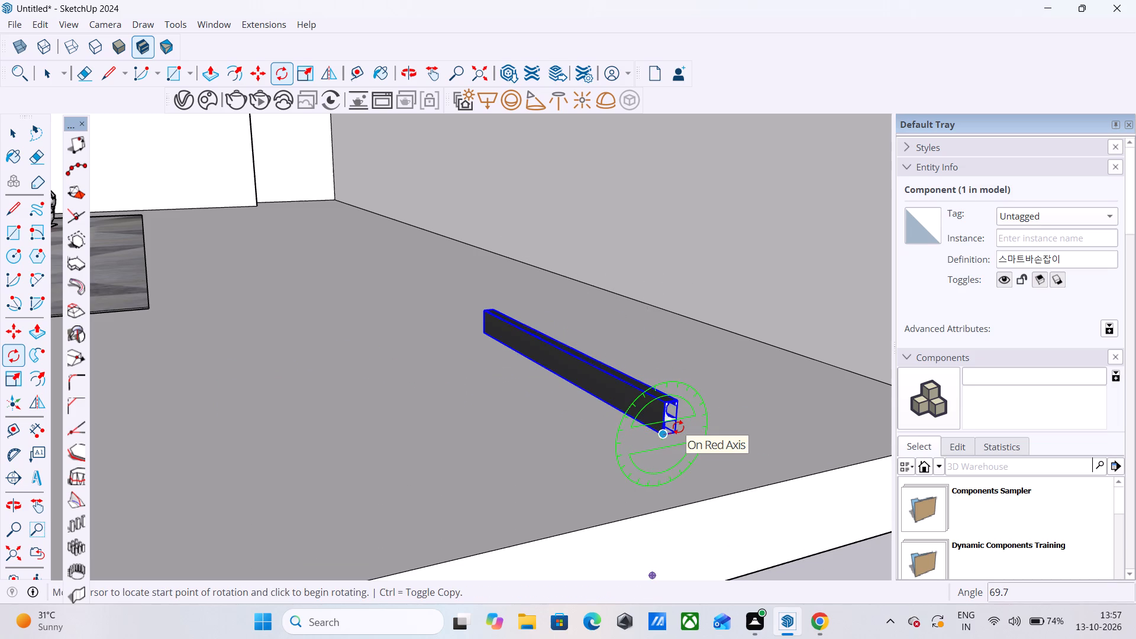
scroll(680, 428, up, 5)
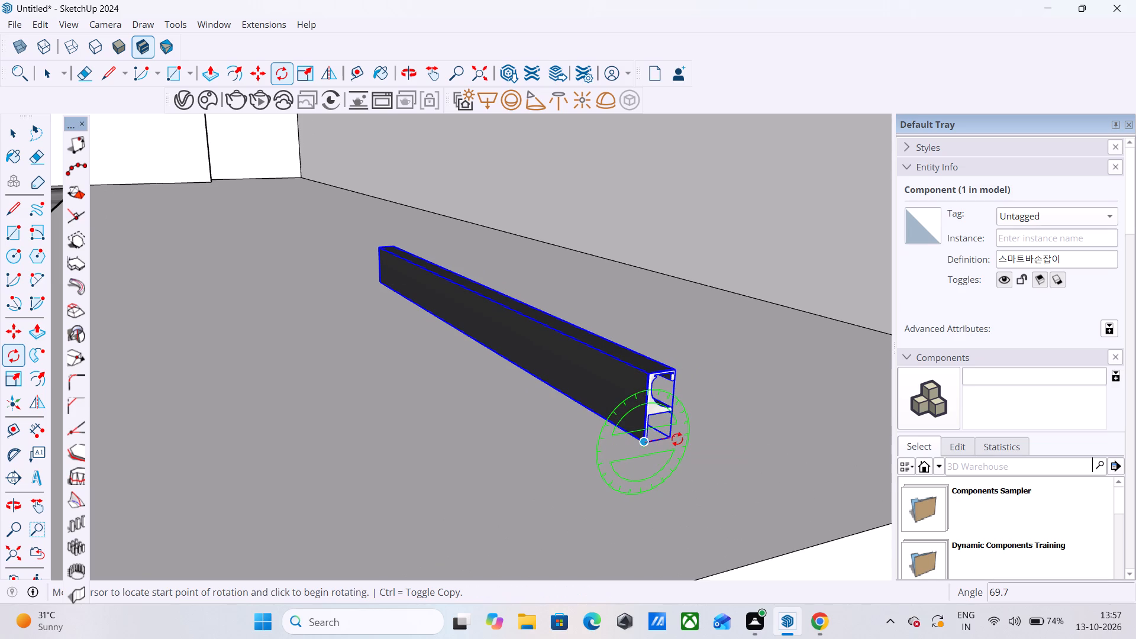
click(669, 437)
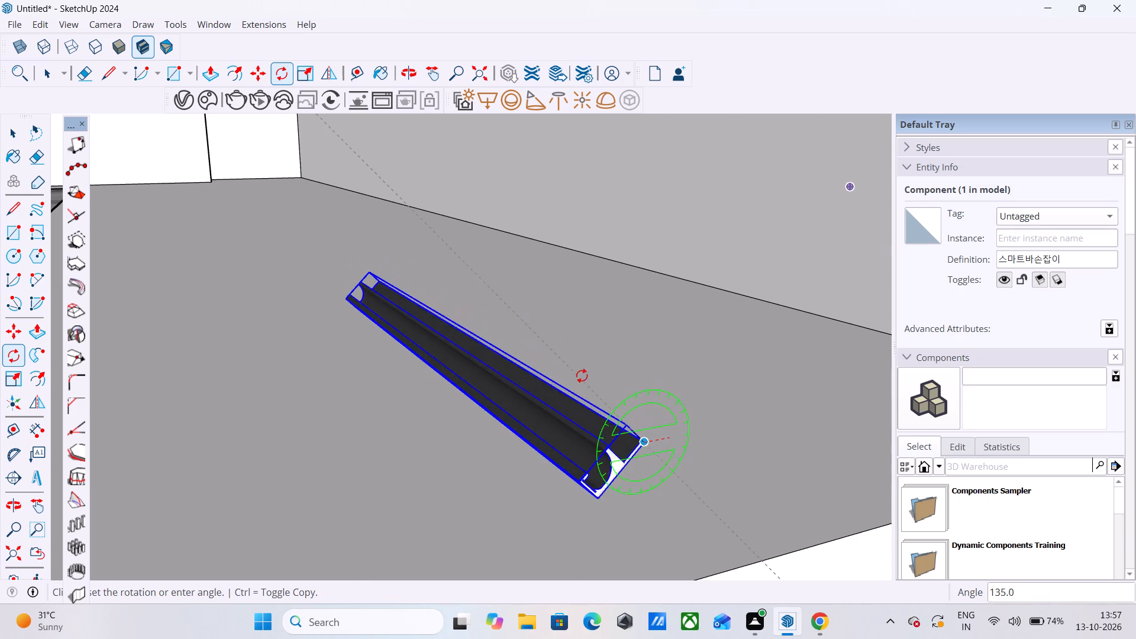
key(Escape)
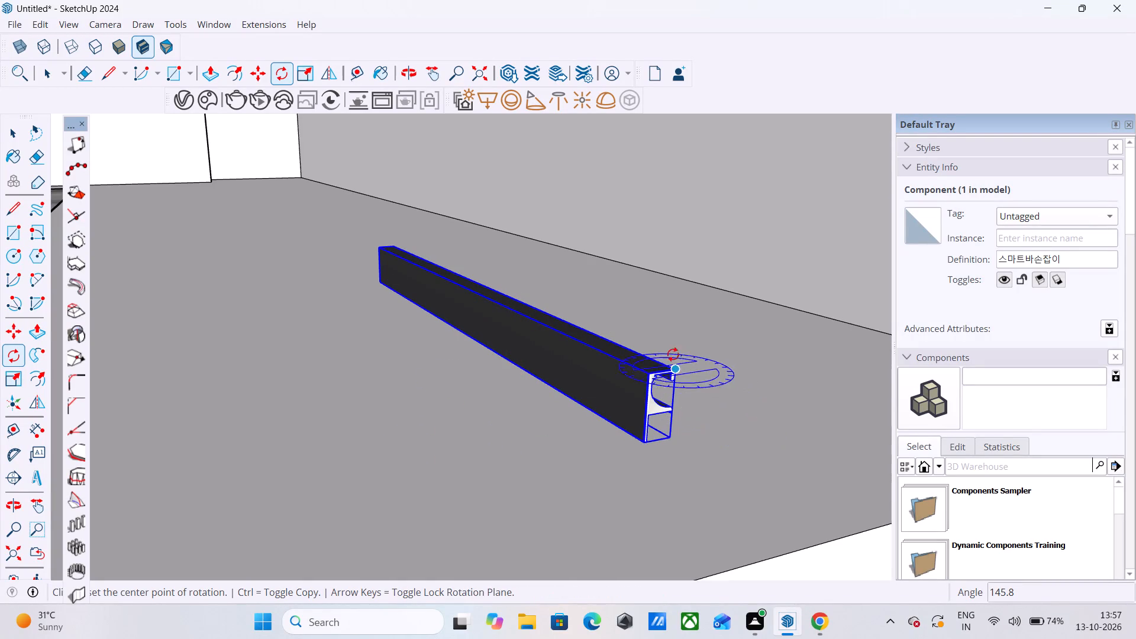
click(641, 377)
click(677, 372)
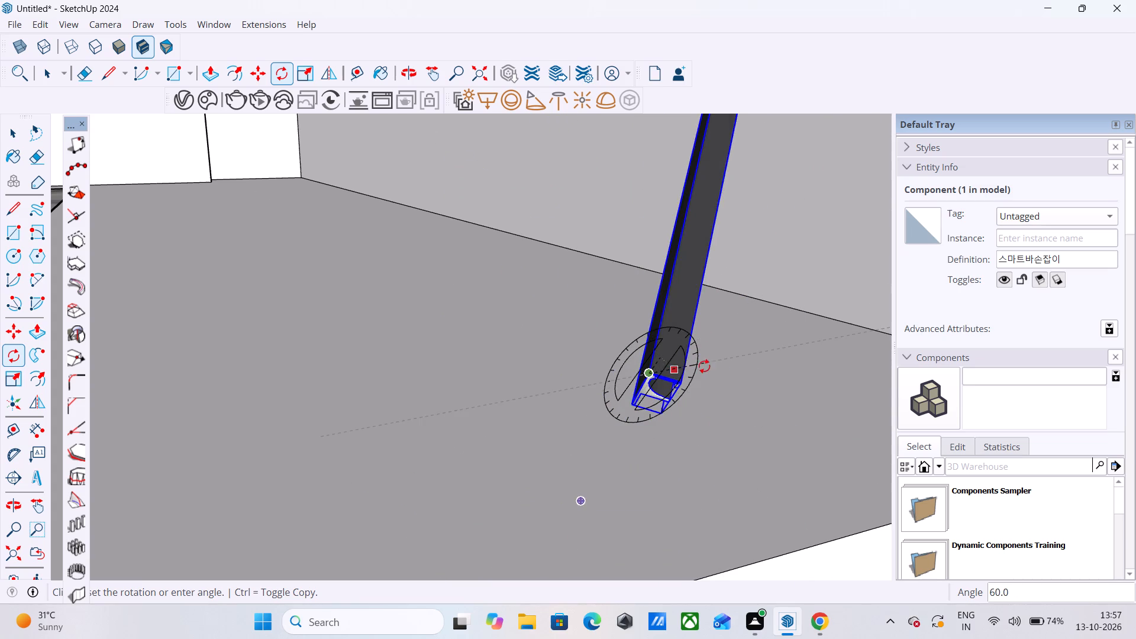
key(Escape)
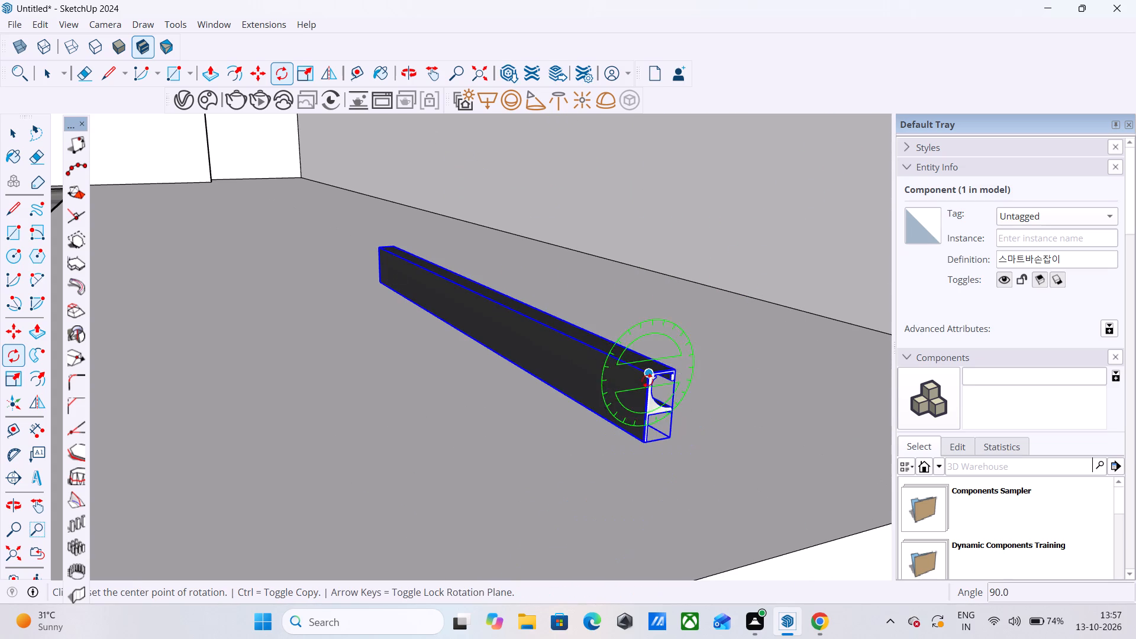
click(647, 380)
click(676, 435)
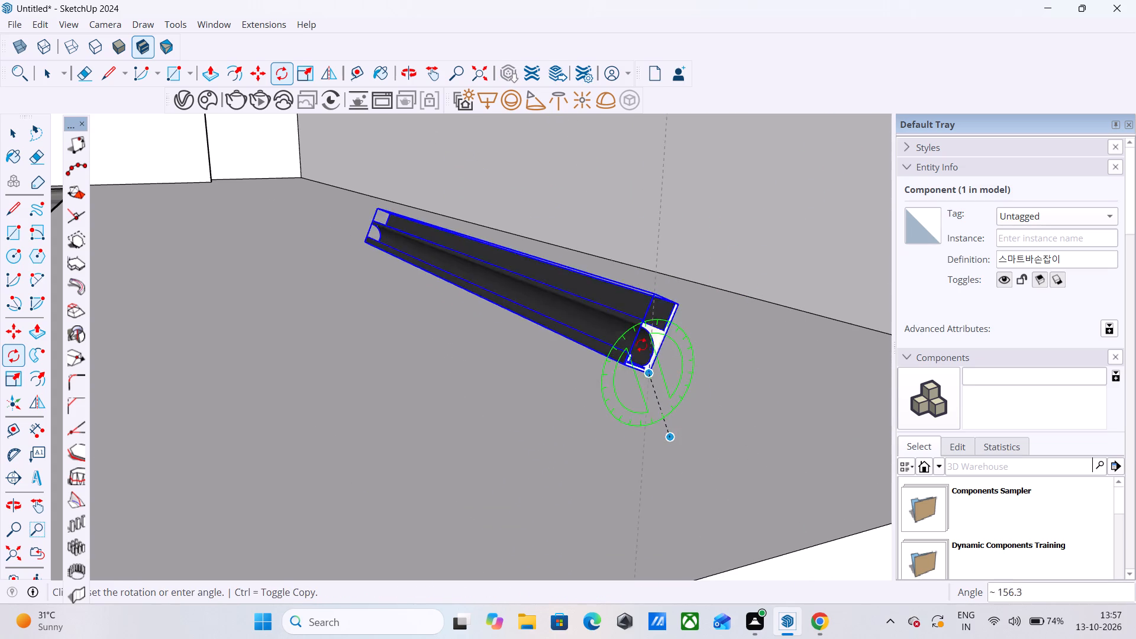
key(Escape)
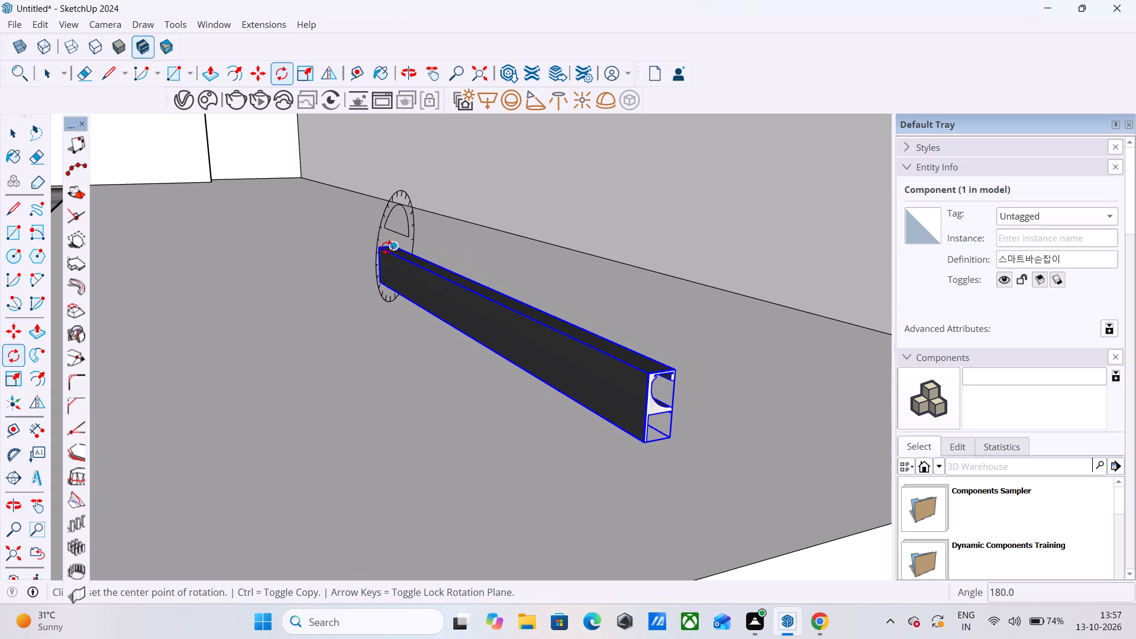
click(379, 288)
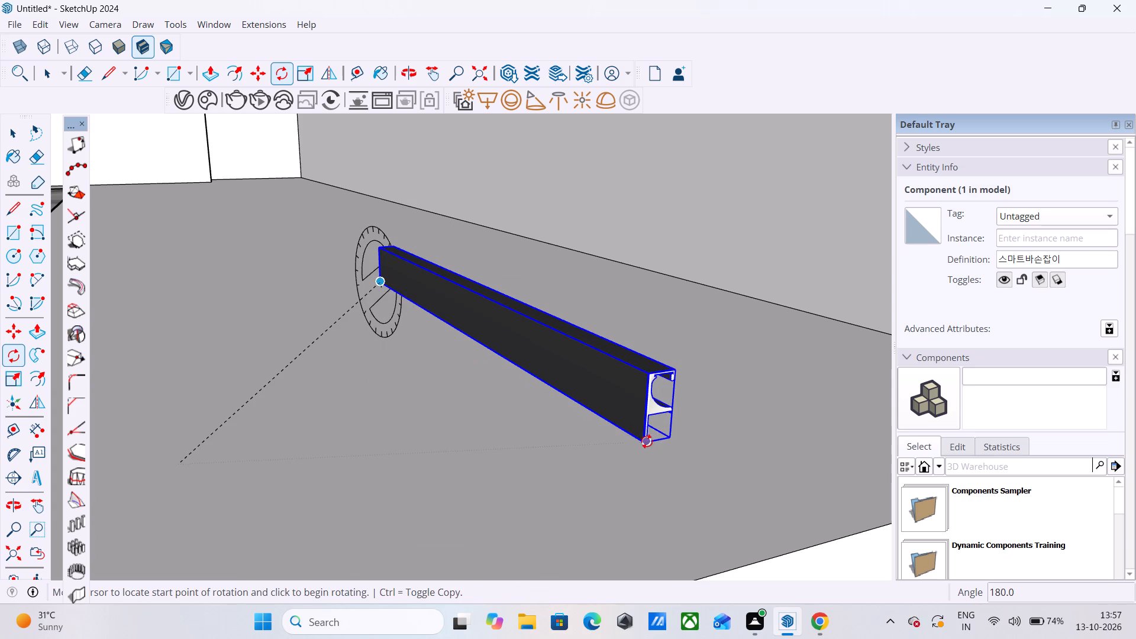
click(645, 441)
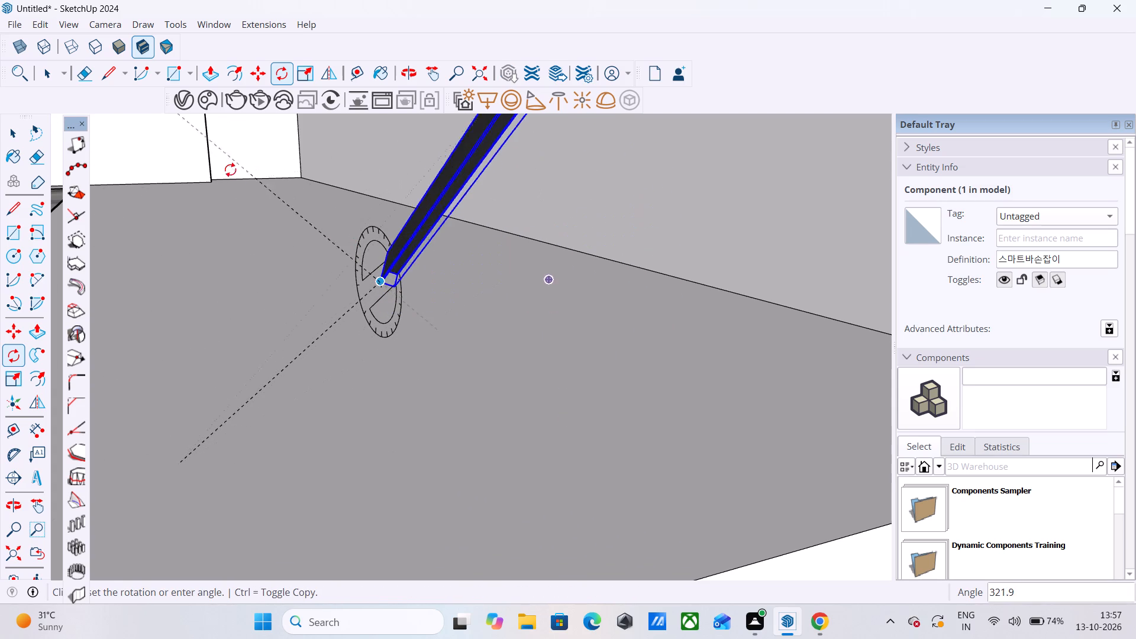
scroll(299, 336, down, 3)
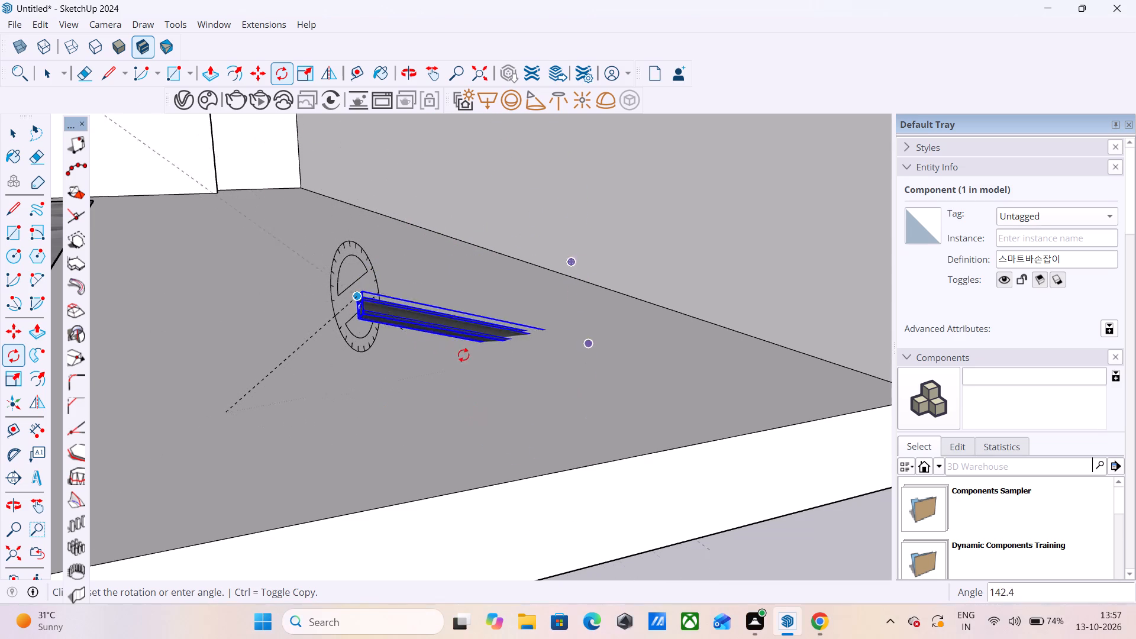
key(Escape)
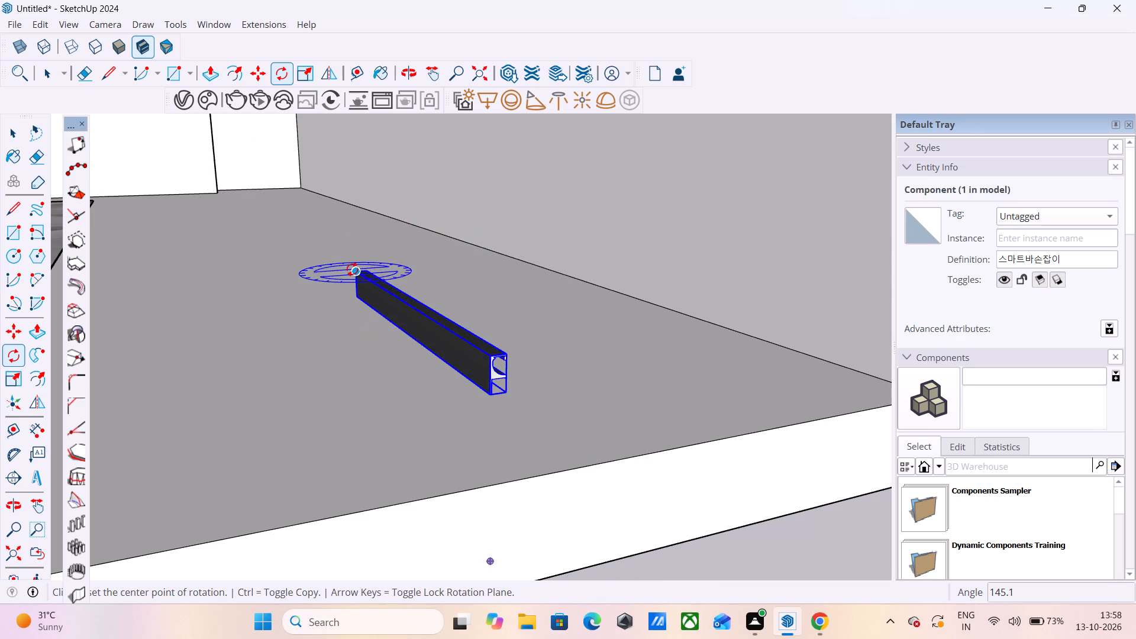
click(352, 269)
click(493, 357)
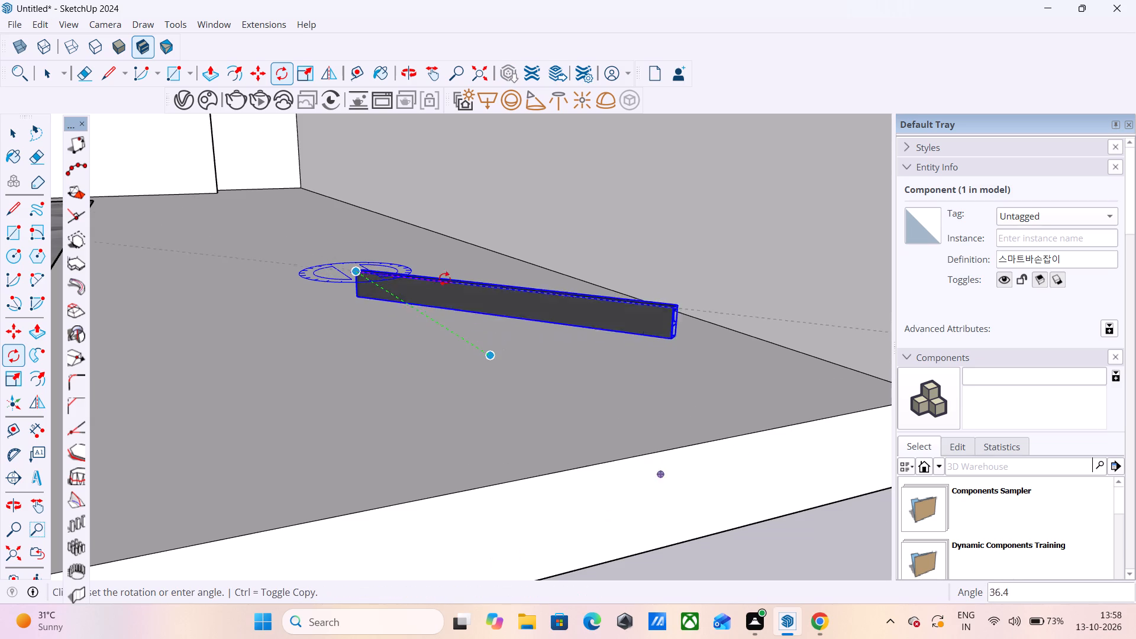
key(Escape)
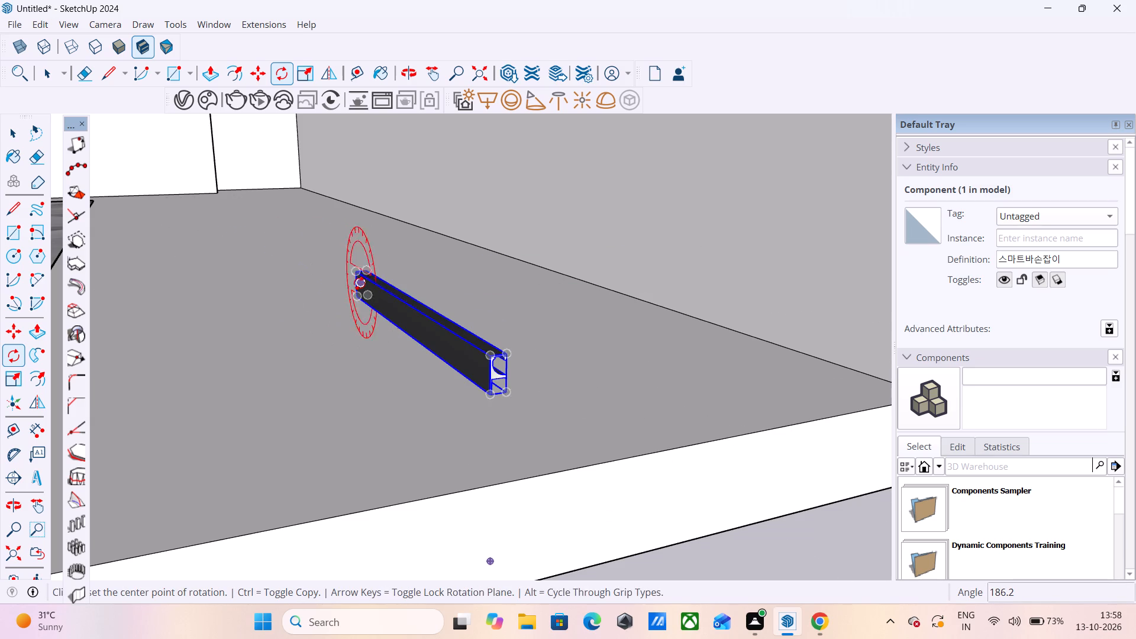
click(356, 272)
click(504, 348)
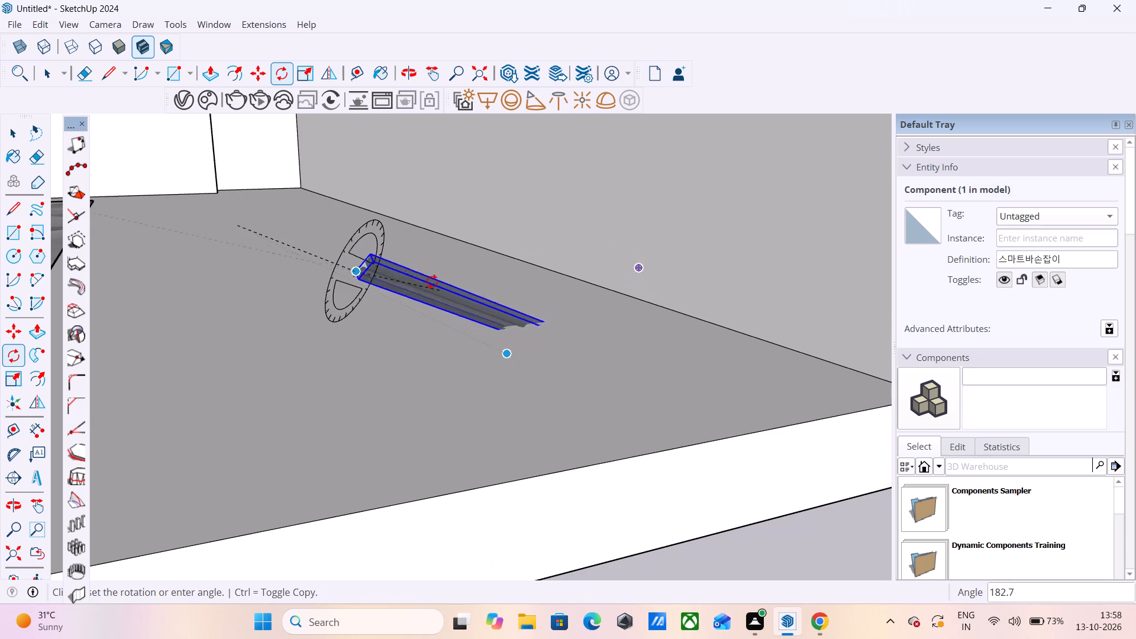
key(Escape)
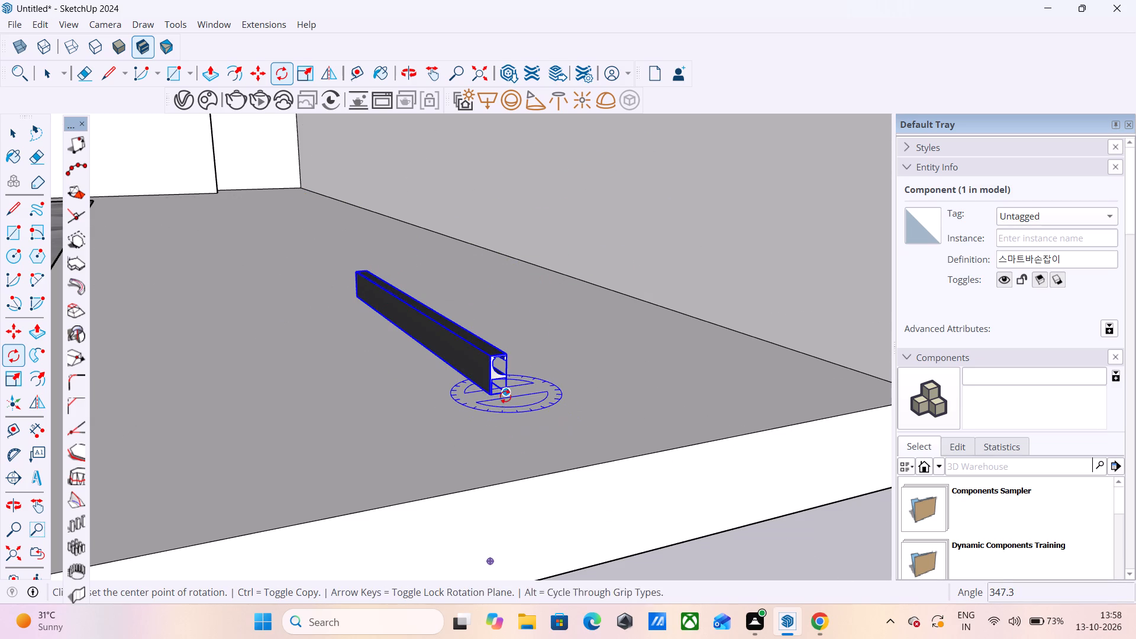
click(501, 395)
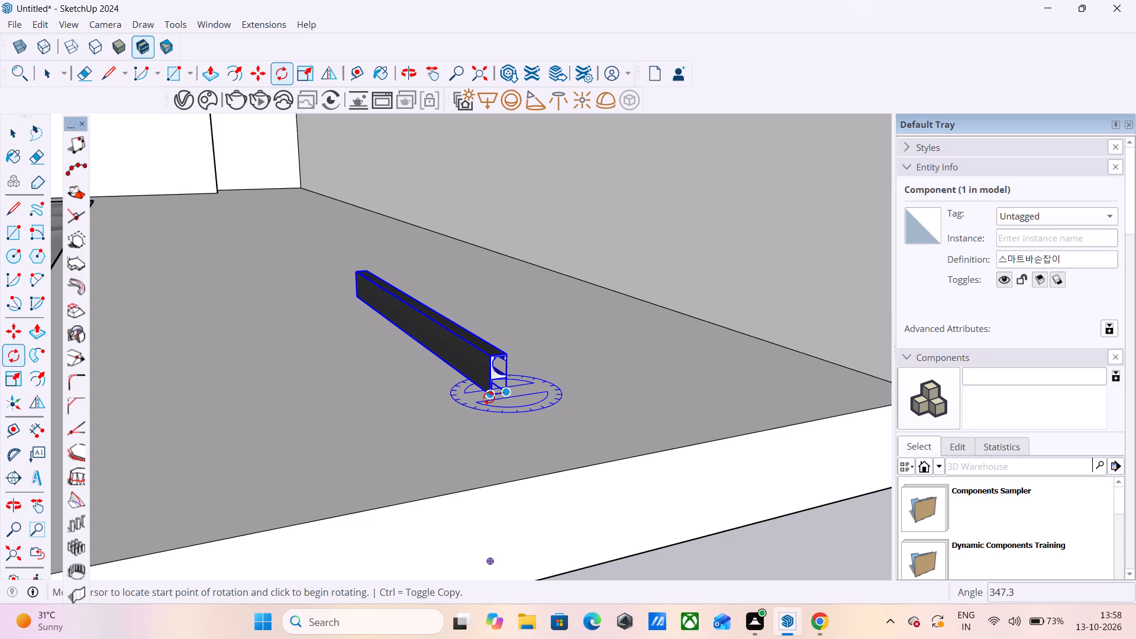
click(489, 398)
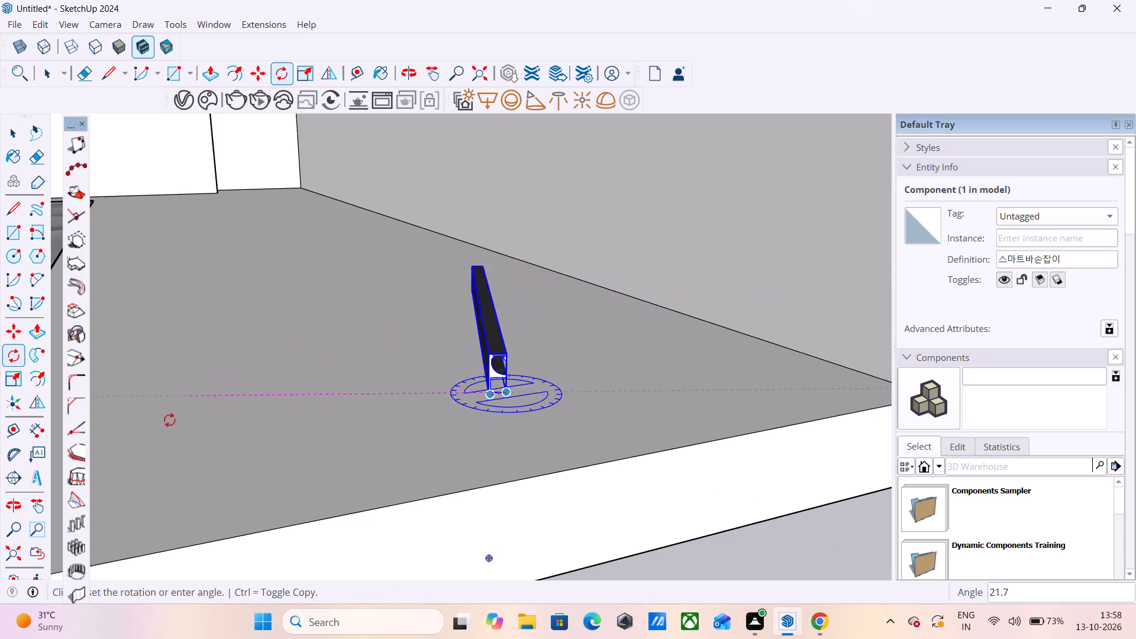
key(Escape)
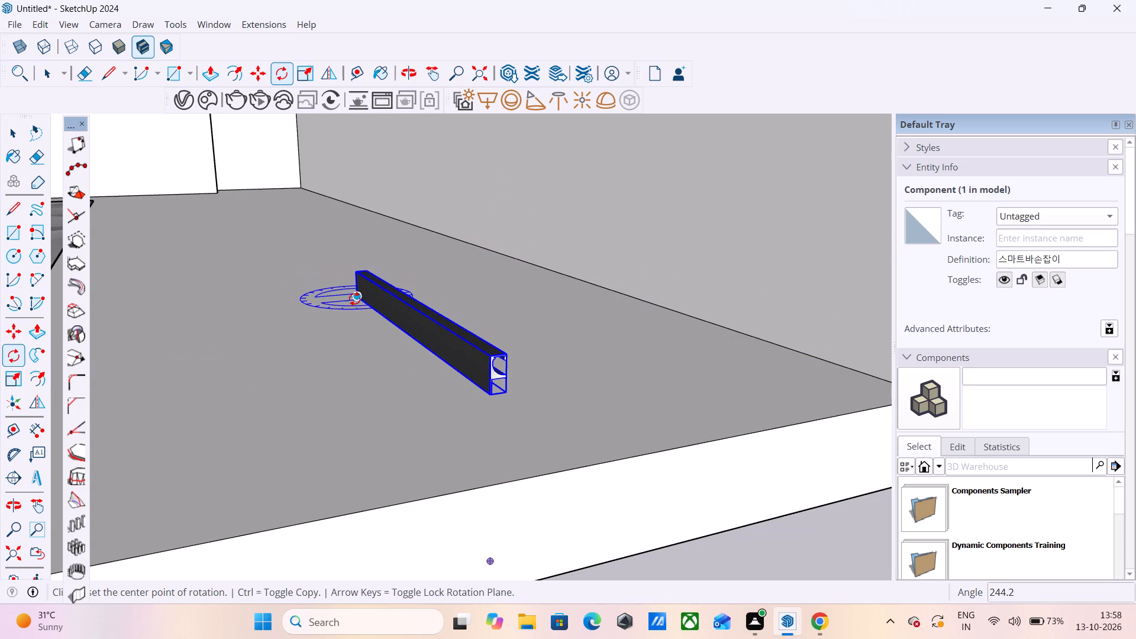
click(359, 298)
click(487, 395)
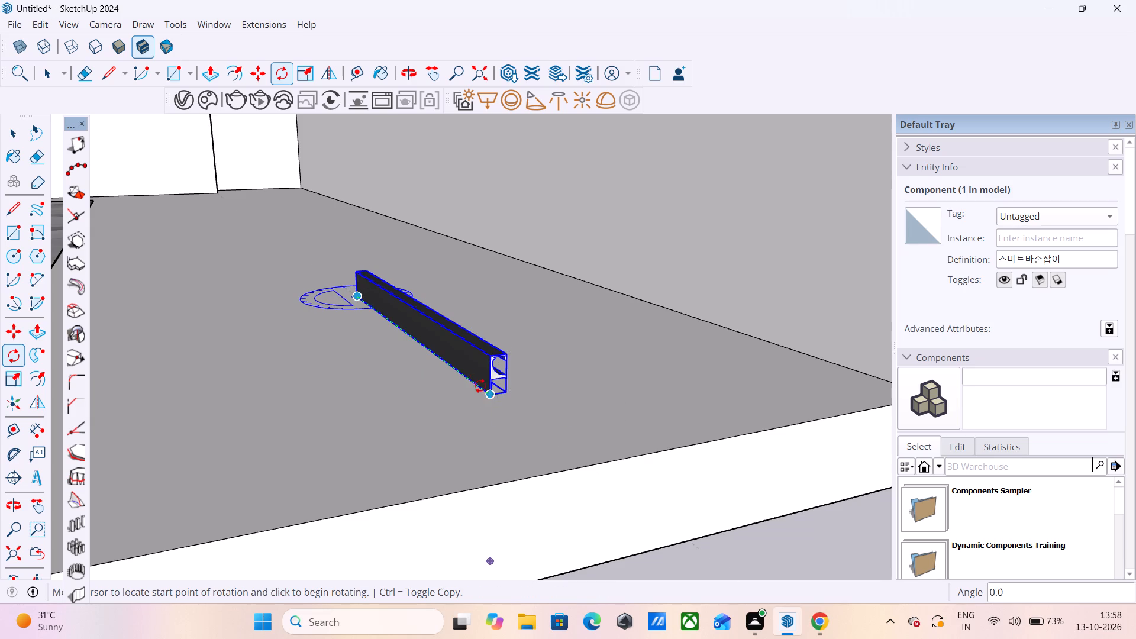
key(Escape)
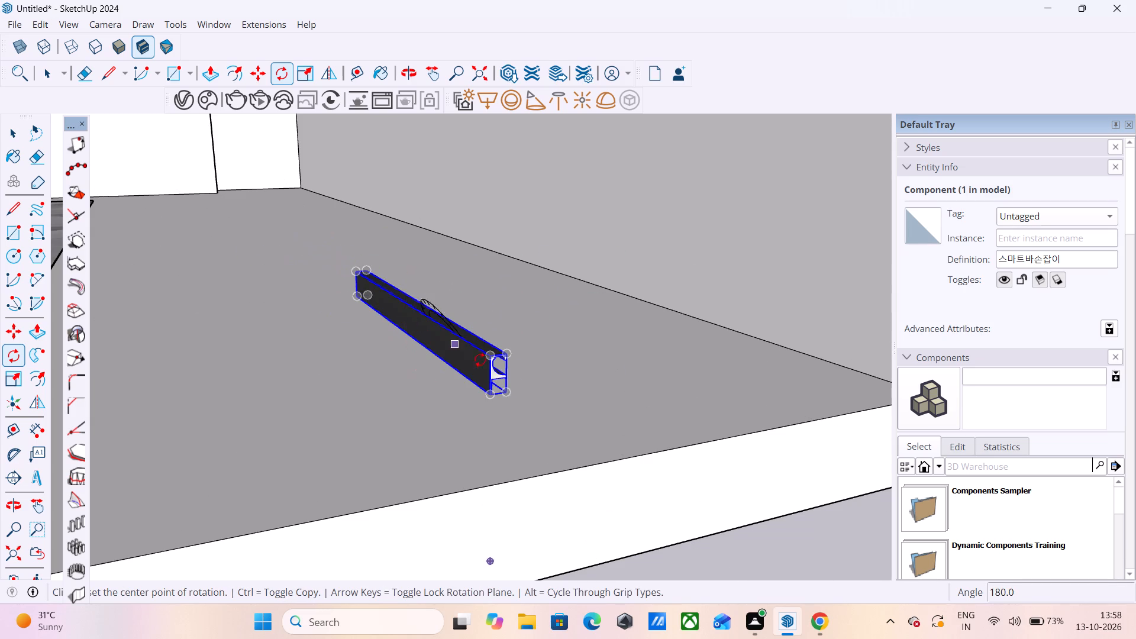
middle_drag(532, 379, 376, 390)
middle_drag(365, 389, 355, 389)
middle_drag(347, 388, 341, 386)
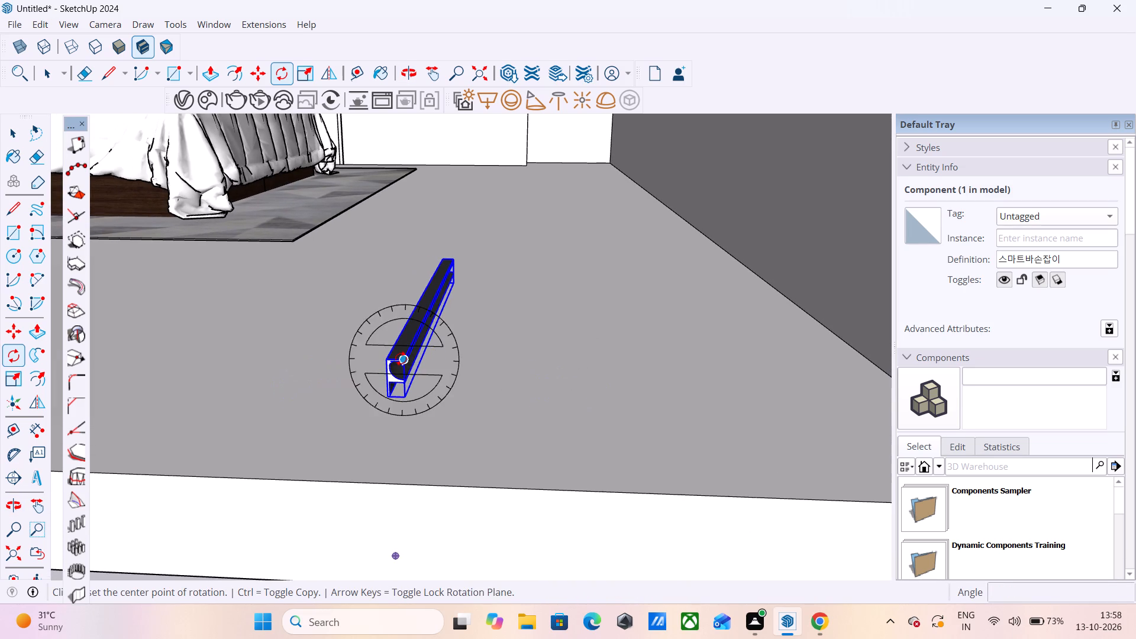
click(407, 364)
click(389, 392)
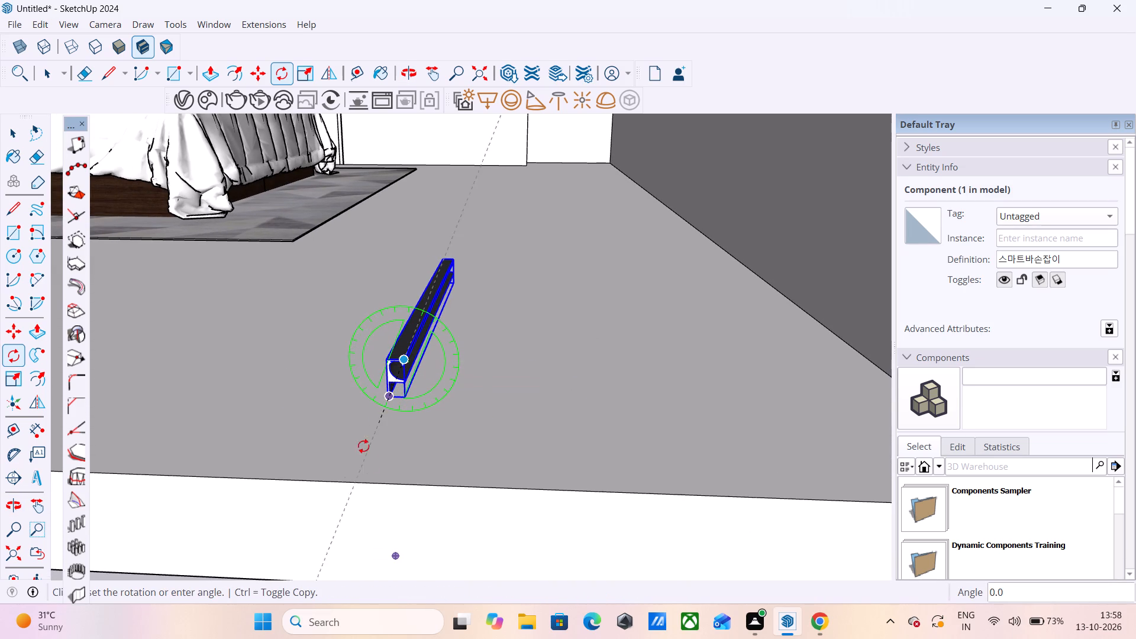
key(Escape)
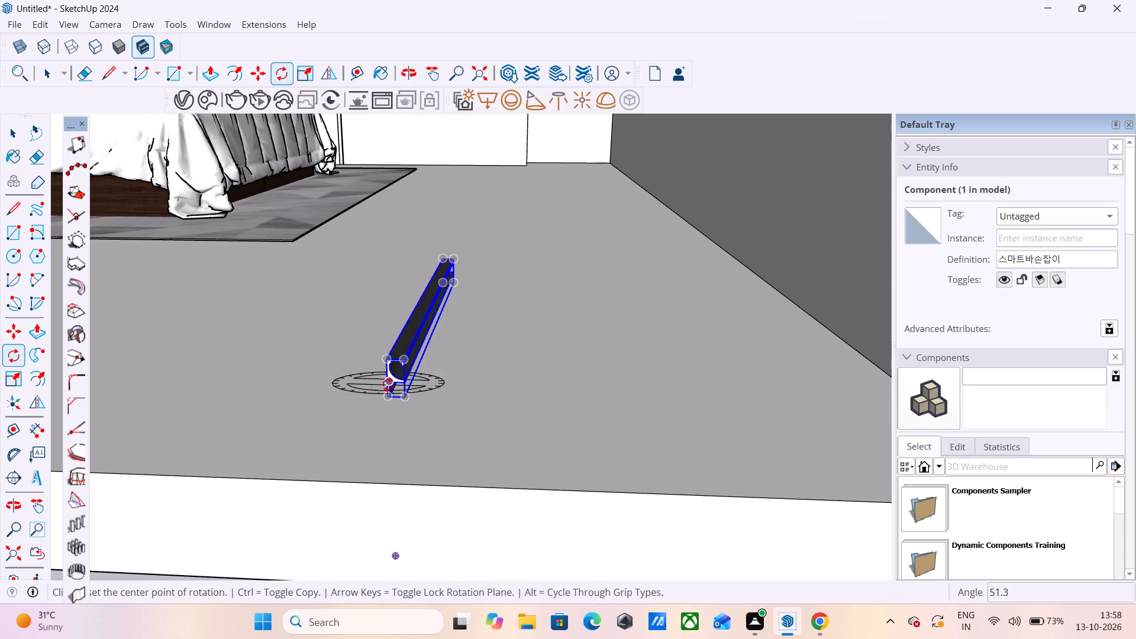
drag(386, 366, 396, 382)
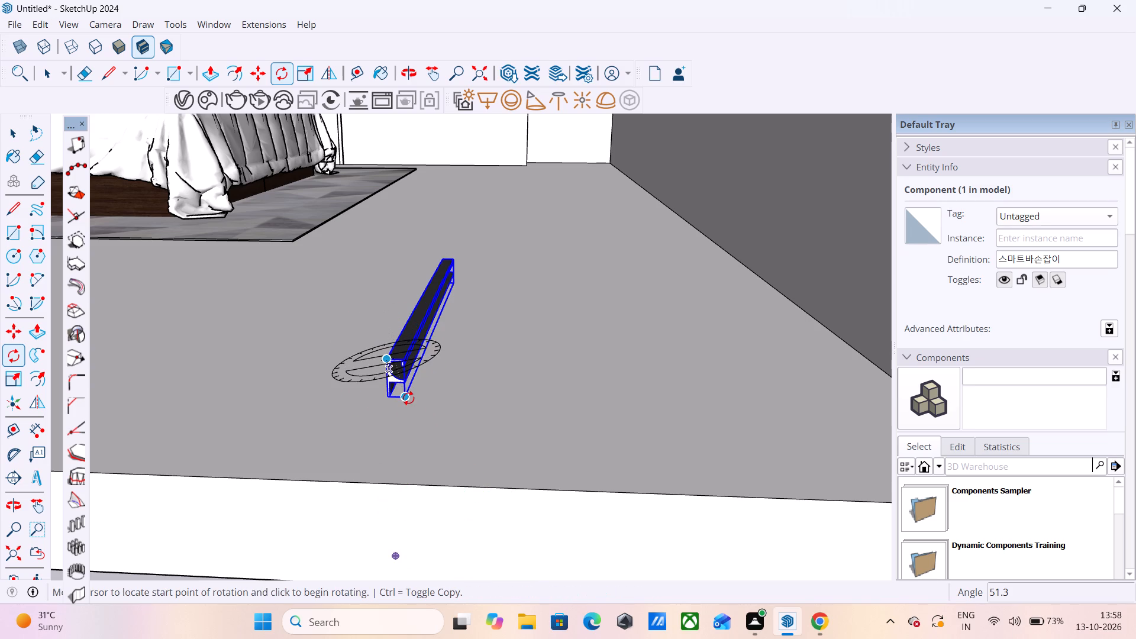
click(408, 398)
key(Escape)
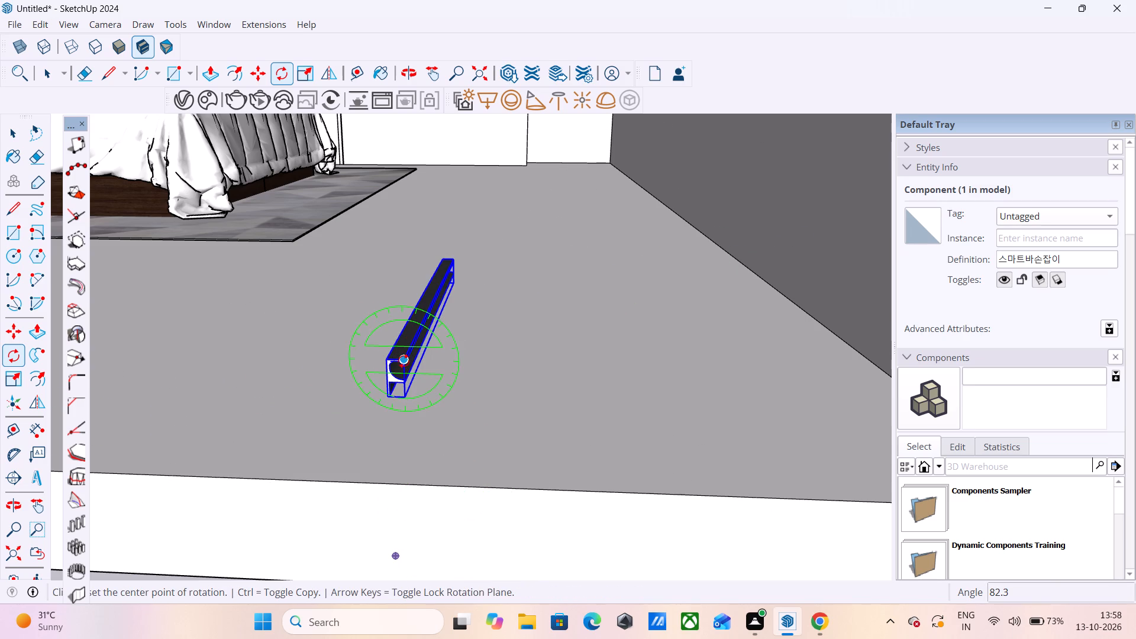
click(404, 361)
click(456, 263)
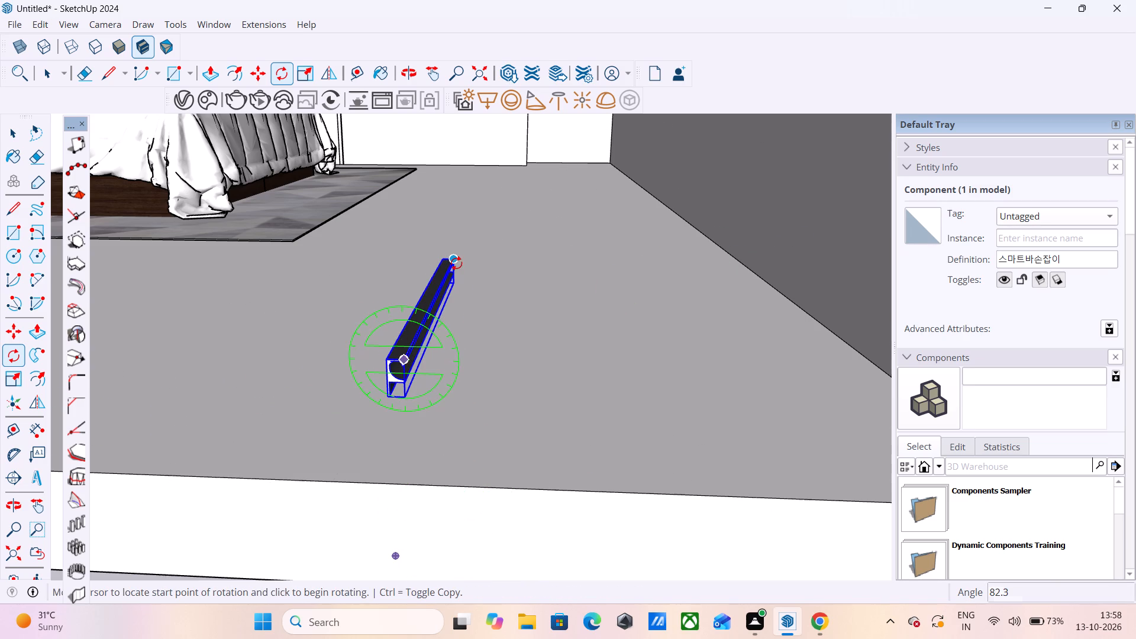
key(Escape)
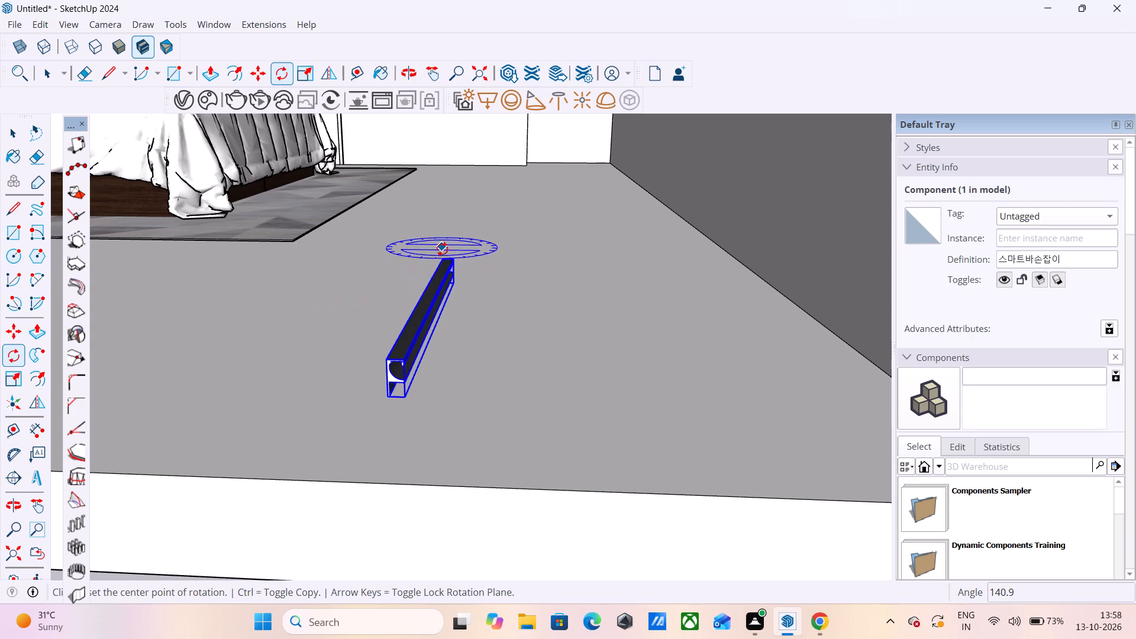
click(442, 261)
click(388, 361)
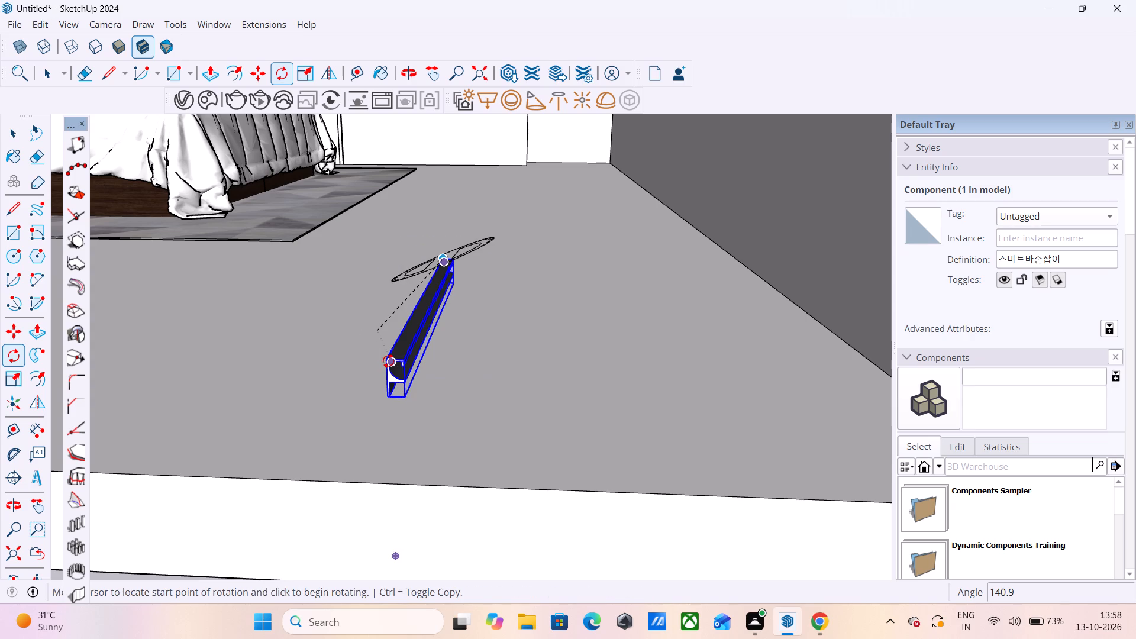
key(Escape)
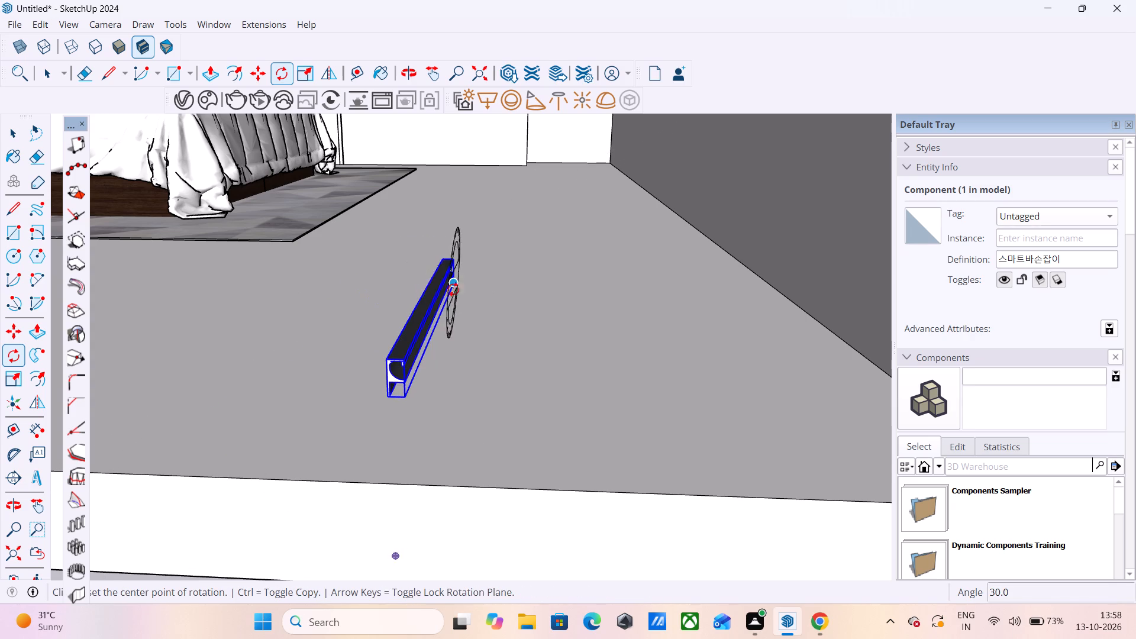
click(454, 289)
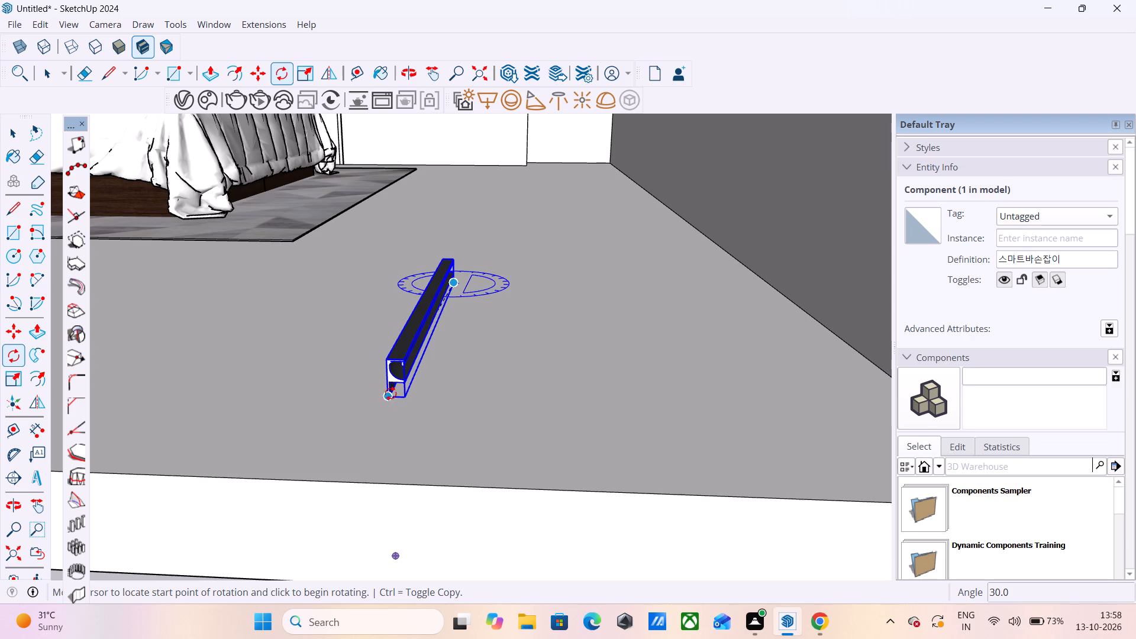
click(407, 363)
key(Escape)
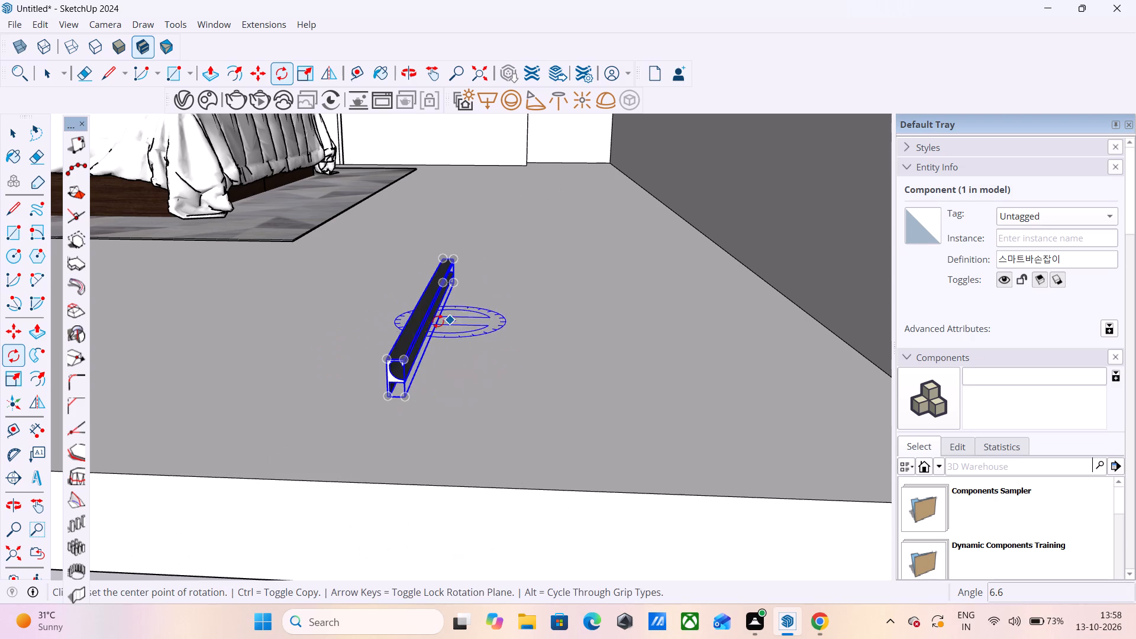
Rotate the bar handle 90 degrees about its lower front corner so it stands upright along the blue axis.
click(408, 395)
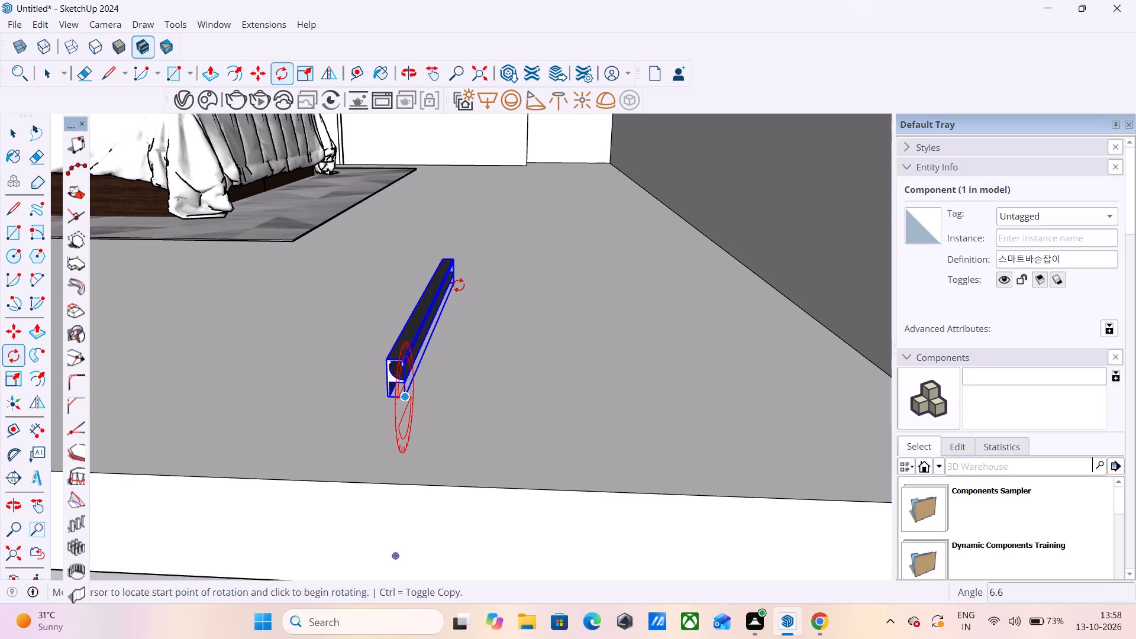
click(453, 262)
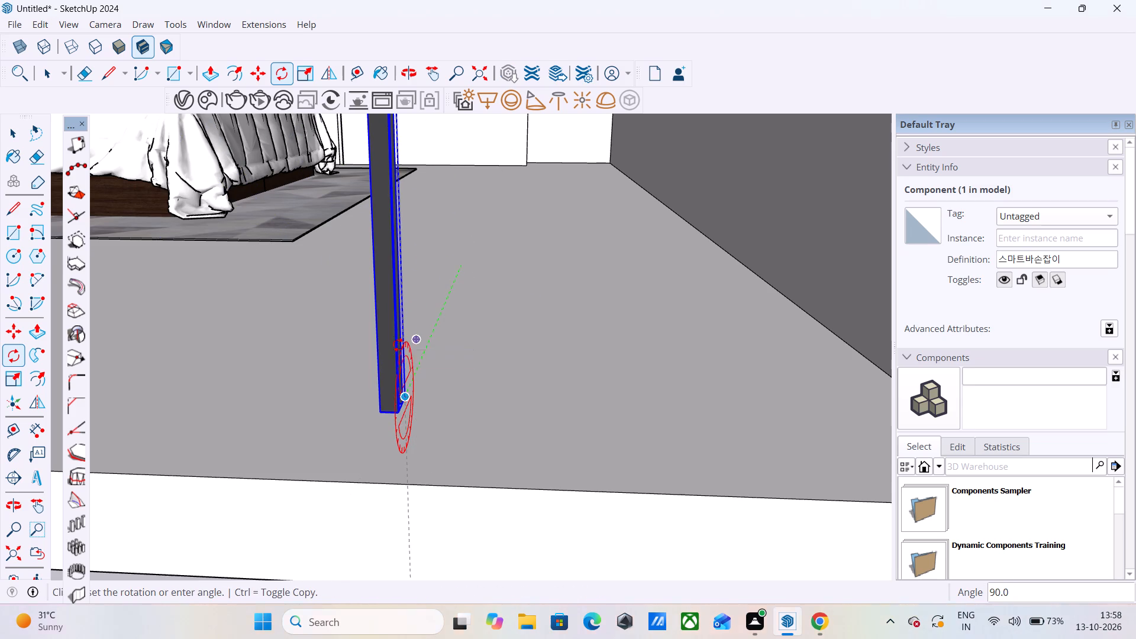
scroll(397, 347, down, 11)
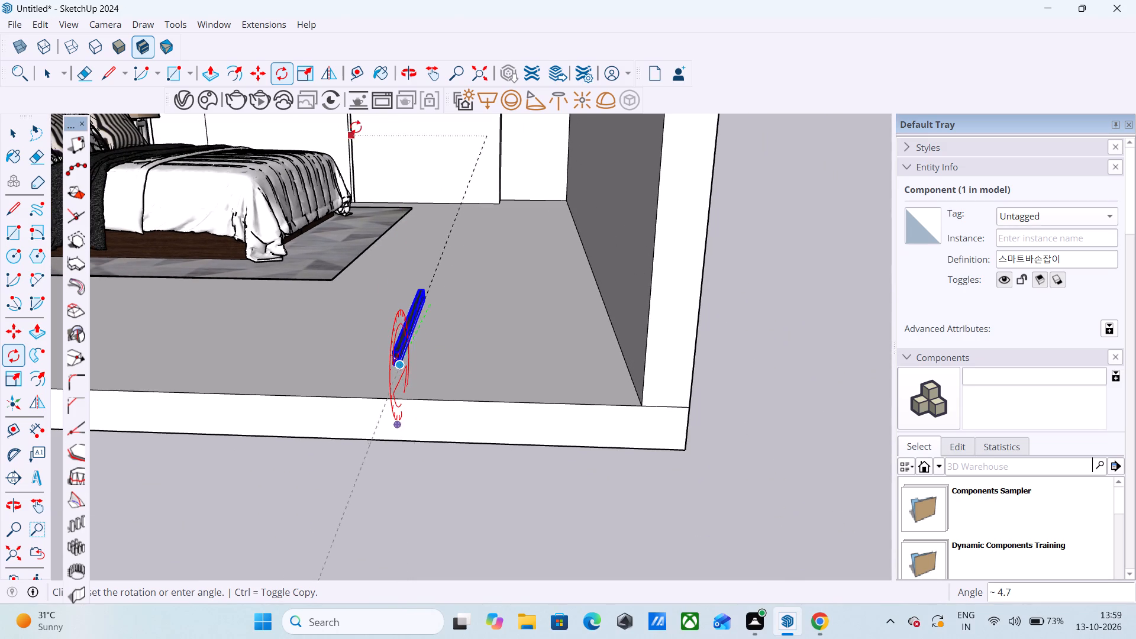
click(392, 135)
key(space)
scroll(485, 350, down, 3)
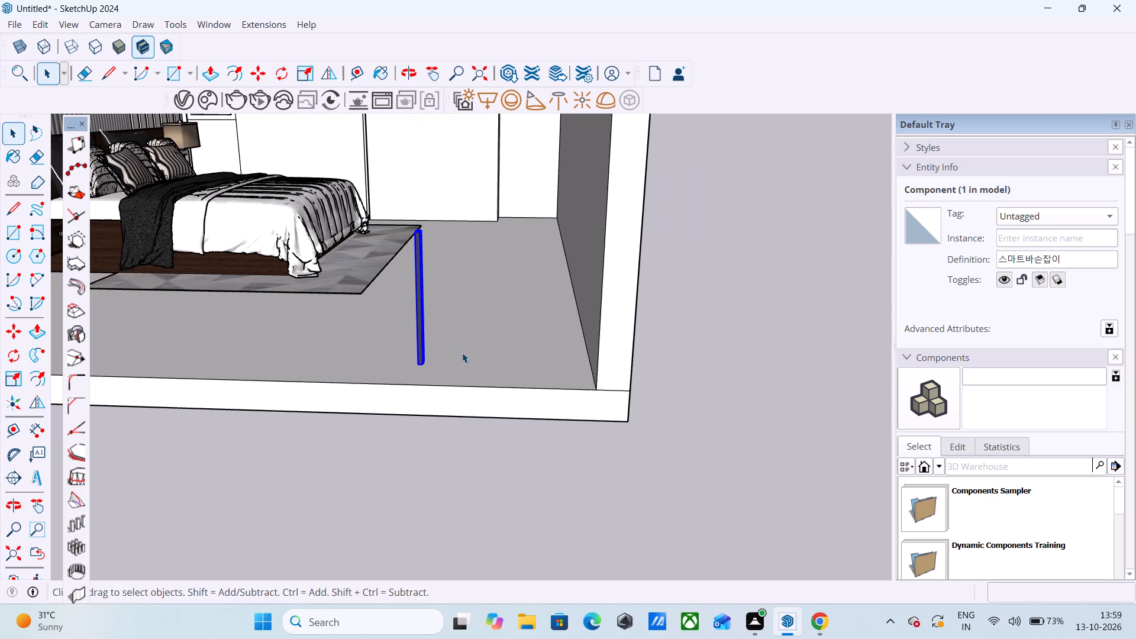
Examine the upright bar handle's profile and orientation from the front and side of the room.
click(378, 501)
scroll(373, 295, up, 5)
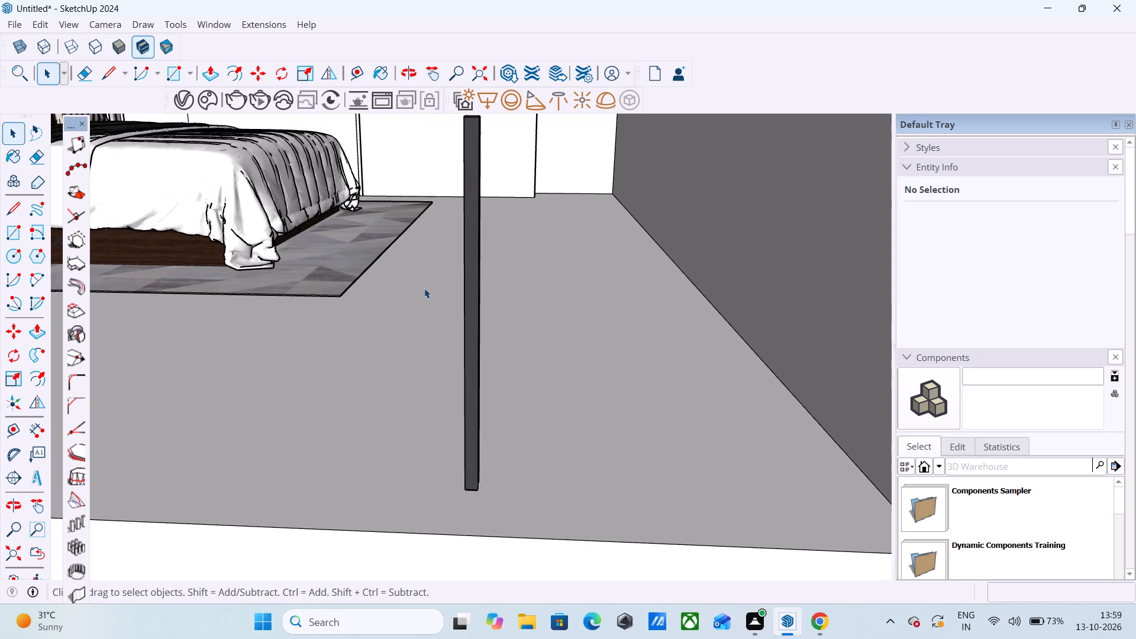
scroll(637, 326, up, 1)
middle_drag(644, 356, 661, 359)
middle_drag(818, 370, 1074, 366)
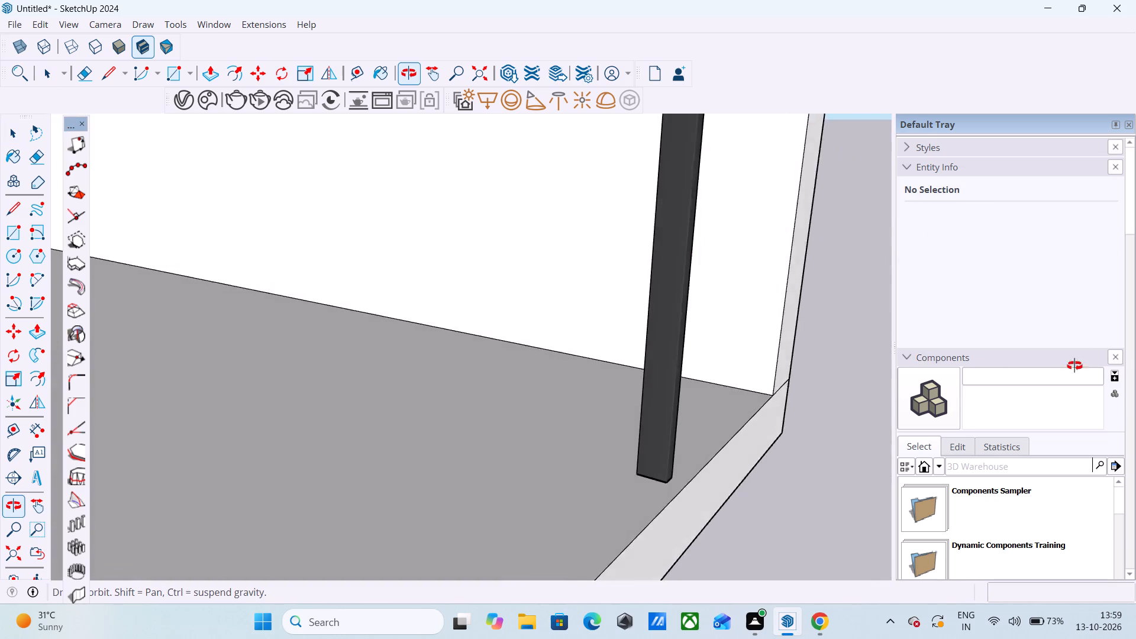
middle_drag(1074, 366, 575, 359)
scroll(399, 350, down, 3)
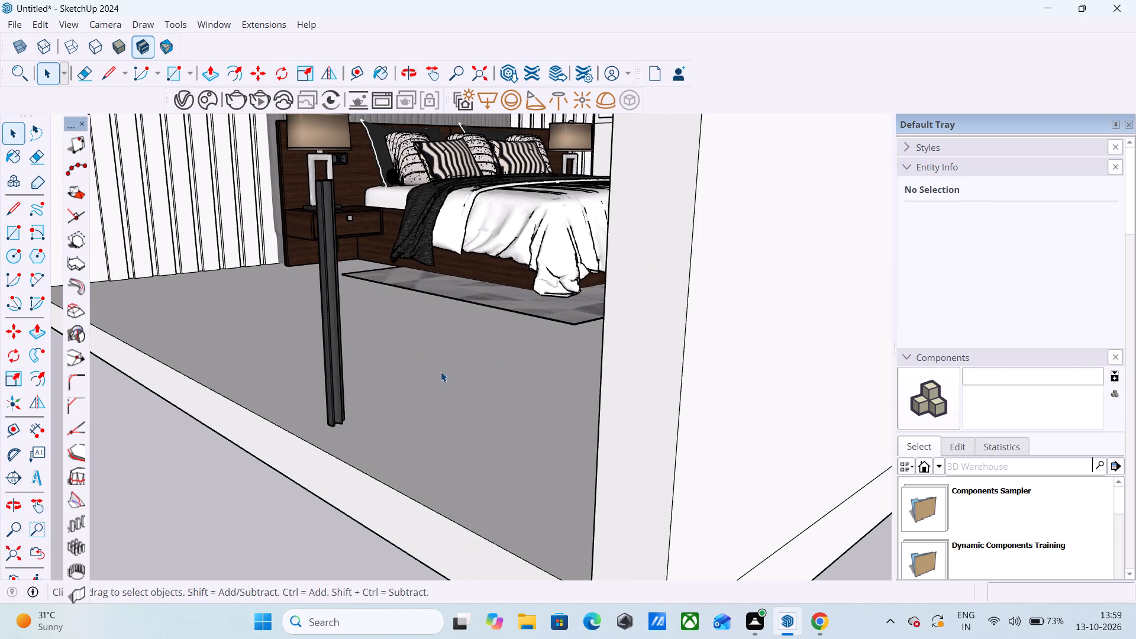
scroll(347, 447, down, 3)
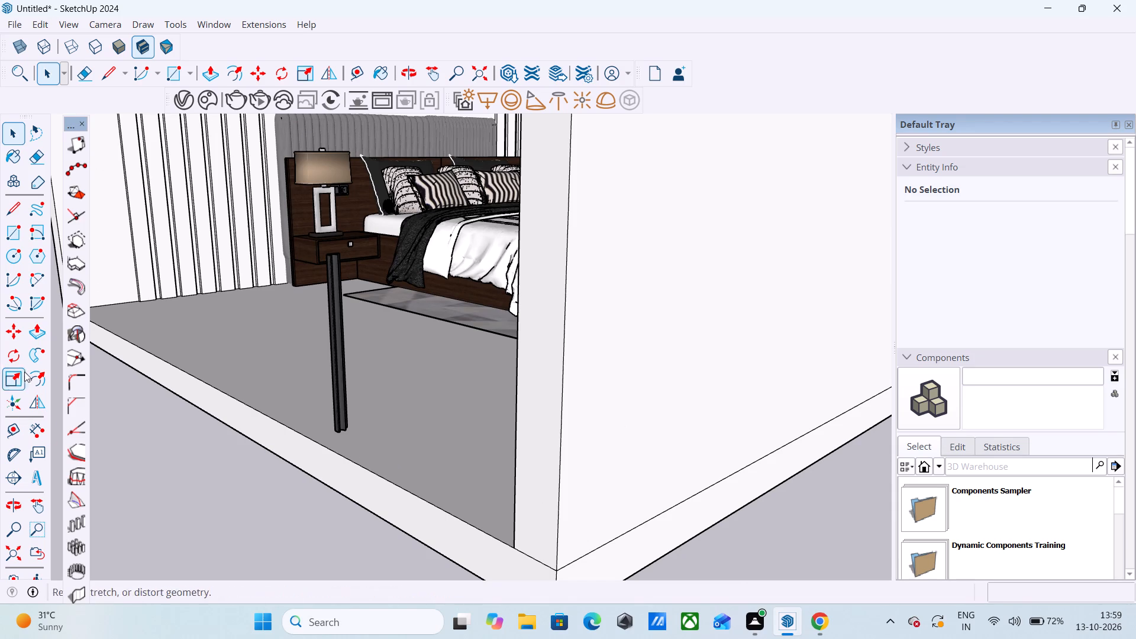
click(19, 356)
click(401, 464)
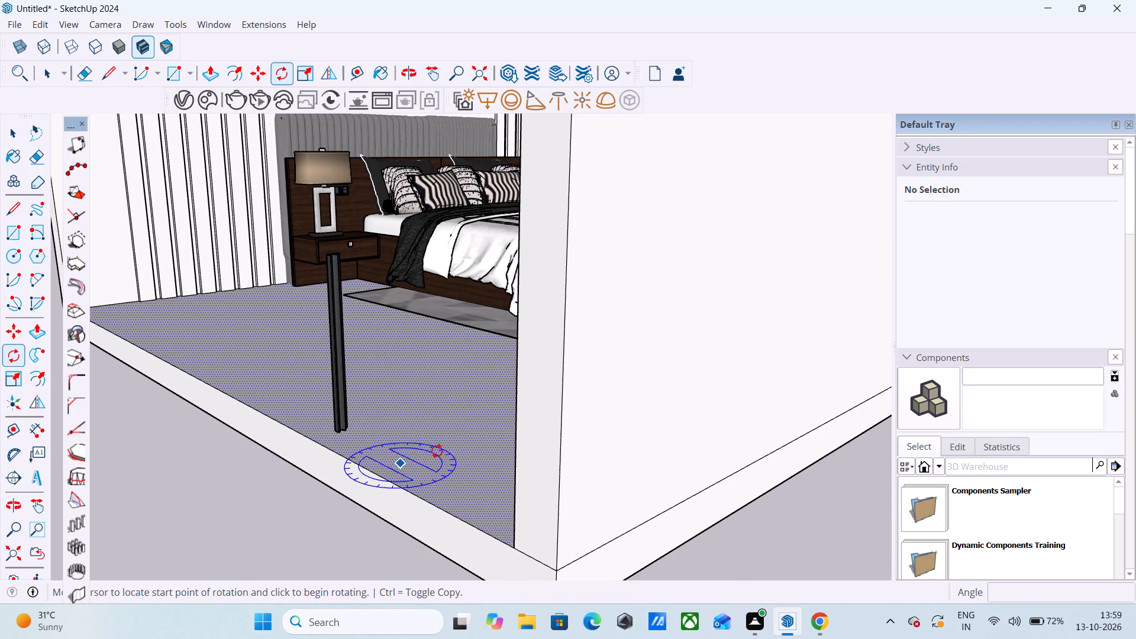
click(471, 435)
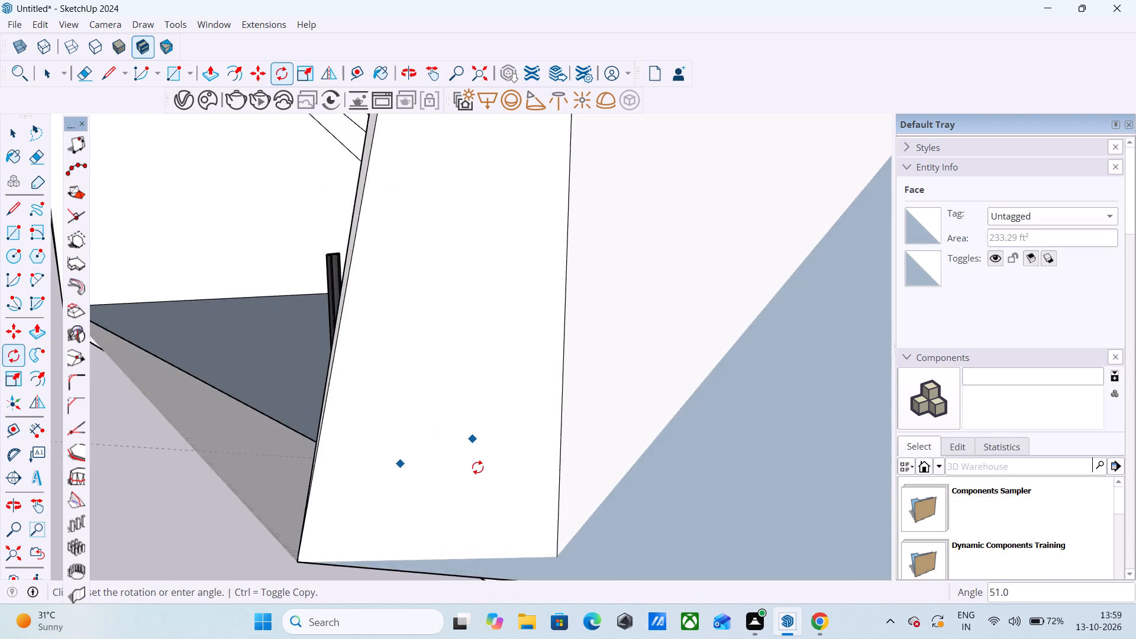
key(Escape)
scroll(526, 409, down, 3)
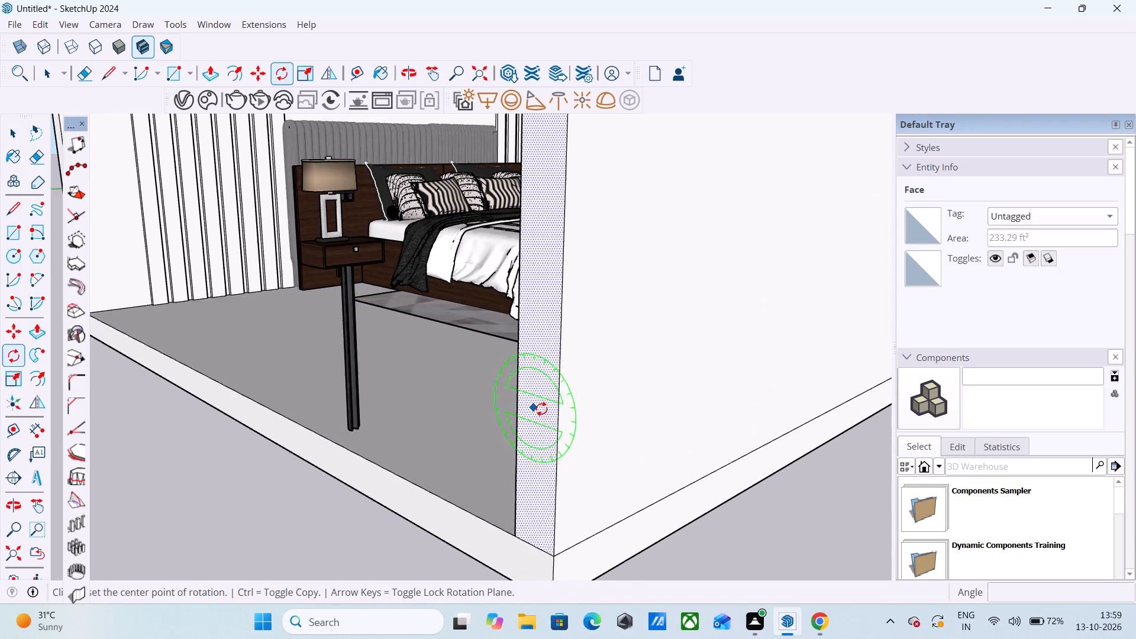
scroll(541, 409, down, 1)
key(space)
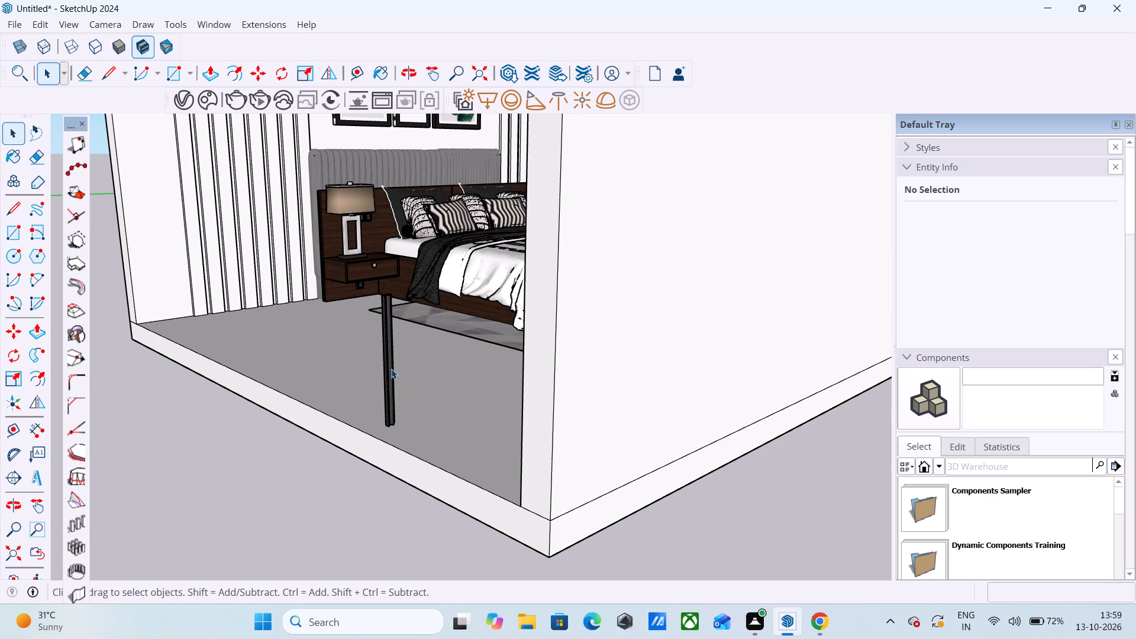
Rotate the upright bar handle 90 degrees in the horizontal plane about a point outside the room's open front.
click(391, 370)
key(m)
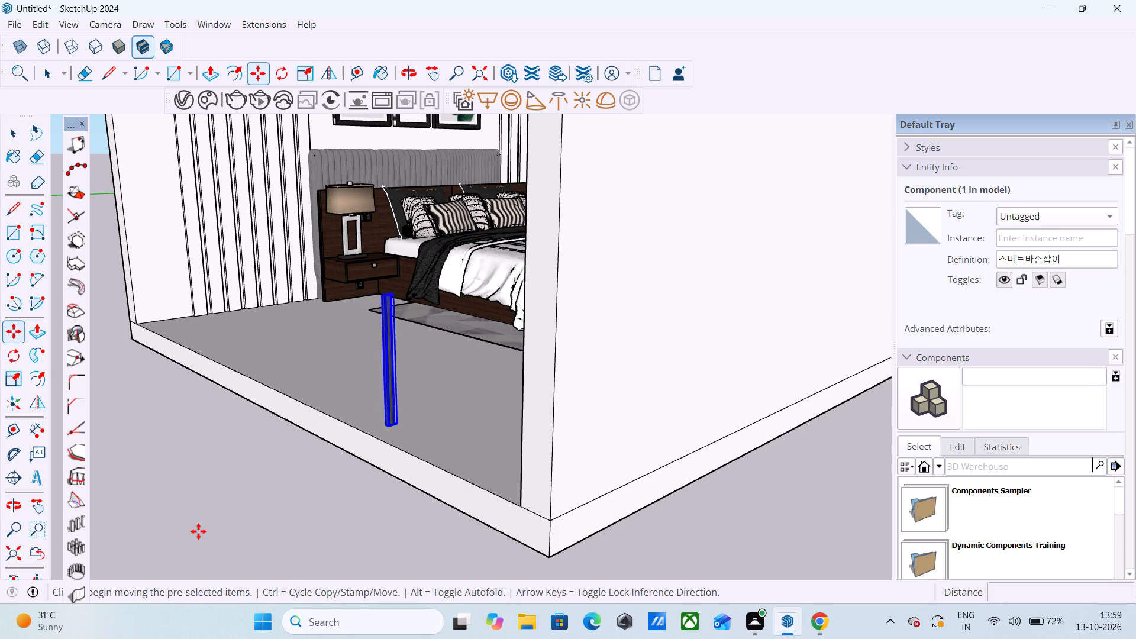
click(14, 350)
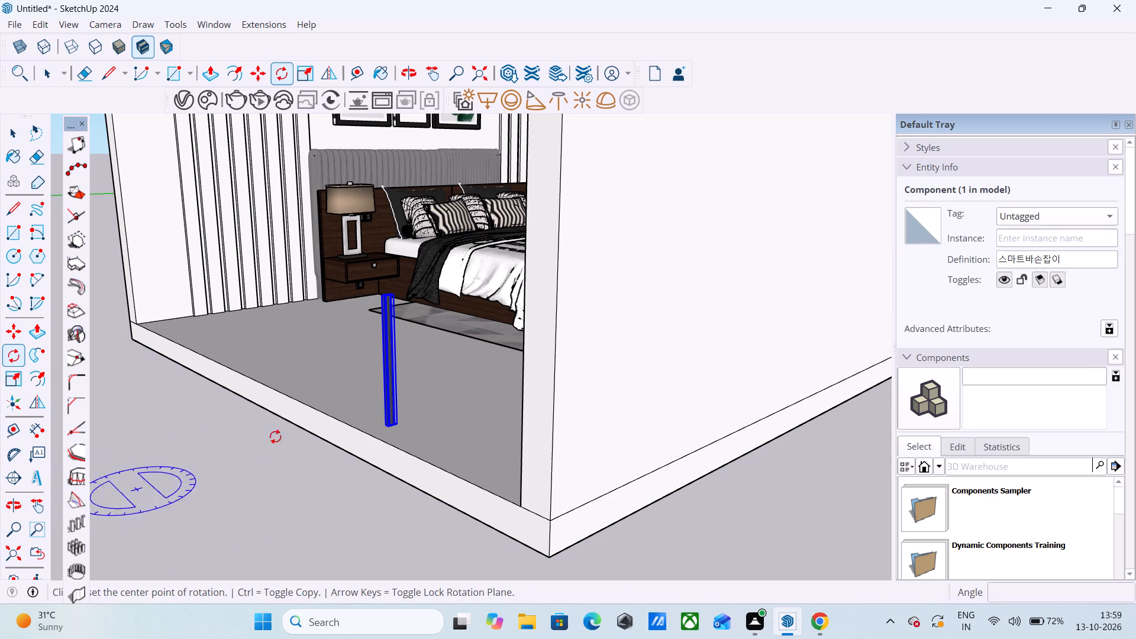
scroll(305, 431, down, 3)
click(244, 518)
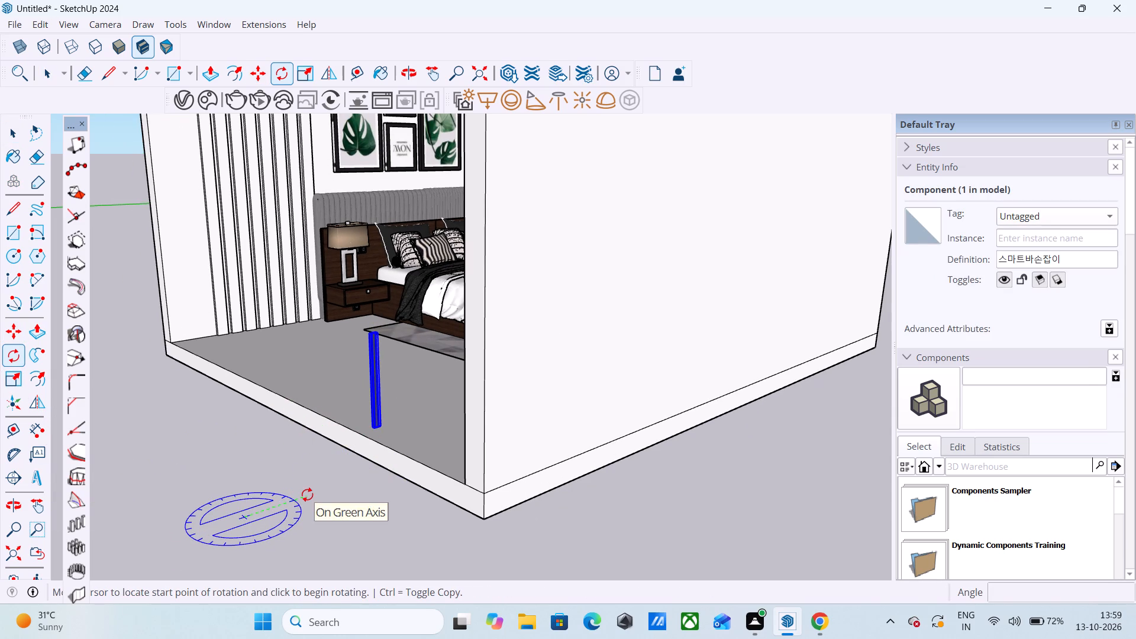
click(307, 495)
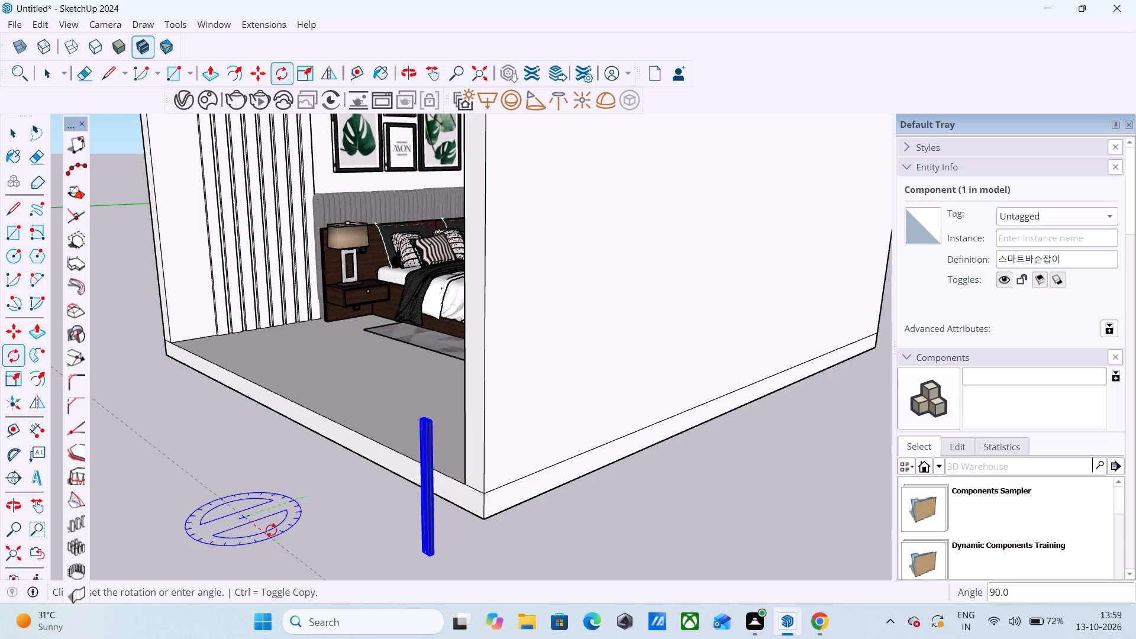
click(267, 532)
key(space)
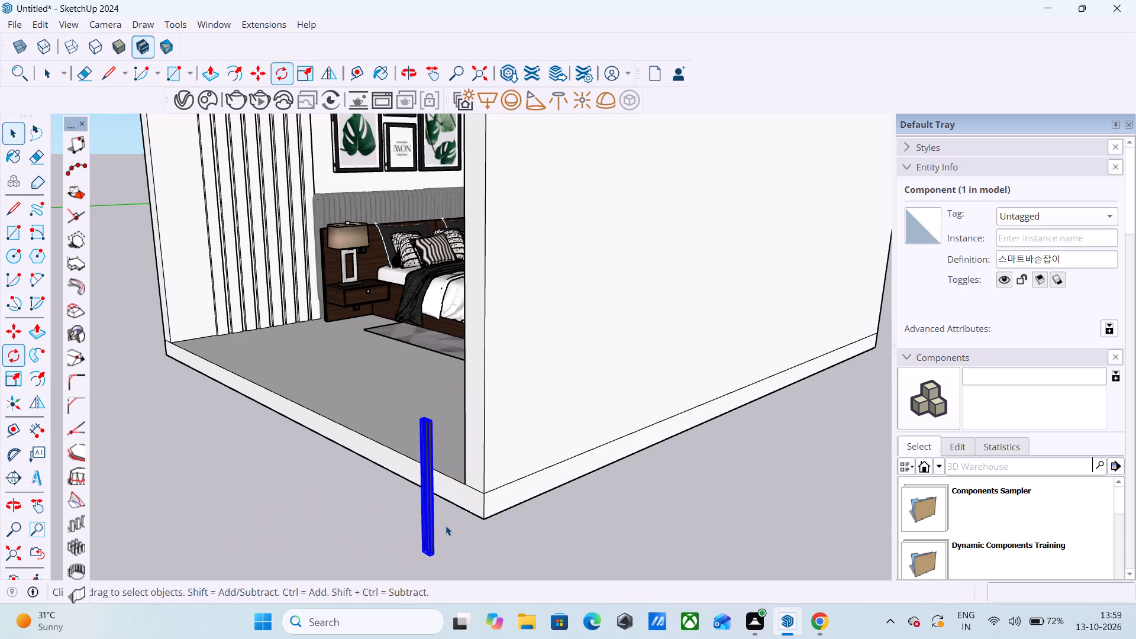
Examine the rotated bar handle's grooved profile and its position relative to the room's front corner.
scroll(419, 448, up, 3)
click(360, 528)
scroll(431, 464, up, 4)
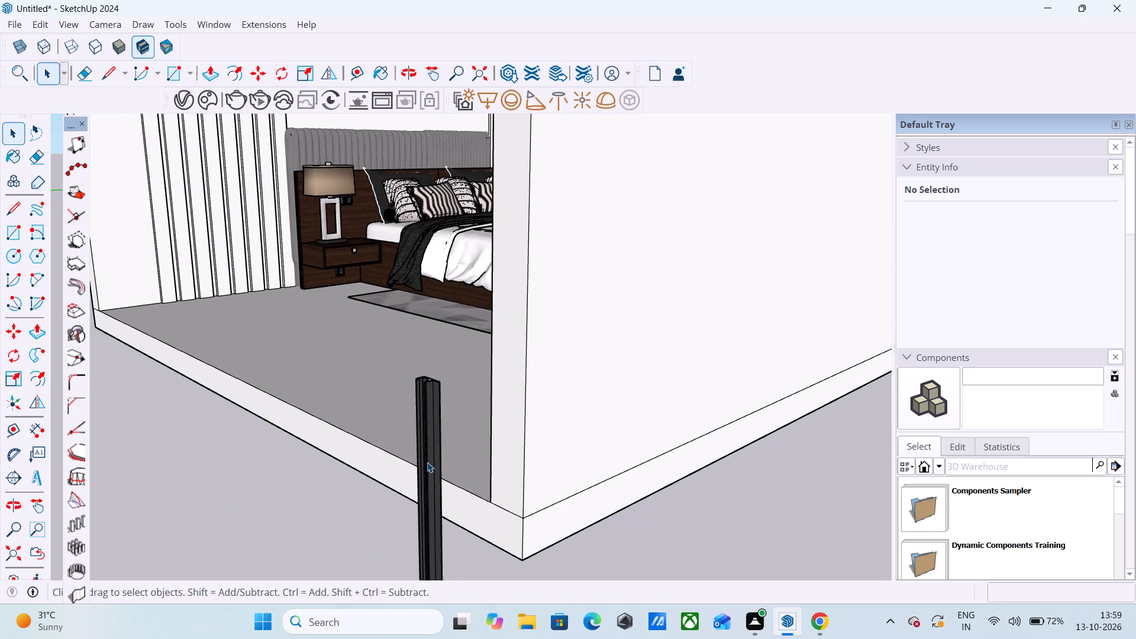
scroll(424, 462, up, 5)
middle_drag(429, 474, 809, 457)
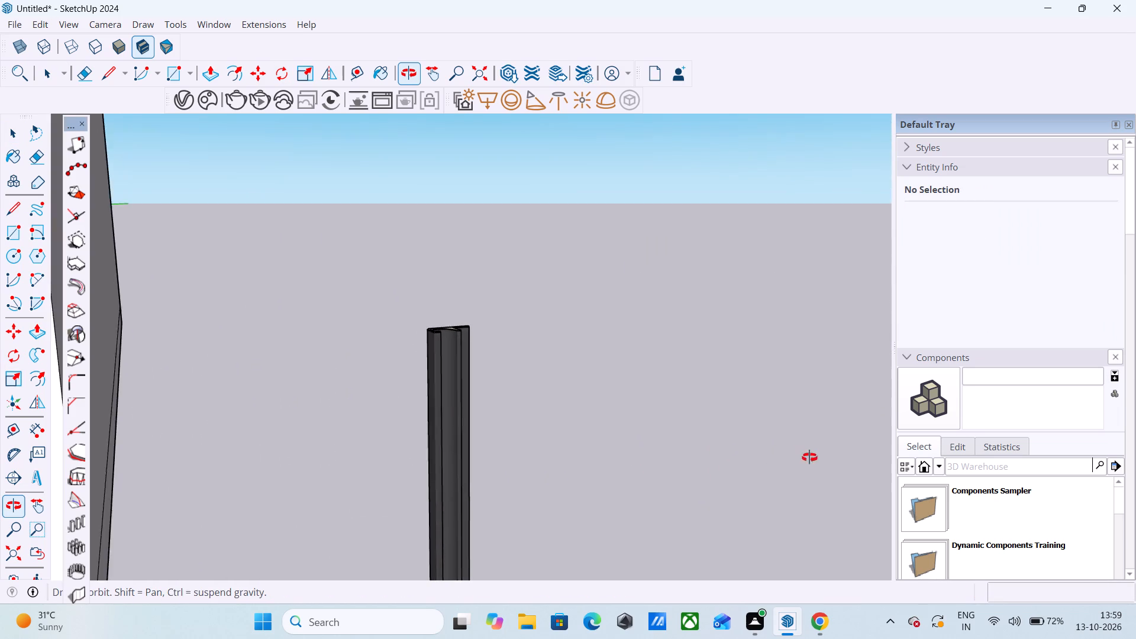
middle_drag(809, 457, 535, 478)
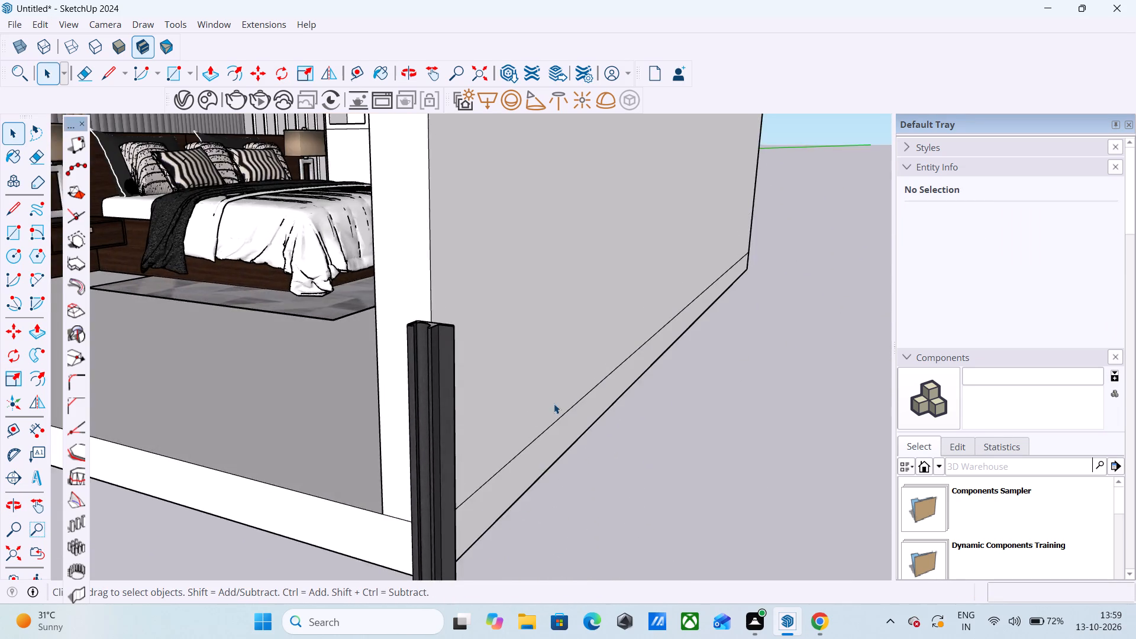
scroll(554, 401, down, 9)
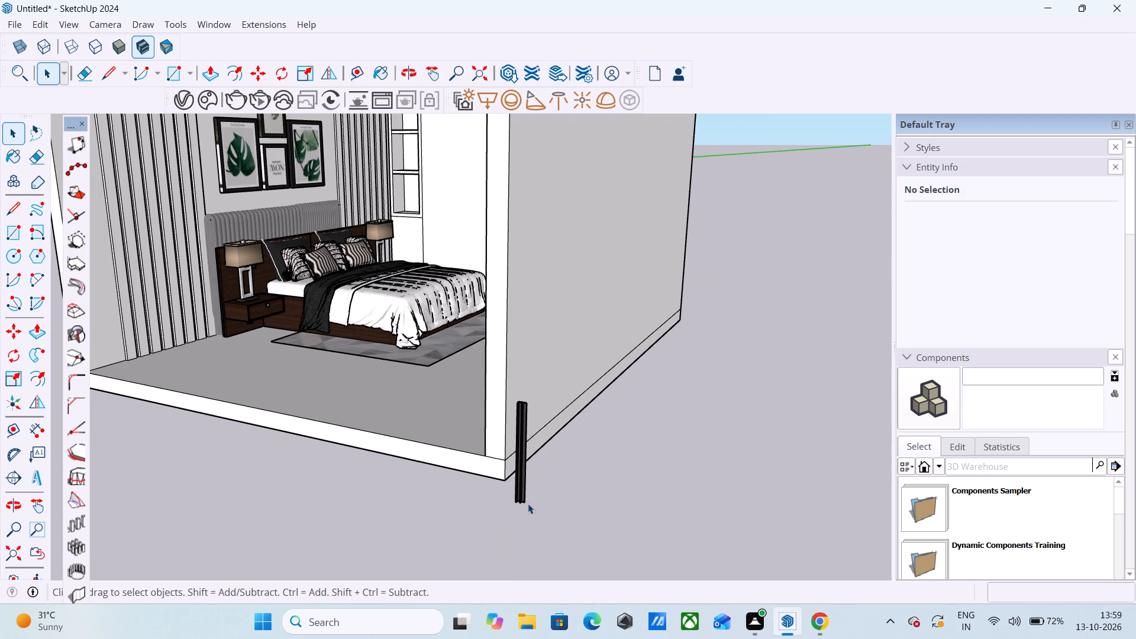
Copy the upright bar handle by its lower corner onto the tall white door panel nearest the bed, beside the vertical seam.
key(m)
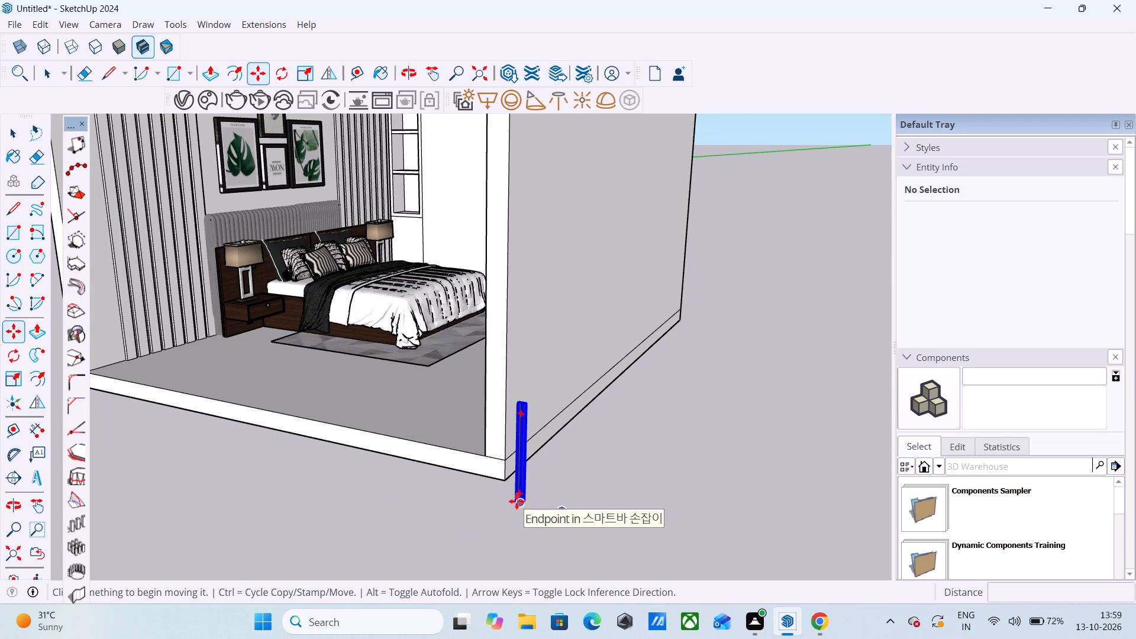
scroll(510, 498, up, 5)
middle_drag(533, 498, 555, 505)
middle_drag(587, 515, 617, 520)
middle_drag(799, 524, 813, 520)
scroll(626, 507, up, 1)
middle_click(626, 507)
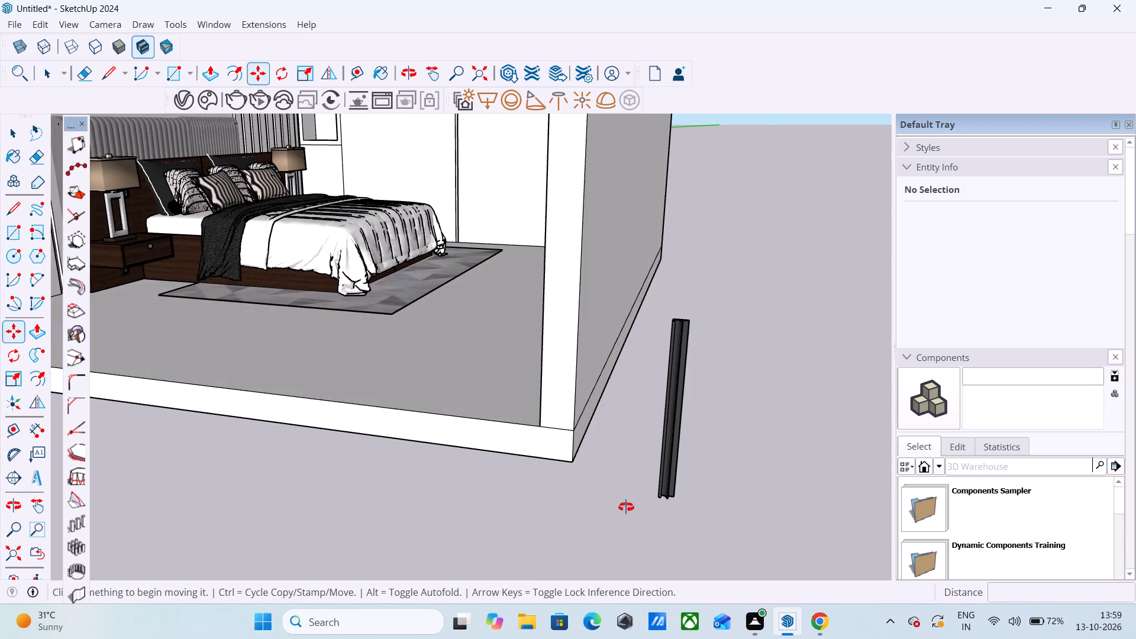
middle_drag(626, 507, 718, 517)
middle_drag(735, 518, 844, 530)
scroll(571, 496, down, 15)
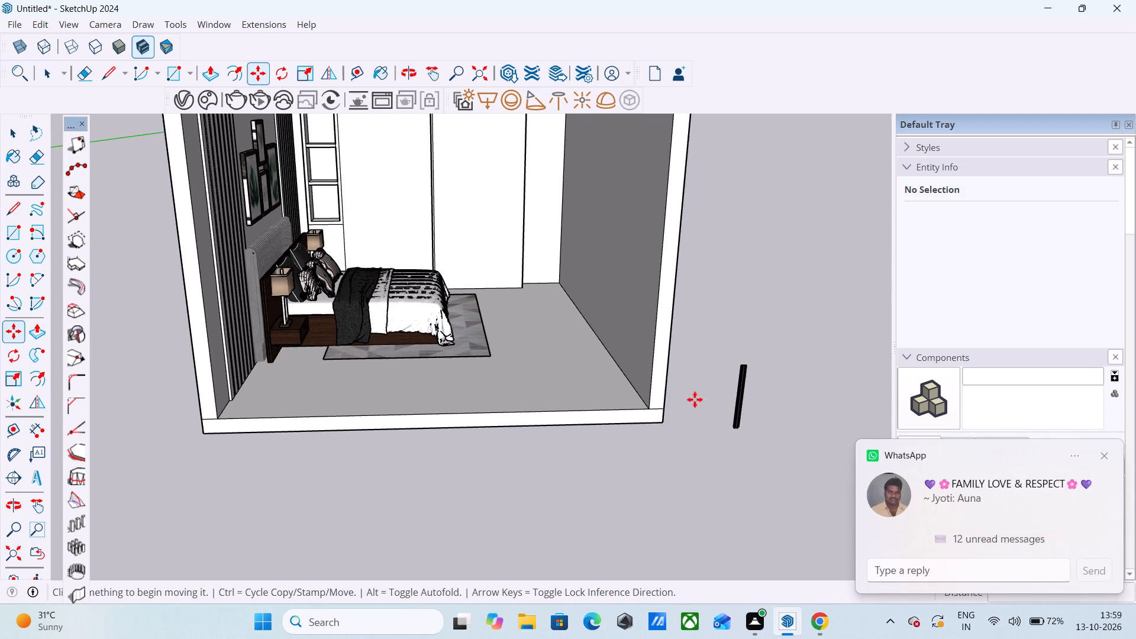
scroll(737, 419, up, 12)
scroll(719, 425, up, 10)
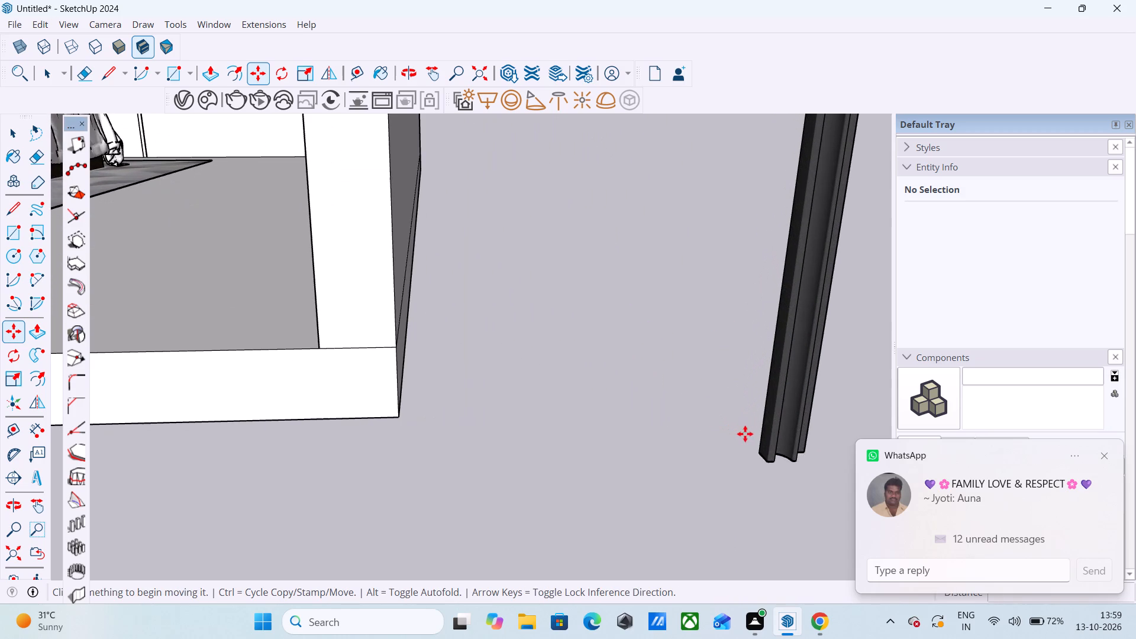
click(760, 453)
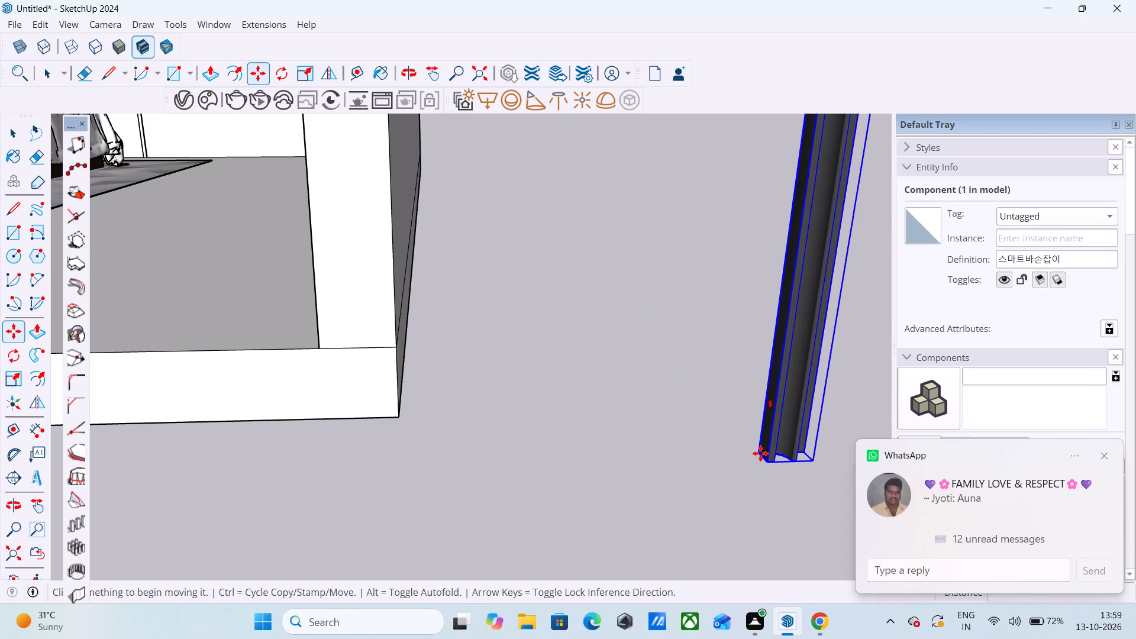
key(m)
key(m)
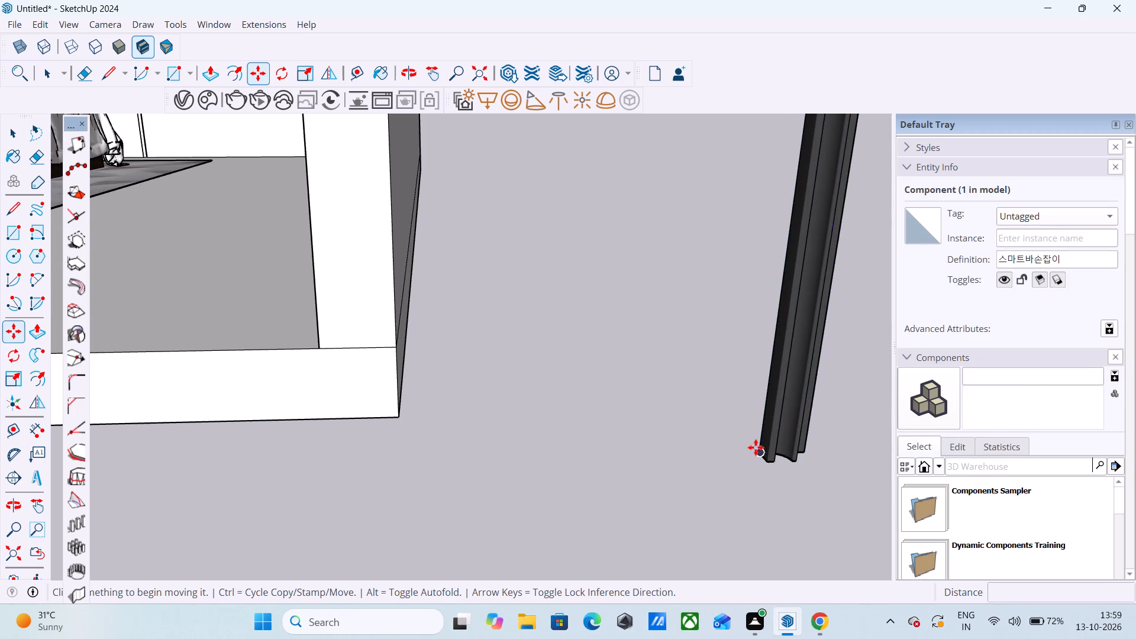
click(757, 450)
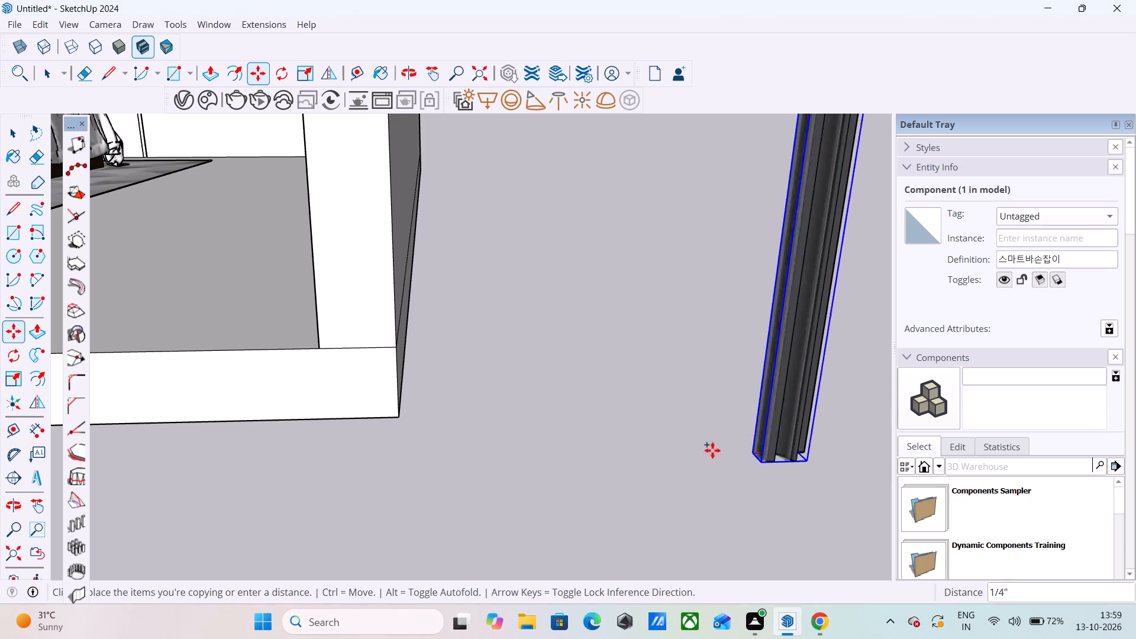
scroll(786, 440, down, 20)
scroll(786, 440, down, 2)
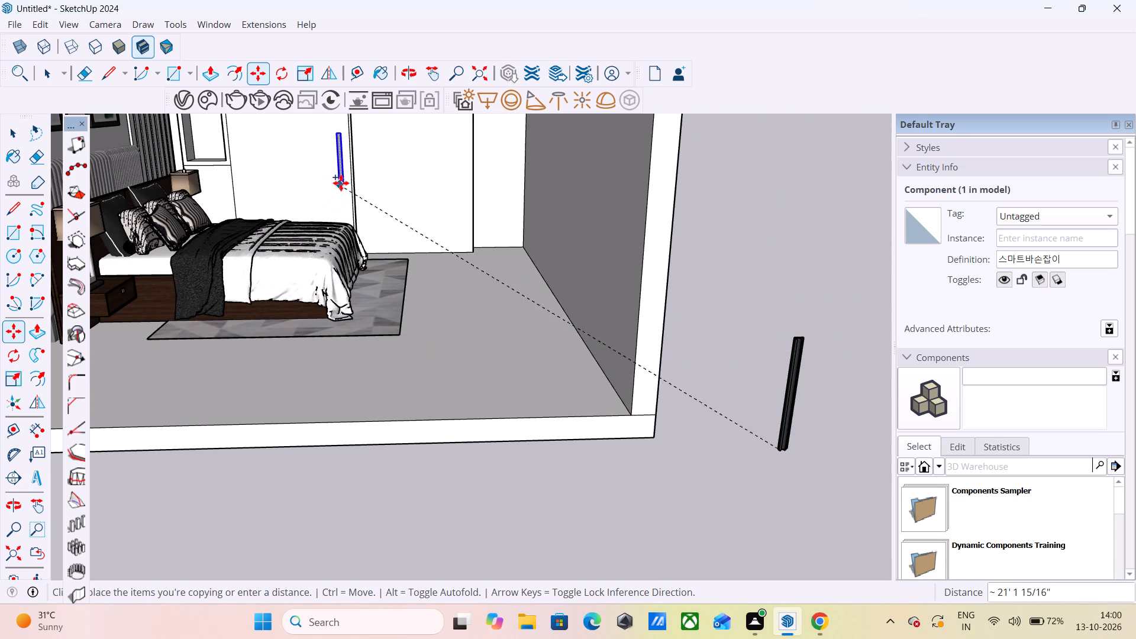
scroll(365, 282, down, 10)
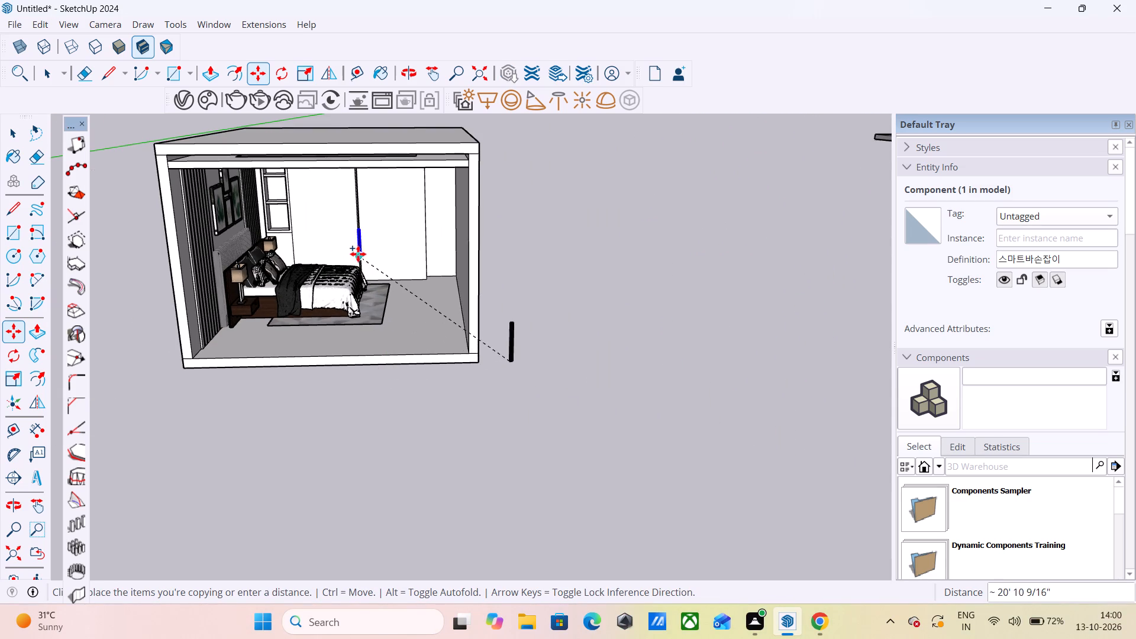
scroll(284, 326, down, 1)
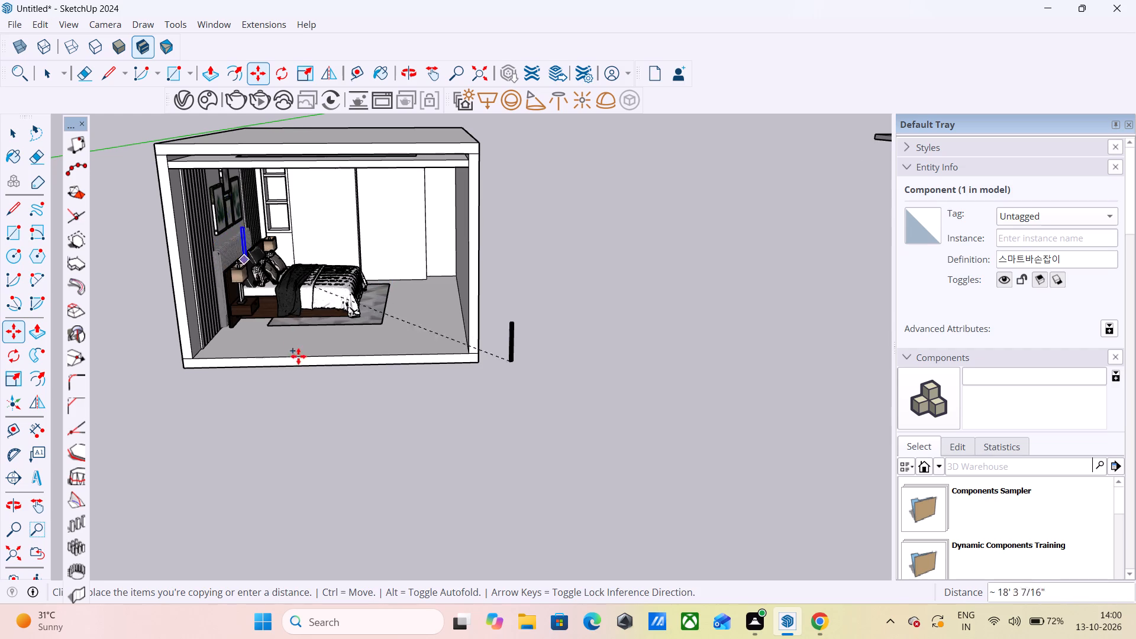
scroll(298, 356, down, 2)
scroll(312, 241, up, 9)
middle_drag(335, 253, 330, 233)
scroll(353, 263, up, 5)
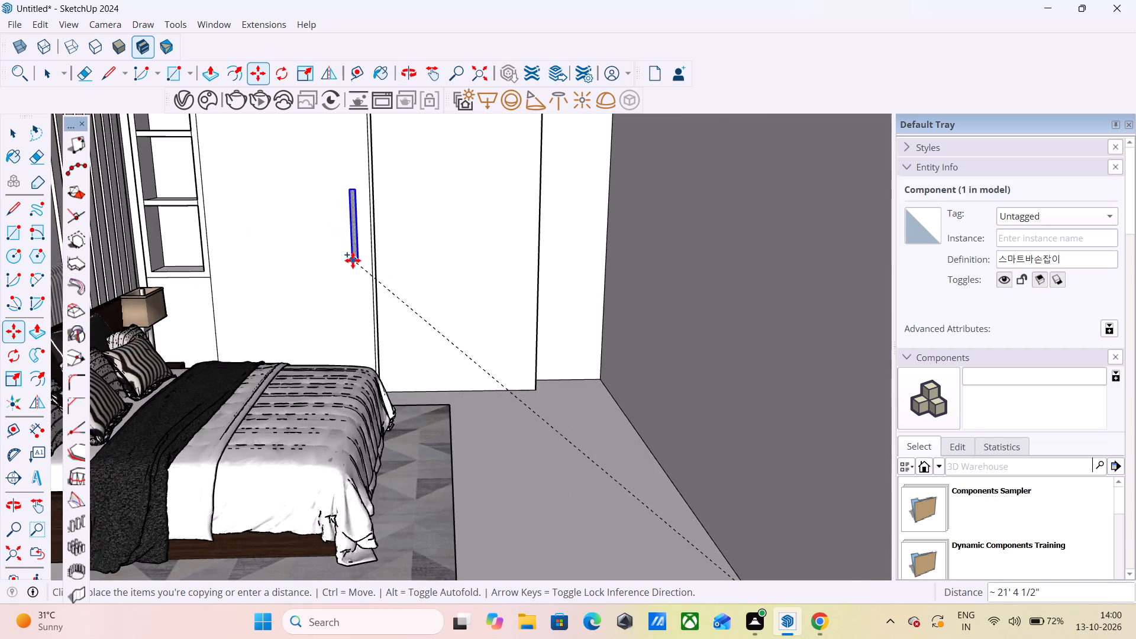
scroll(353, 260, up, 4)
scroll(392, 405, down, 2)
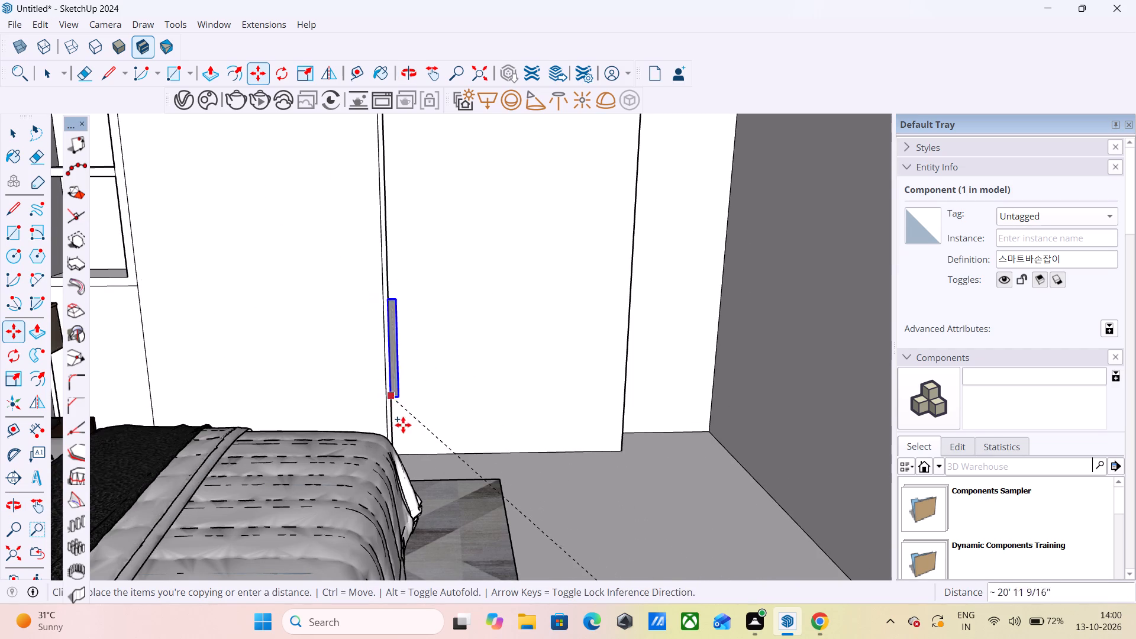
scroll(403, 425, down, 8)
scroll(353, 306, up, 8)
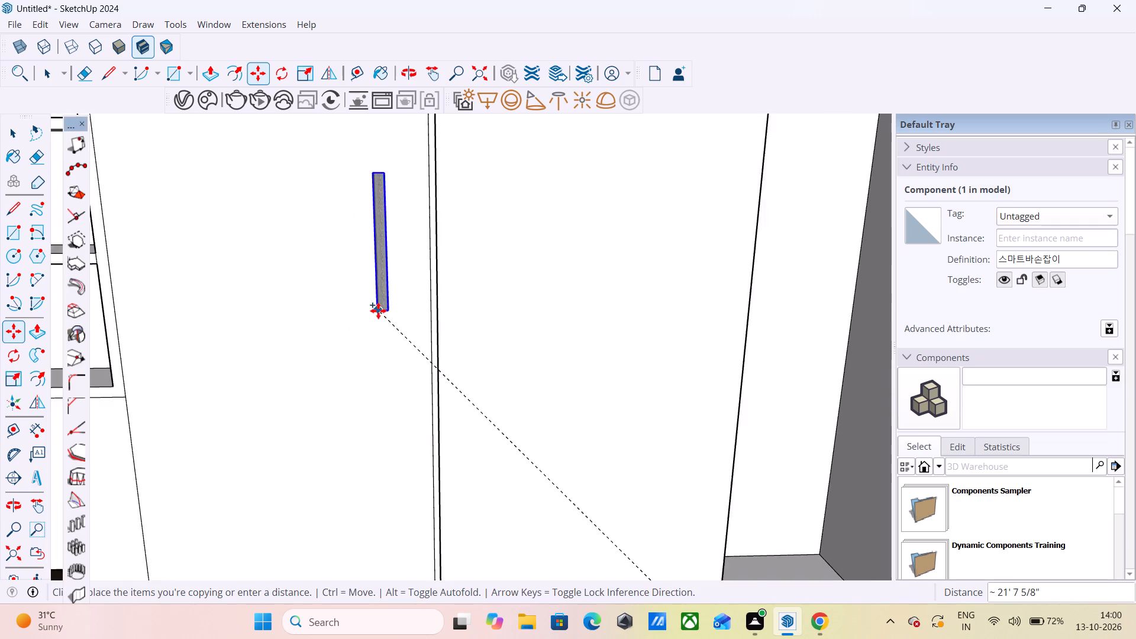
scroll(378, 311, up, 3)
middle_drag(383, 335, 428, 367)
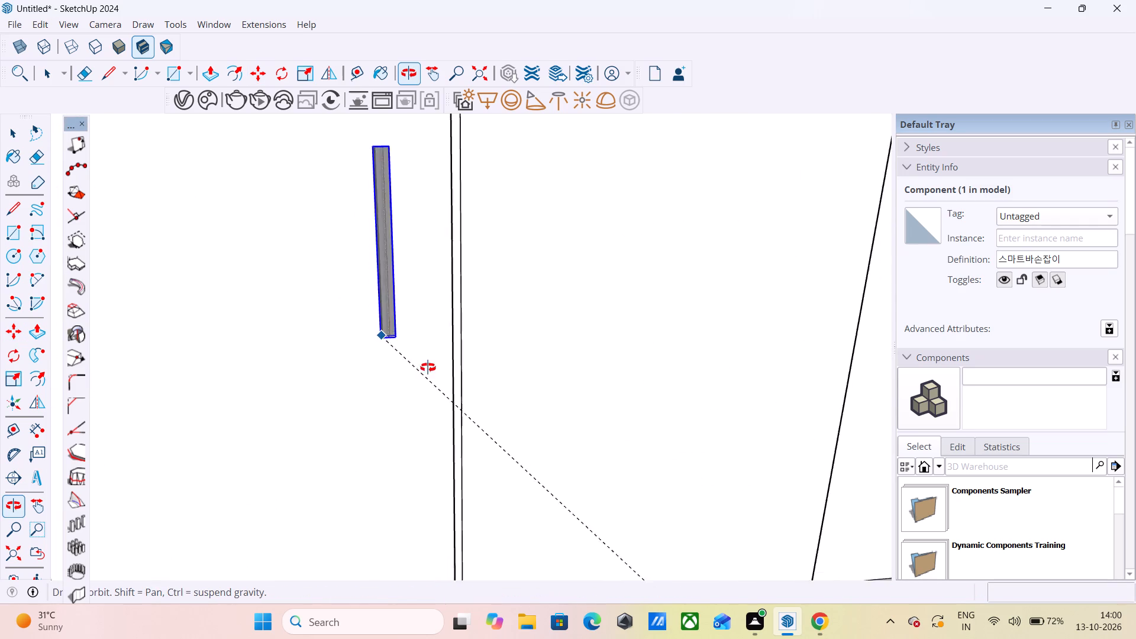
middle_drag(428, 367, 660, 402)
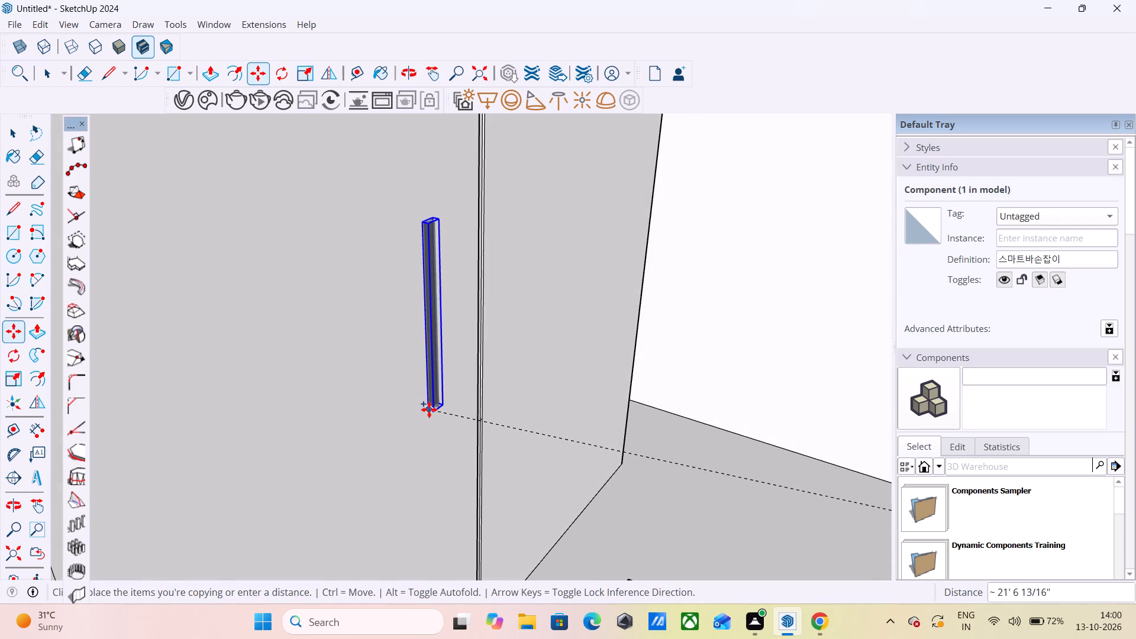
click(431, 397)
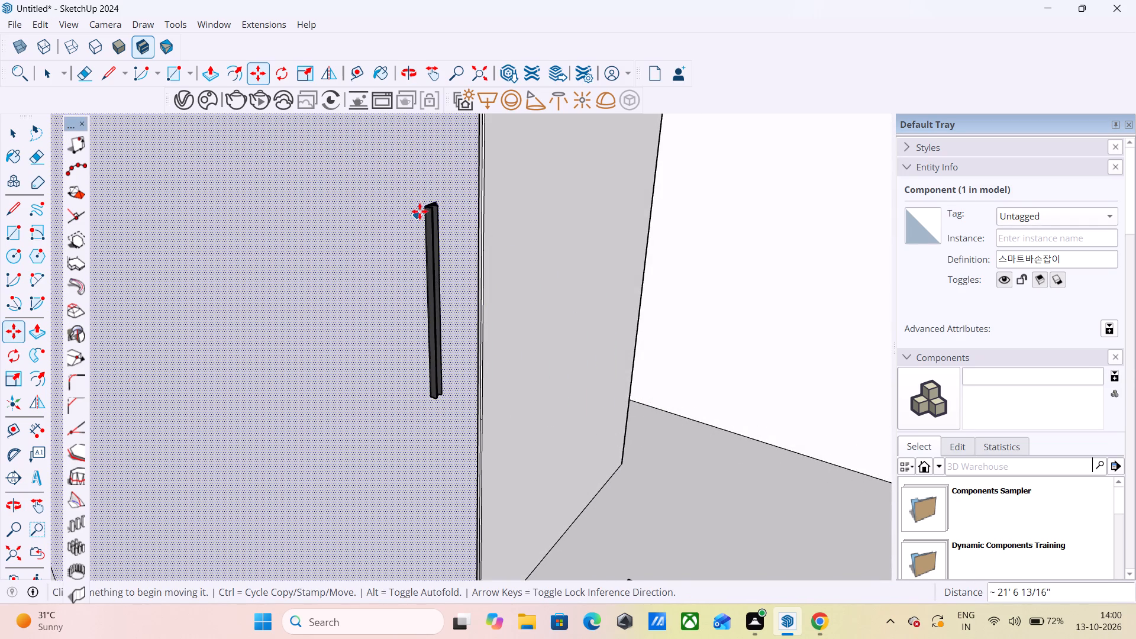
Move the copied handle along the red axis, closer to the vertical seam between the white door panels.
click(425, 209)
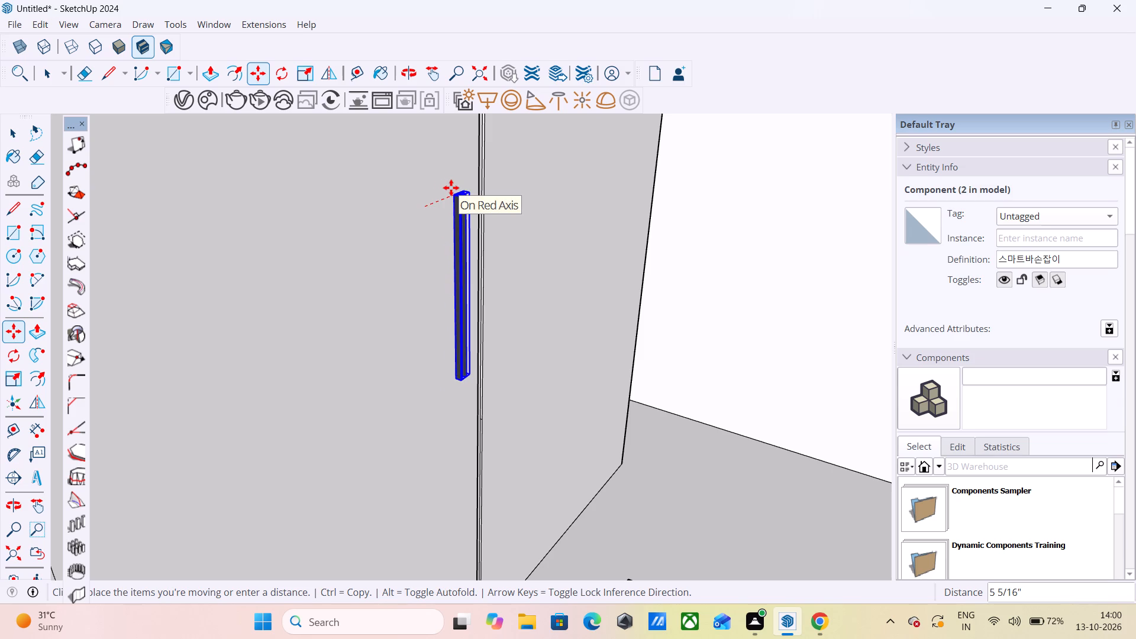
drag(451, 188, 444, 192)
Examine the copied handle's placement on the white door panel, up close and from outside the room's open front.
middle_click(352, 302)
middle_drag(335, 302, 220, 302)
middle_click(135, 295)
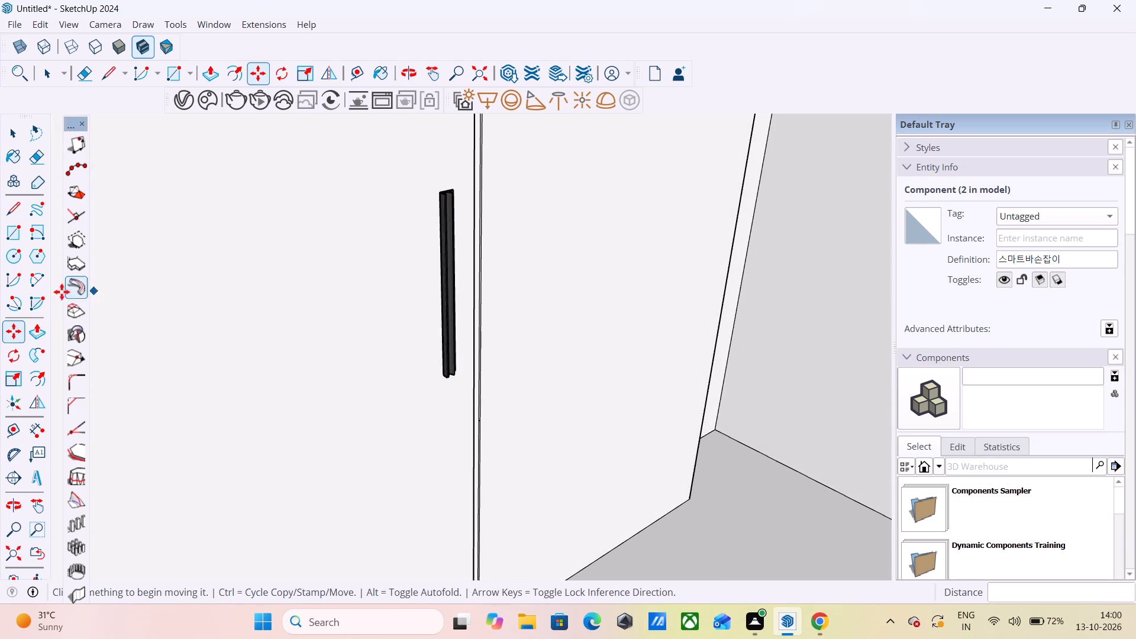
scroll(220, 346, down, 6)
scroll(95, 346, down, 7)
scroll(95, 336, down, 15)
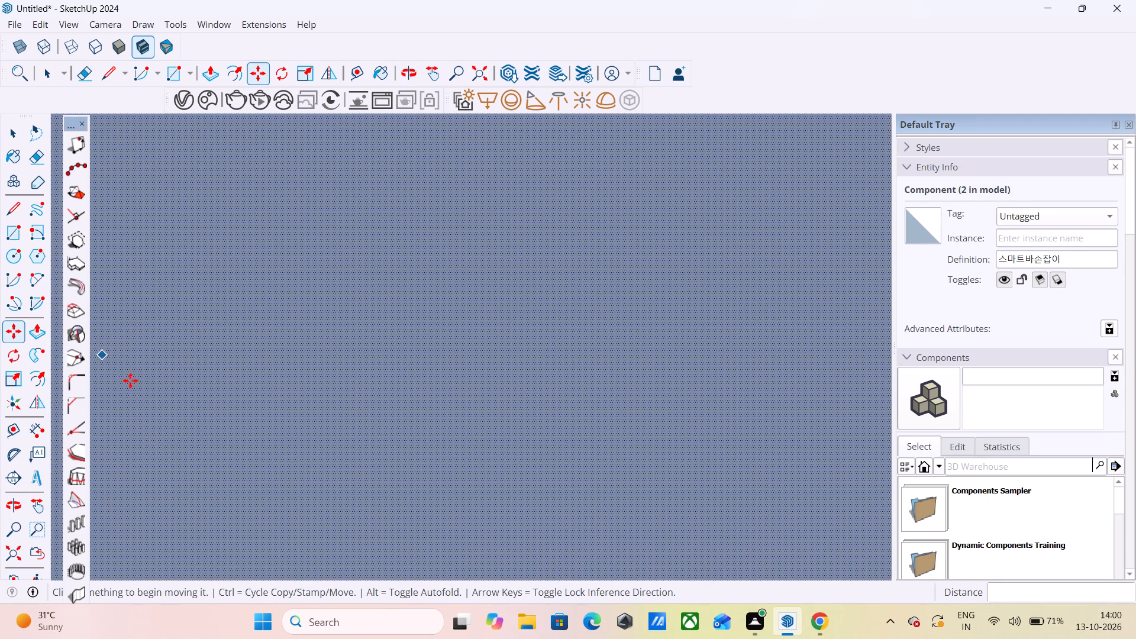
scroll(130, 380, down, 20)
scroll(130, 380, down, 20)
scroll(130, 380, down, 13)
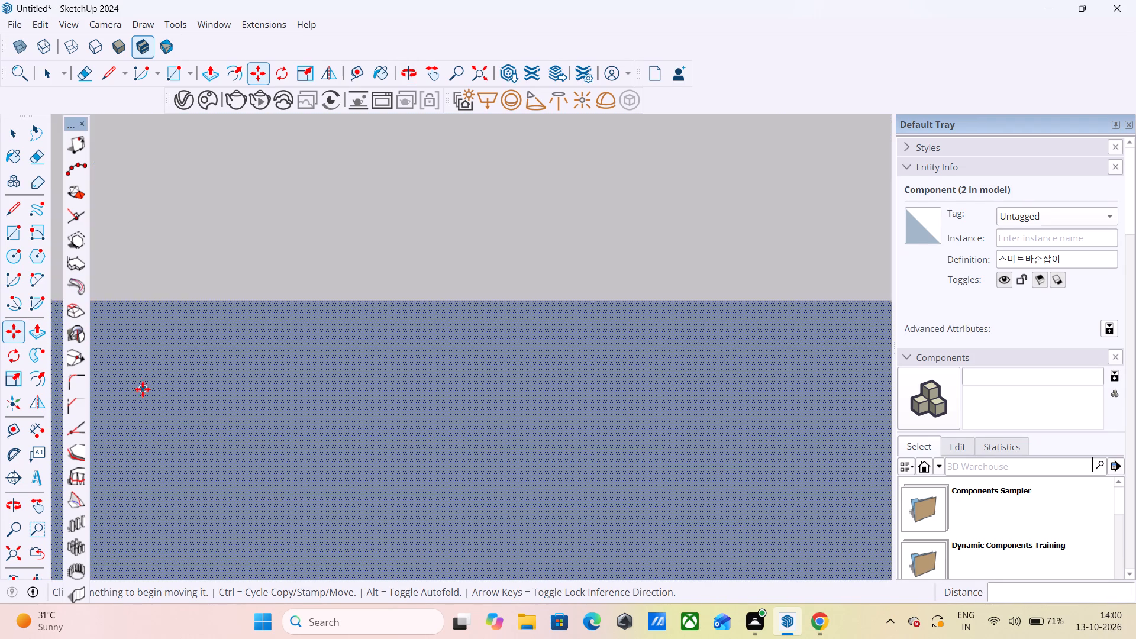
scroll(143, 389, down, 20)
scroll(143, 389, down, 20)
scroll(143, 389, down, 13)
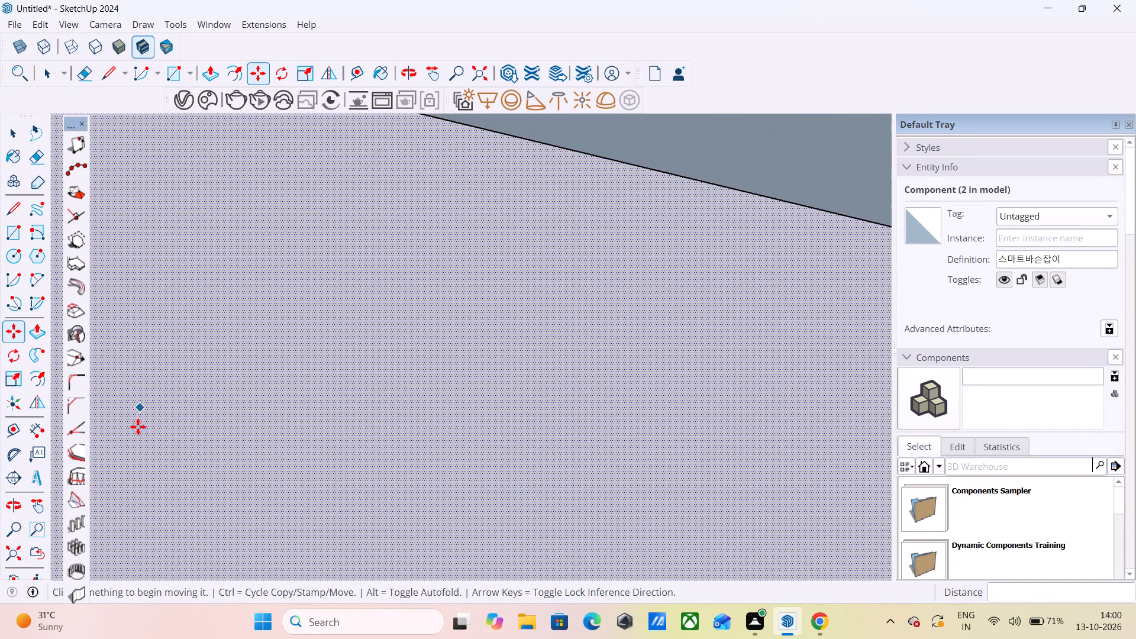
scroll(138, 427, down, 20)
scroll(138, 427, down, 20)
scroll(138, 427, down, 9)
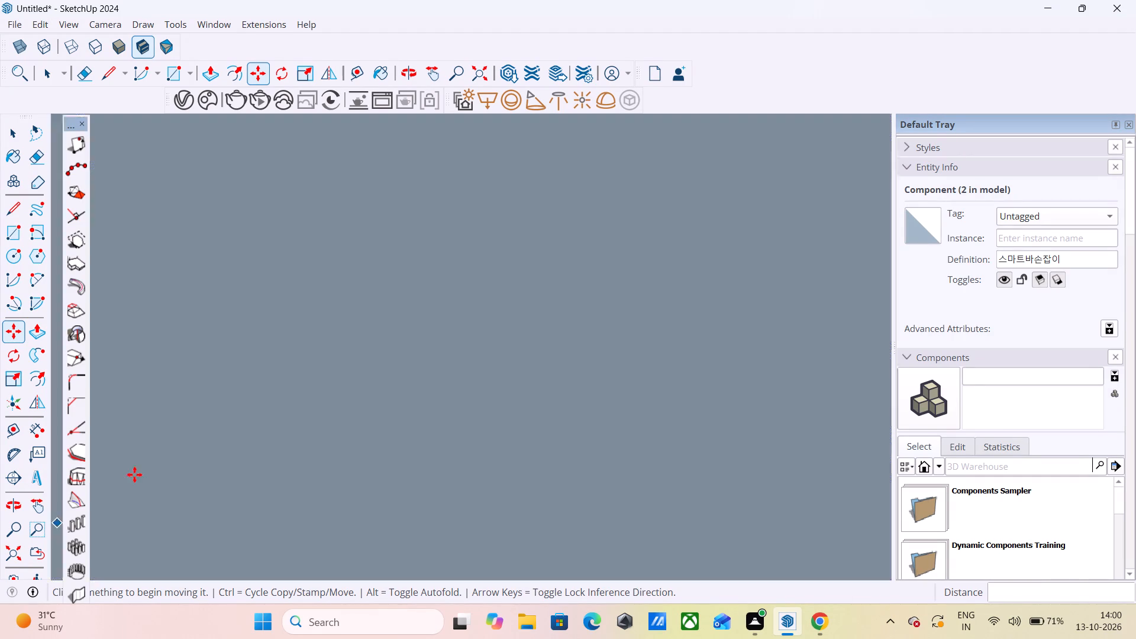
scroll(315, 459, down, 20)
scroll(315, 459, down, 20)
scroll(315, 459, down, 9)
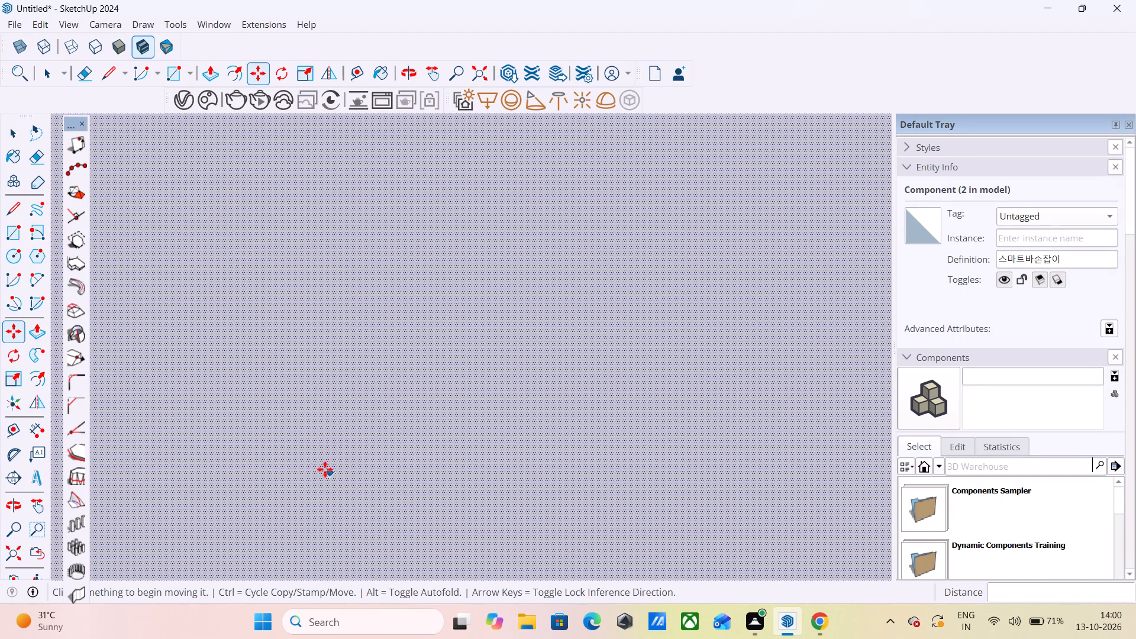
scroll(325, 469, down, 20)
scroll(325, 469, down, 20)
scroll(325, 469, down, 12)
scroll(156, 550, down, 6)
click(6, 557)
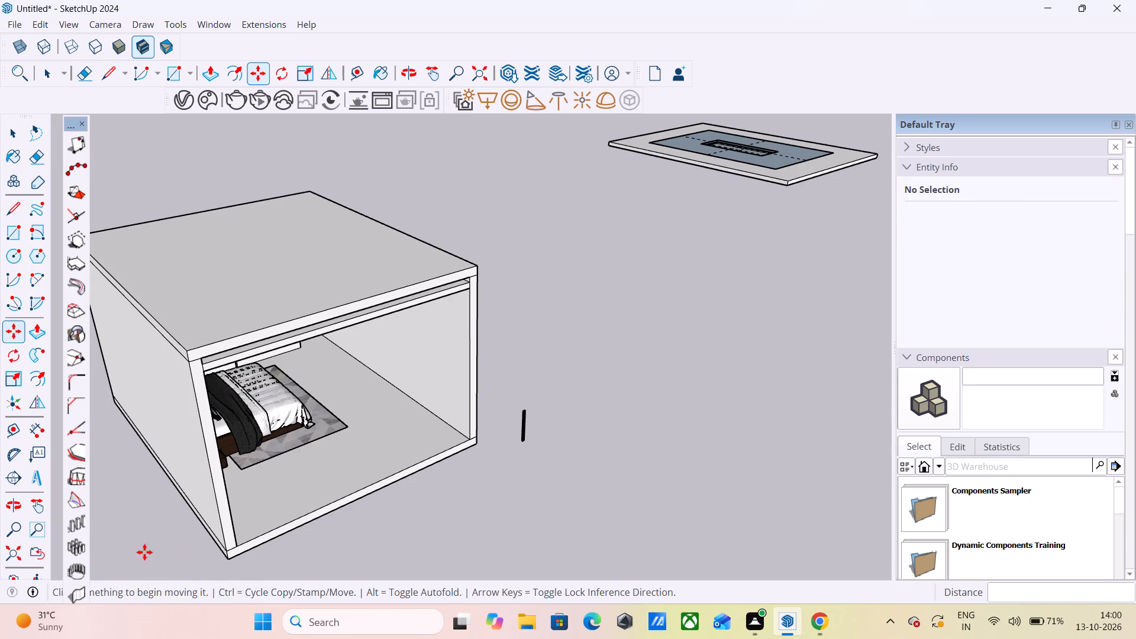
key(space)
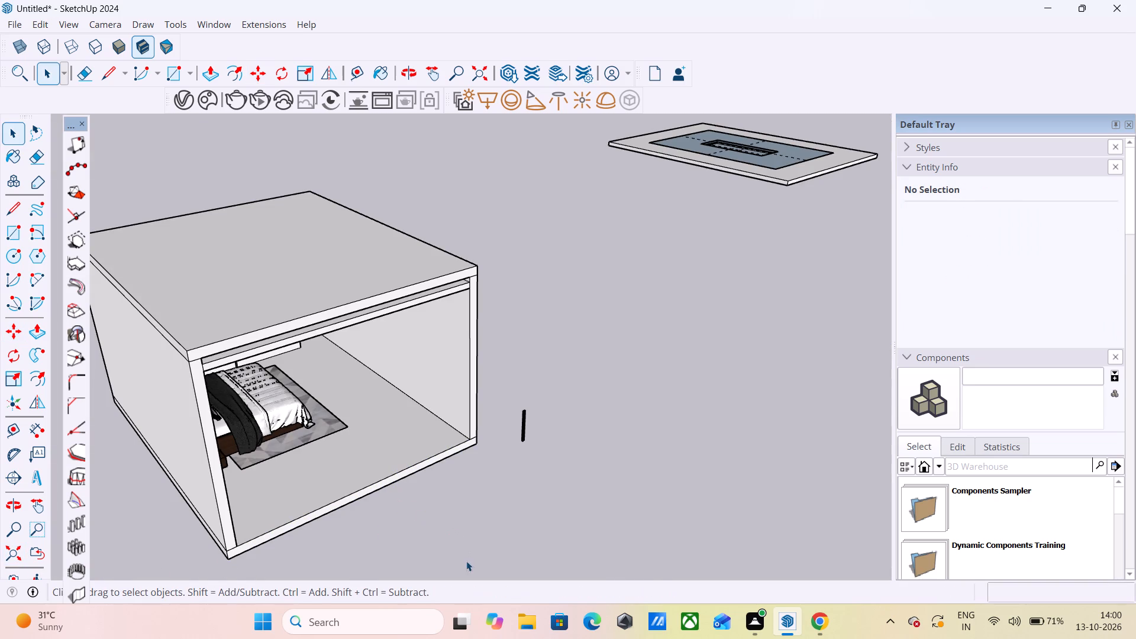
middle_drag(512, 518, 385, 456)
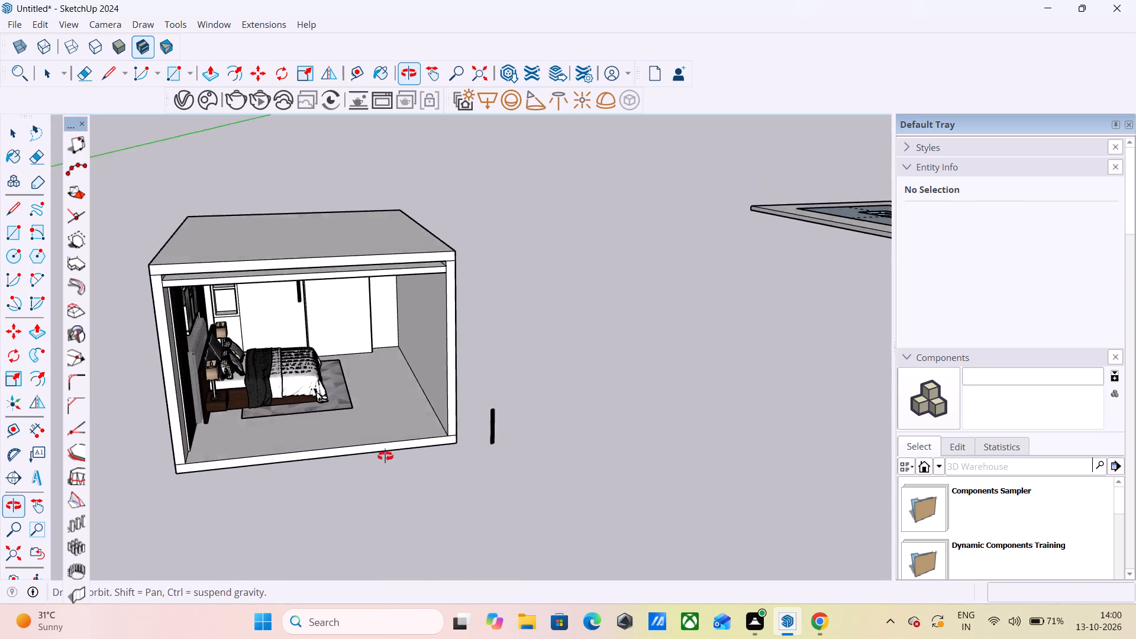
middle_drag(385, 456, 389, 448)
scroll(385, 454, up, 1)
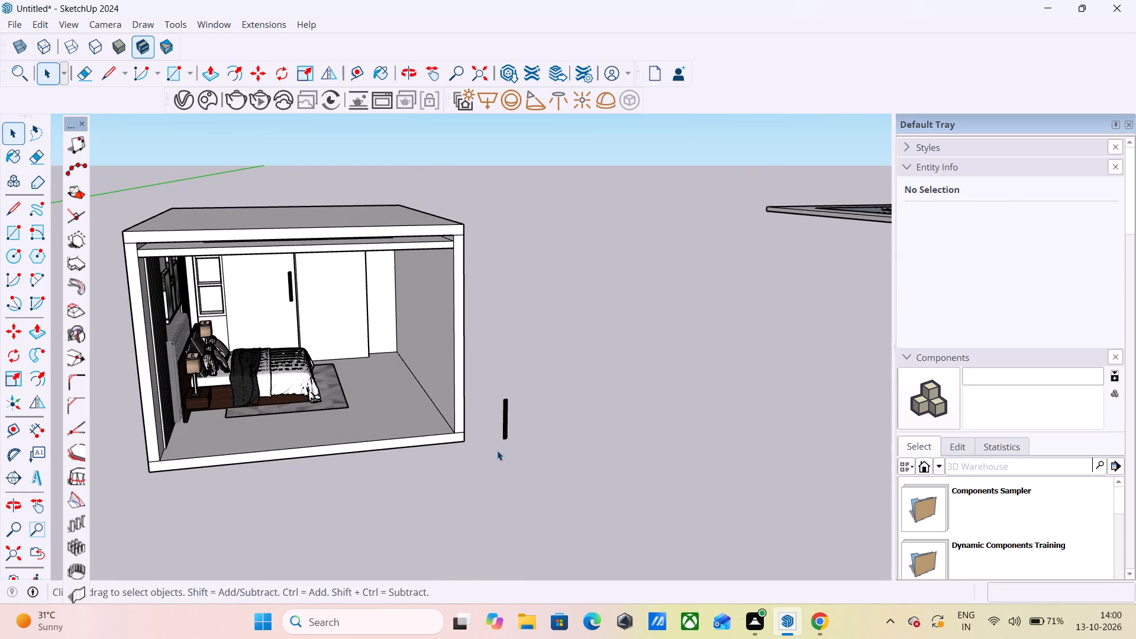
Move the original upright bar handle by its upper corner from outside the room onto the second white door panel, beside the vertical seam.
key(m)
scroll(493, 431, up, 11)
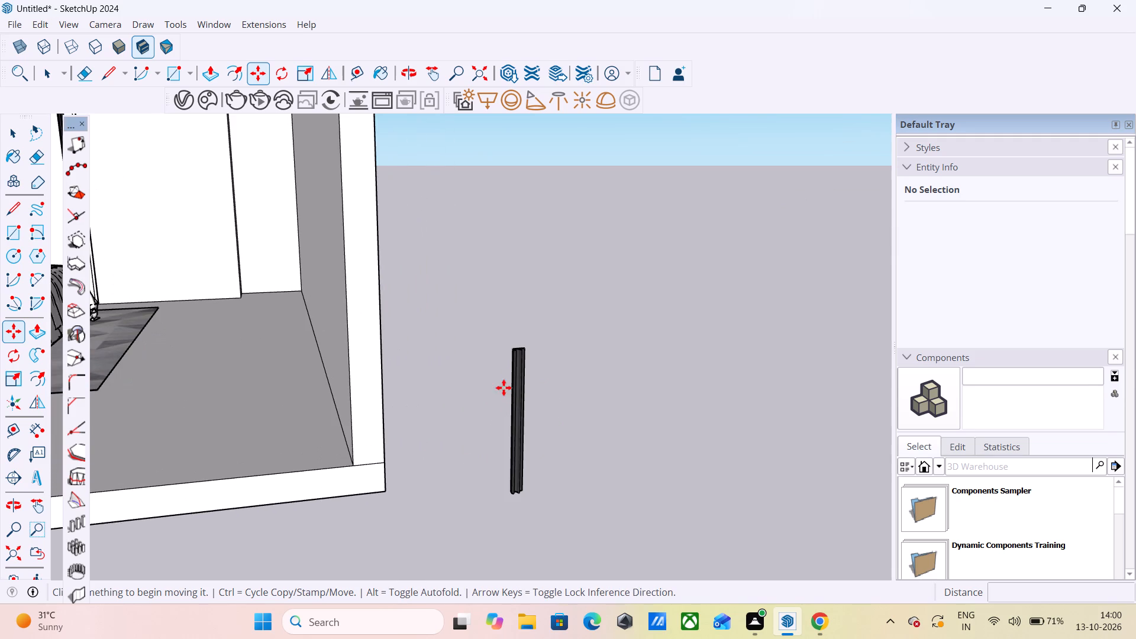
click(514, 347)
scroll(298, 301, down, 9)
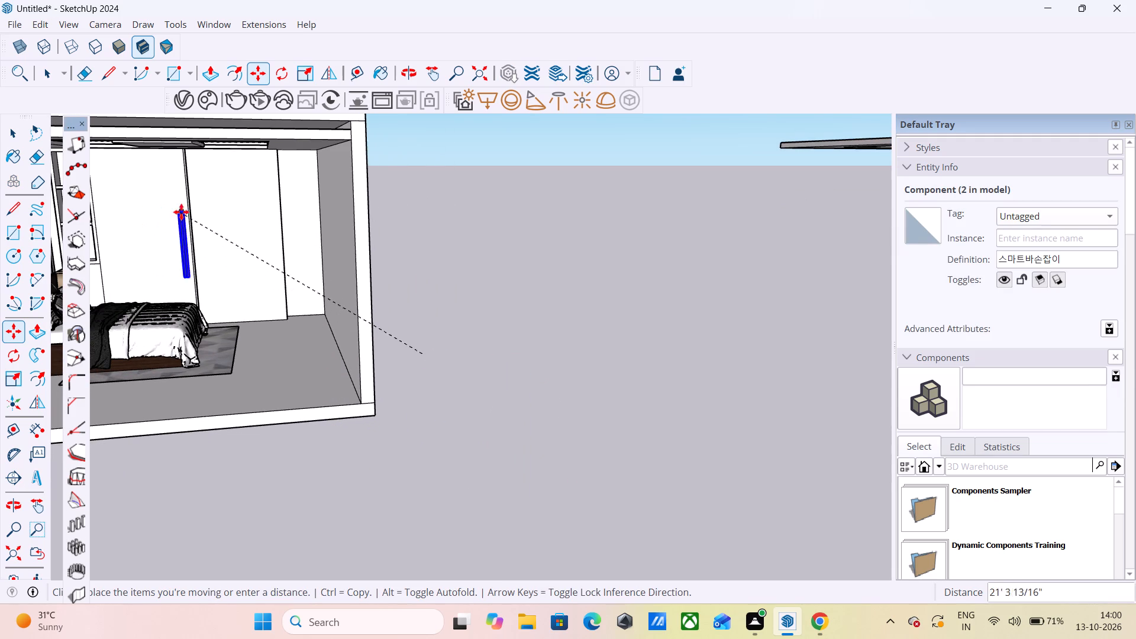
scroll(198, 203, up, 6)
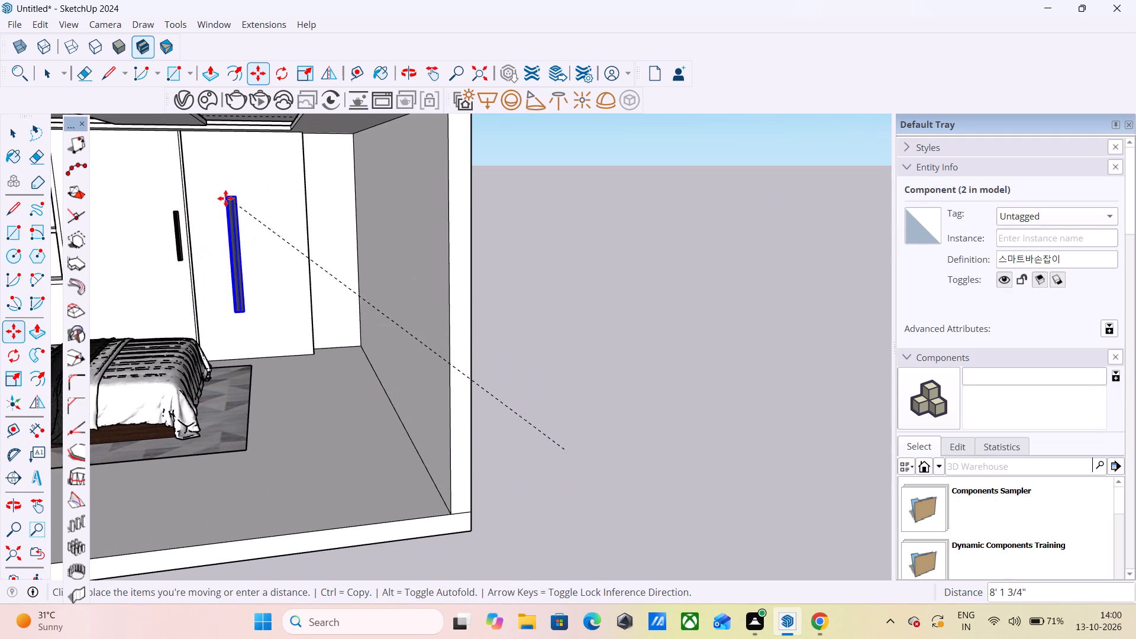
scroll(199, 207, up, 15)
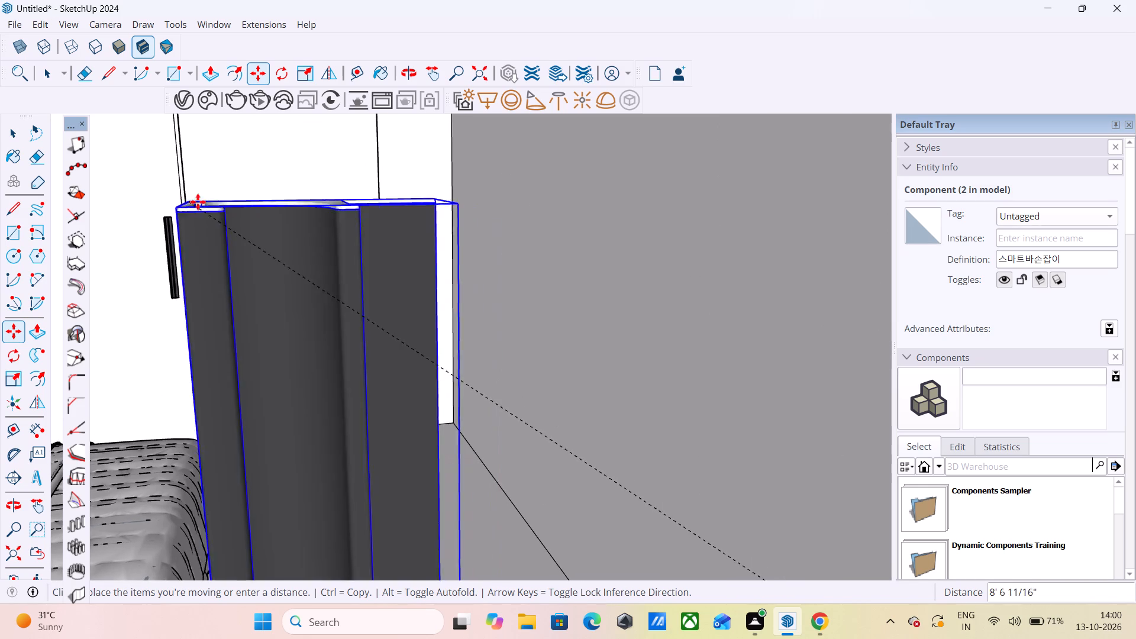
middle_drag(281, 226, 563, 310)
middle_drag(576, 312, 626, 312)
scroll(622, 314, up, 1)
scroll(664, 291, down, 13)
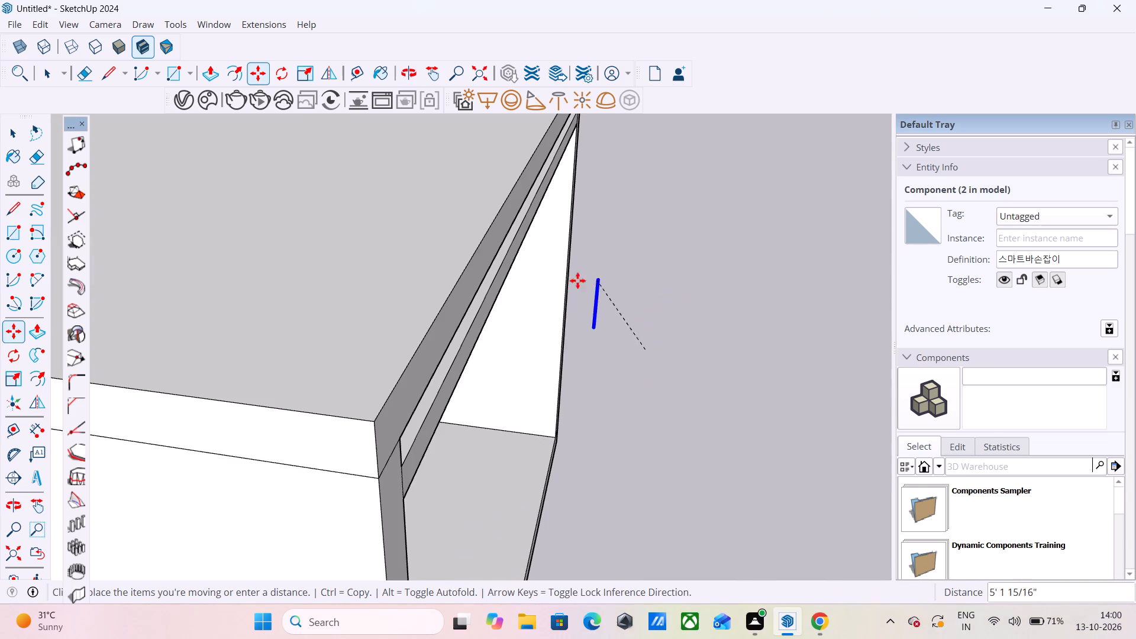
middle_drag(573, 356, 565, 355)
middle_drag(544, 351, 399, 309)
scroll(287, 325, up, 2)
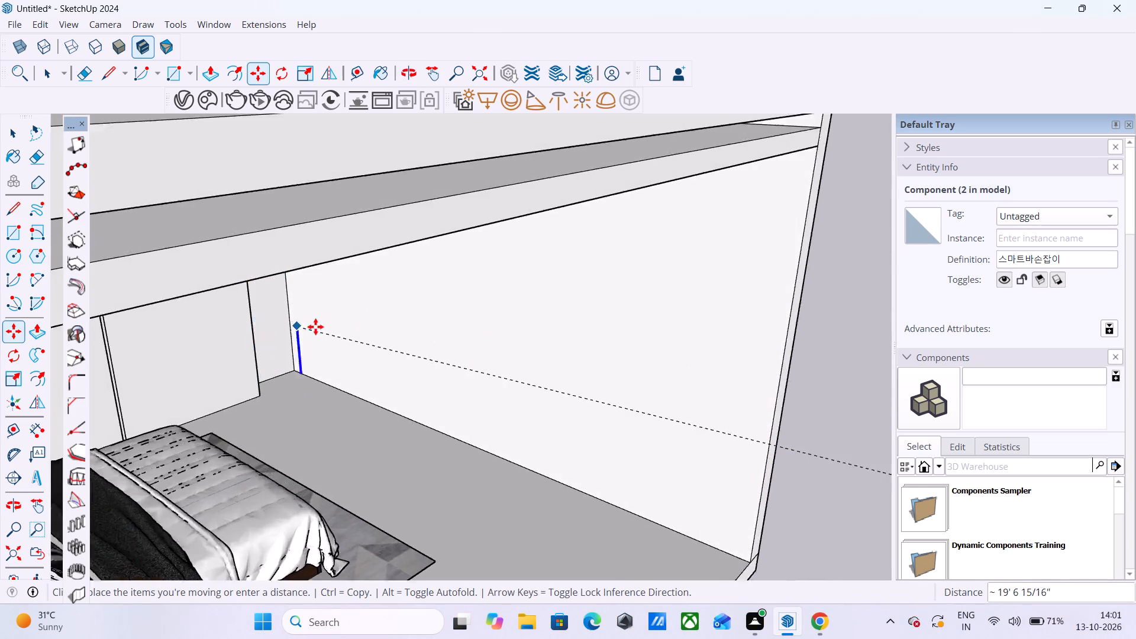
scroll(315, 327, up, 2)
middle_drag(261, 313, 286, 312)
scroll(256, 276, down, 2)
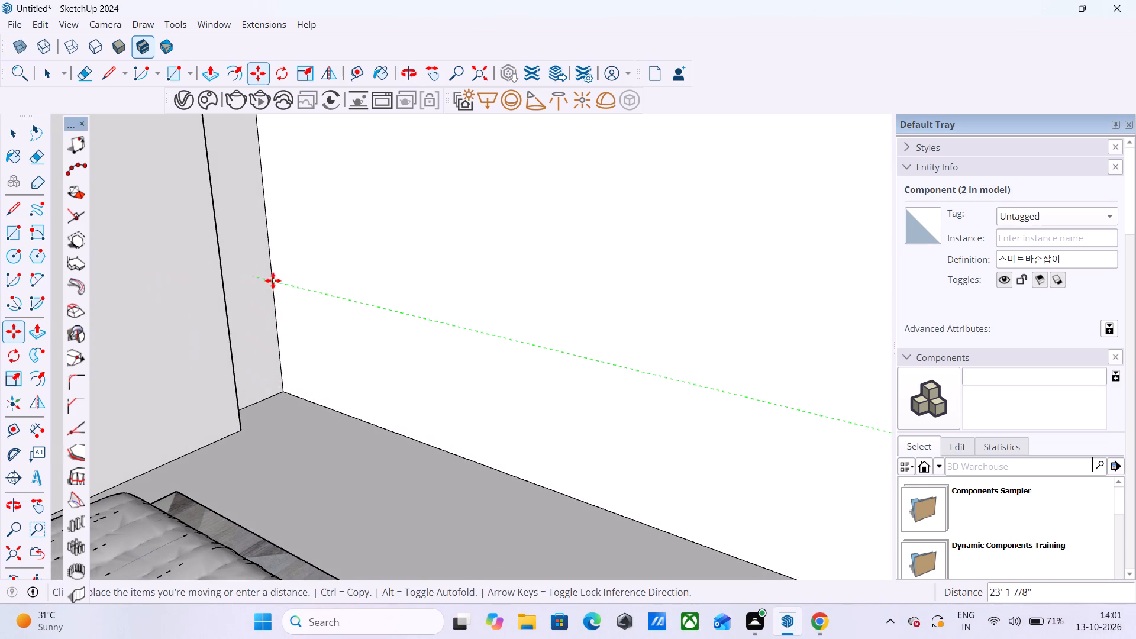
scroll(273, 280, down, 1)
middle_drag(541, 293, 531, 294)
middle_drag(518, 295, 423, 290)
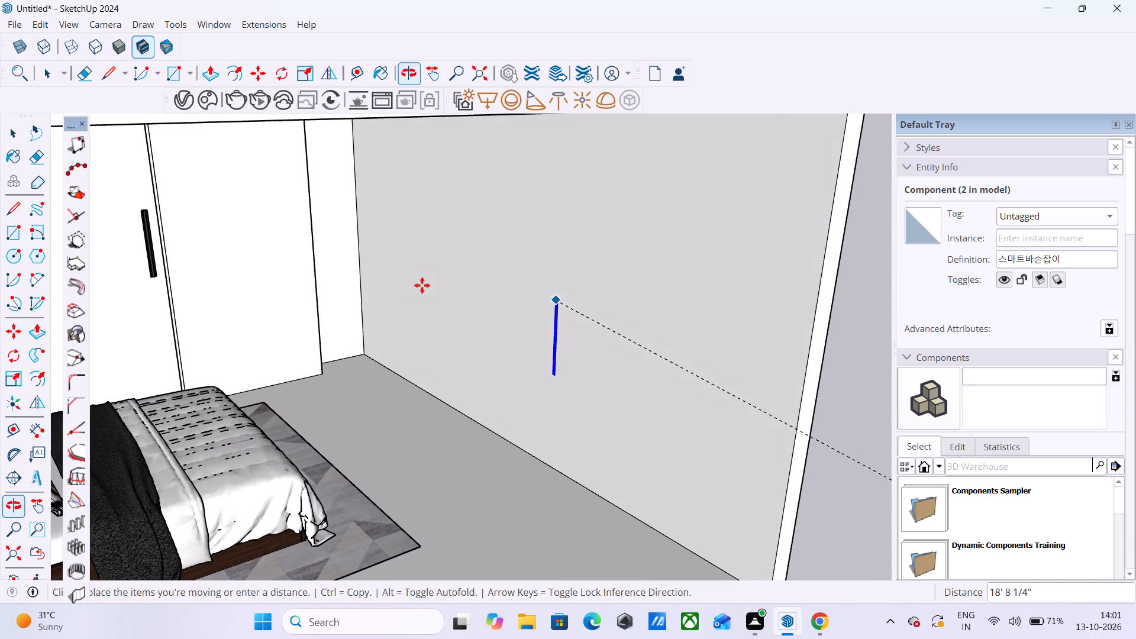
scroll(179, 217, up, 10)
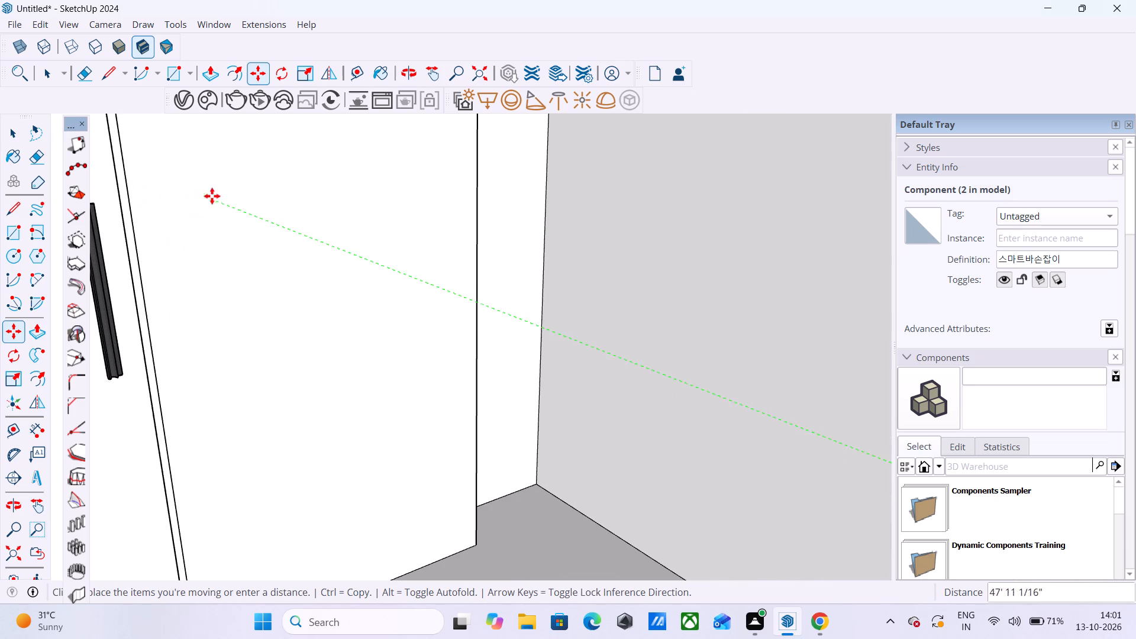
scroll(227, 195, down, 1)
scroll(99, 199, up, 10)
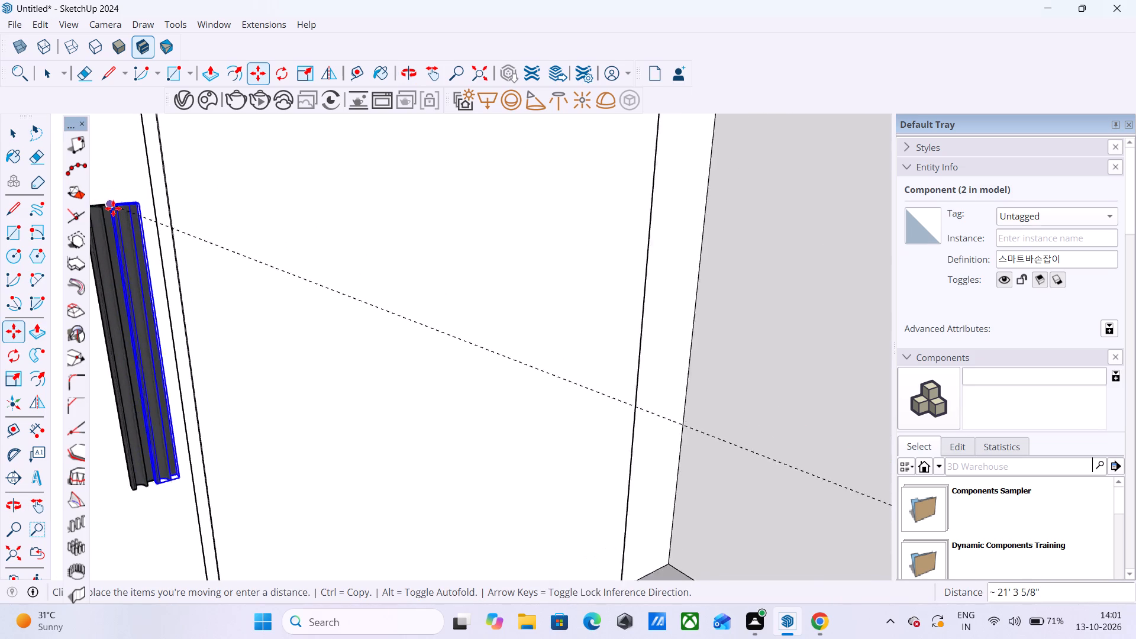
scroll(113, 208, up, 8)
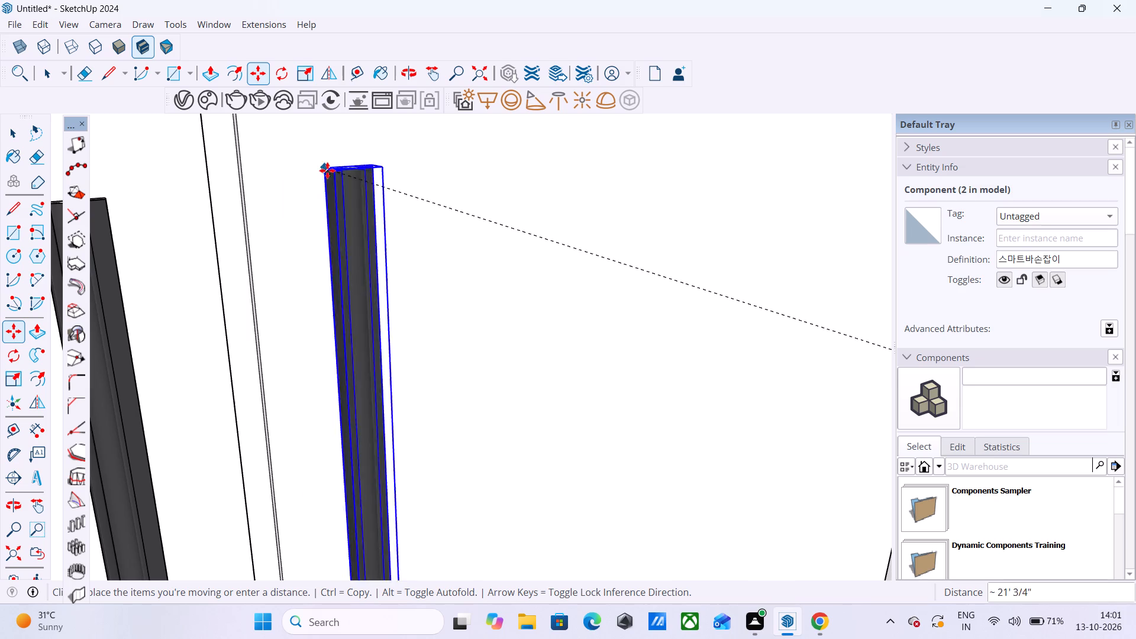
click(339, 176)
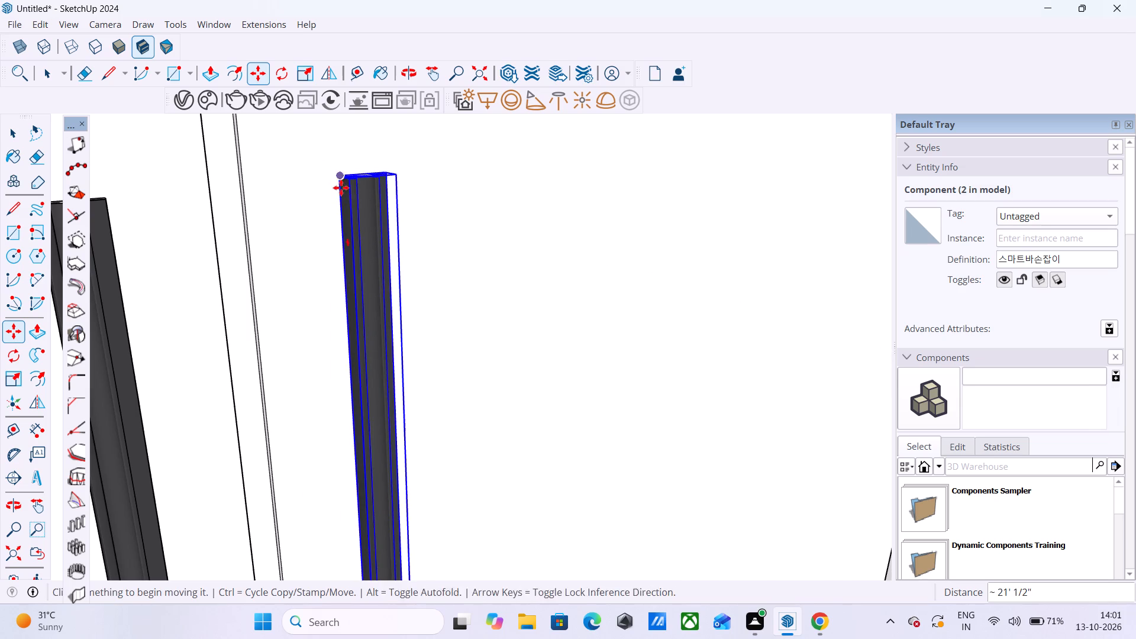
Nudge the second panel's handle slightly along the red axis, away from the vertical seam between the door panels.
middle_click(200, 293)
middle_drag(200, 293, 54, 291)
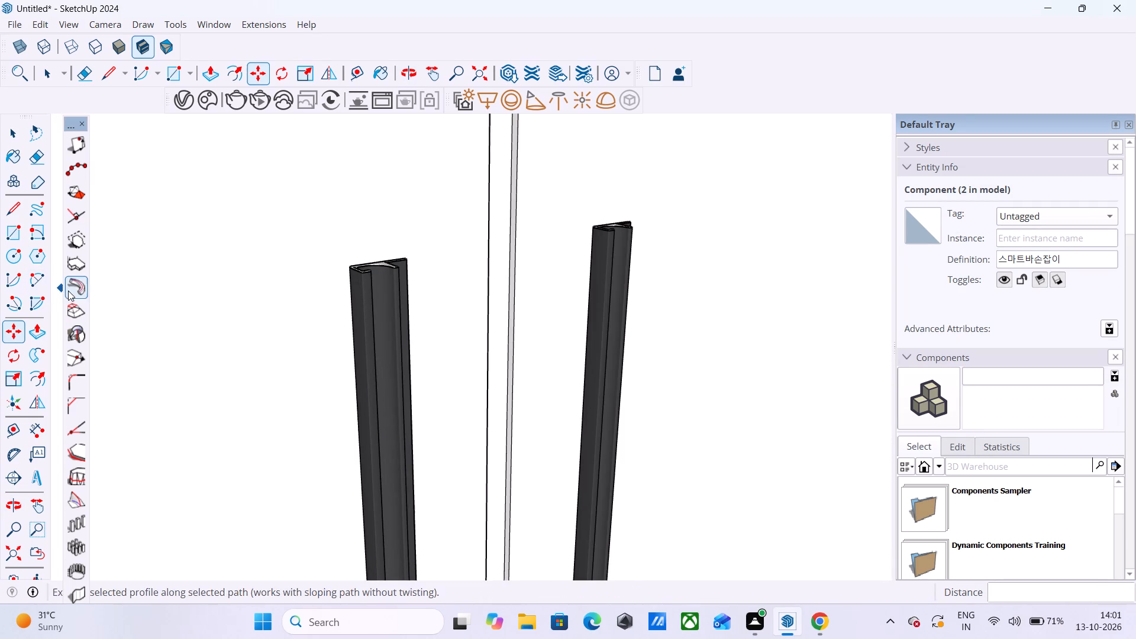
scroll(66, 291, down, 1)
middle_click(480, 377)
middle_drag(477, 379, 267, 380)
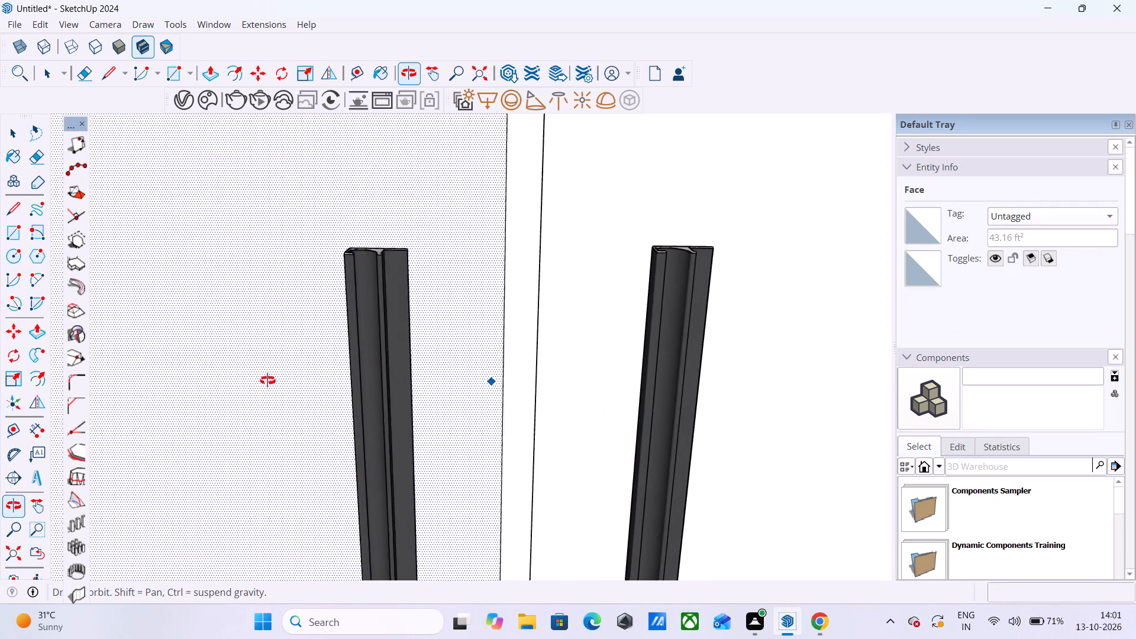
middle_drag(267, 380, 252, 380)
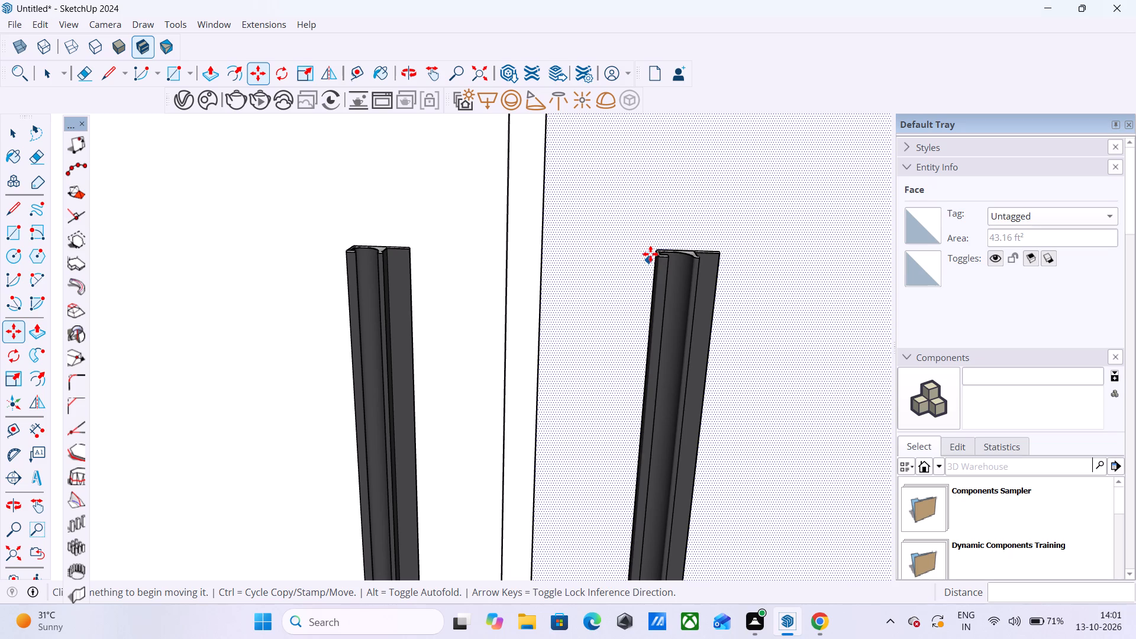
click(654, 251)
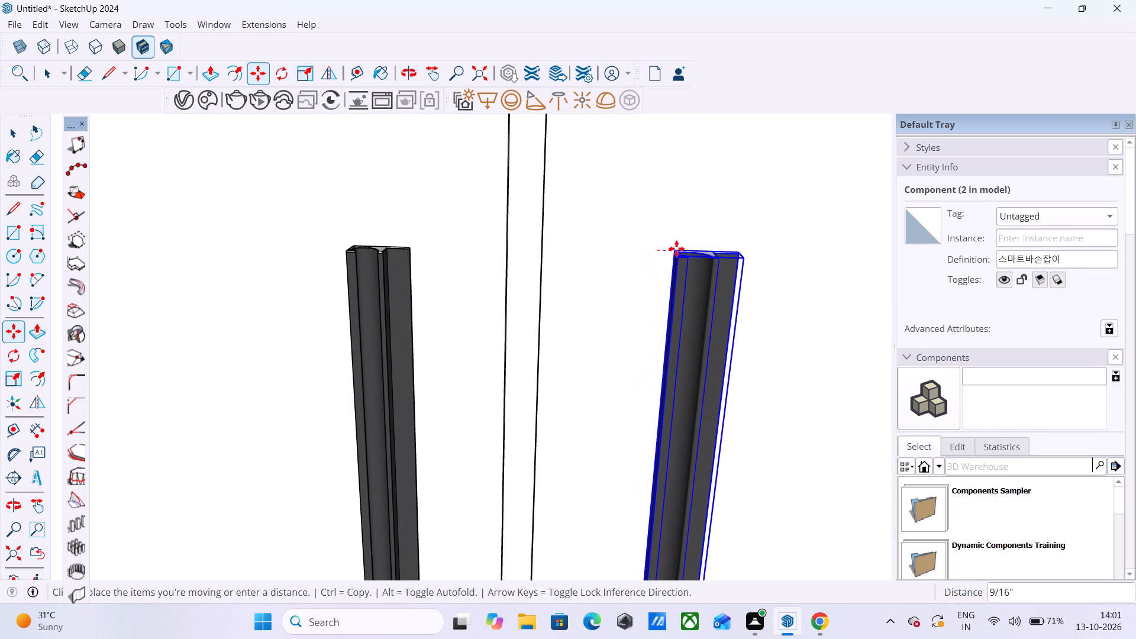
click(663, 248)
Examine the alignment and spacing of the two bar handles on either side of the seam, up close and from the room's open front.
scroll(377, 254, down, 9)
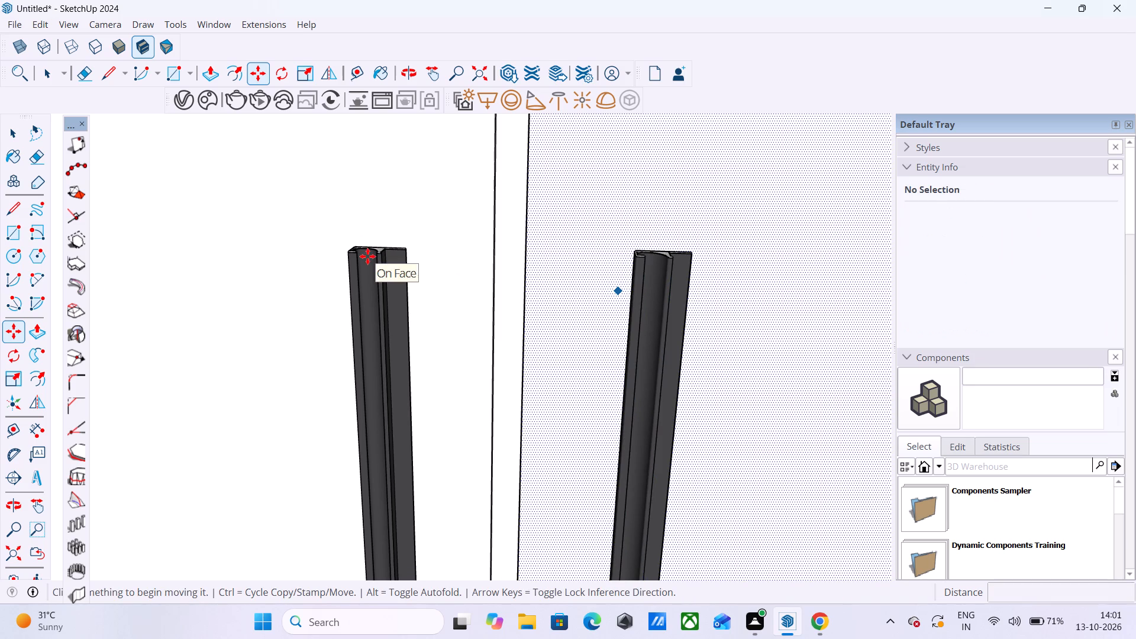
scroll(365, 284, down, 20)
scroll(365, 284, down, 3)
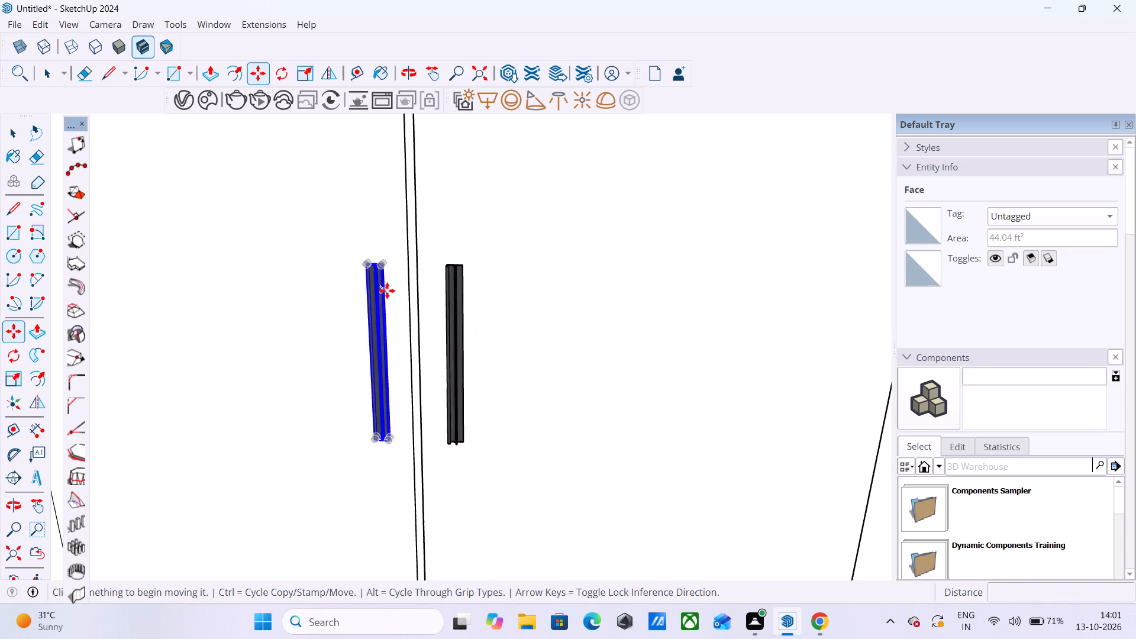
scroll(387, 291, down, 20)
scroll(387, 291, down, 19)
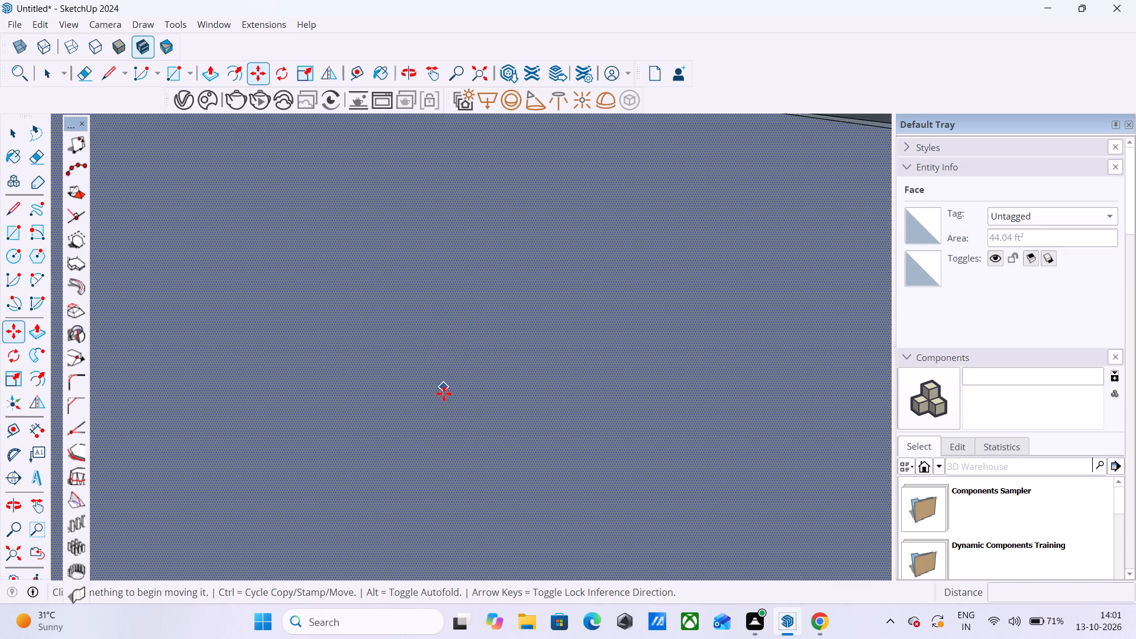
scroll(444, 393, down, 20)
scroll(444, 393, down, 18)
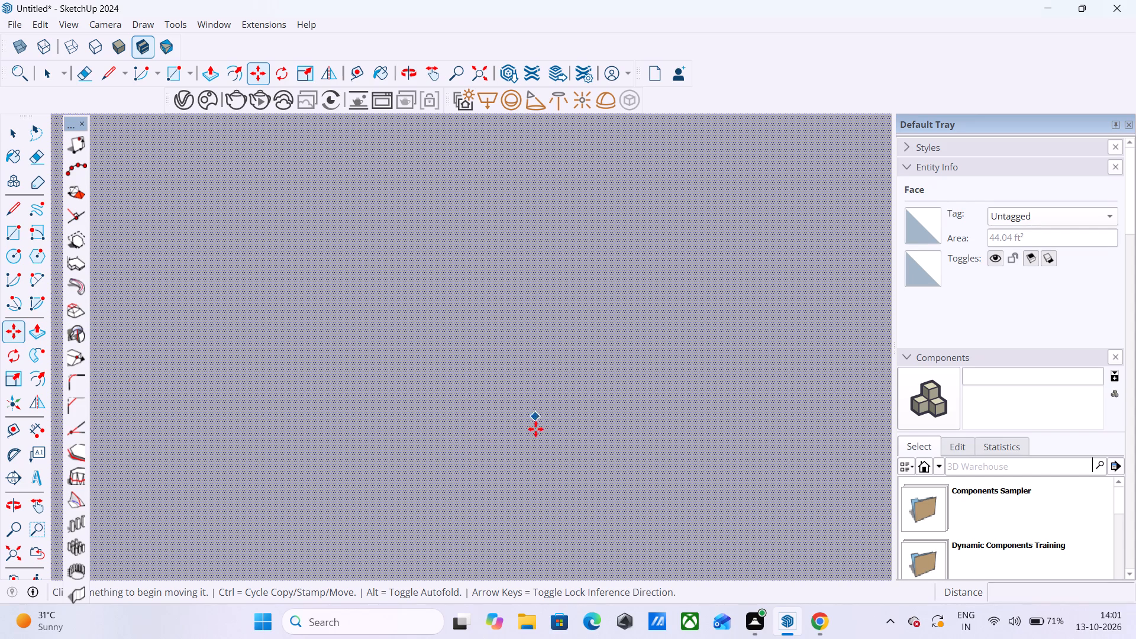
click(8, 557)
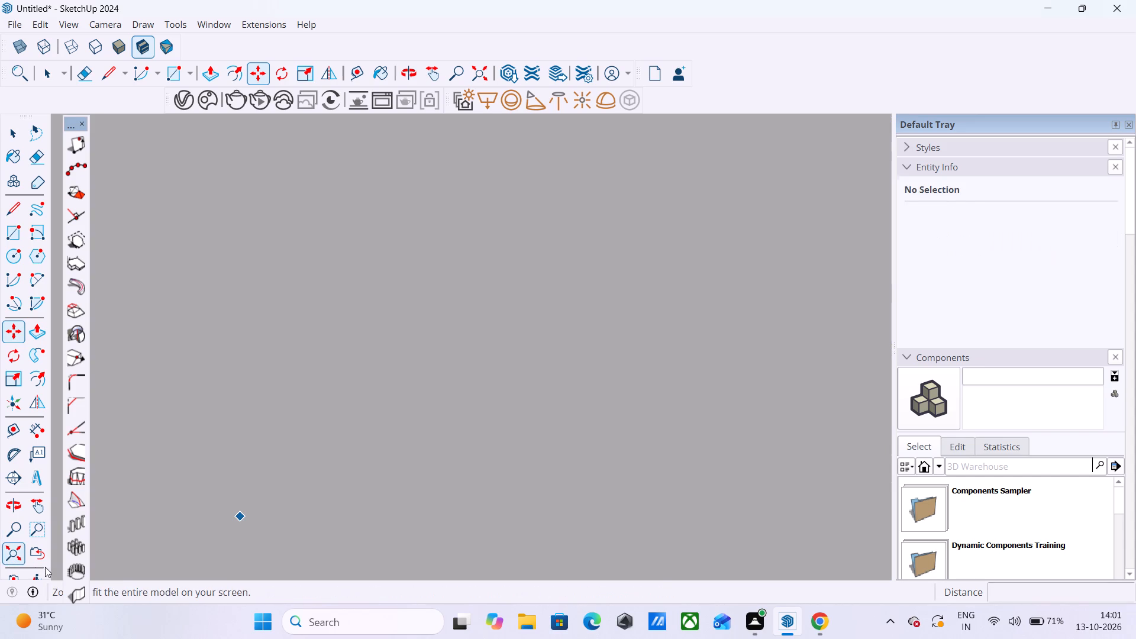
scroll(468, 398, down, 2)
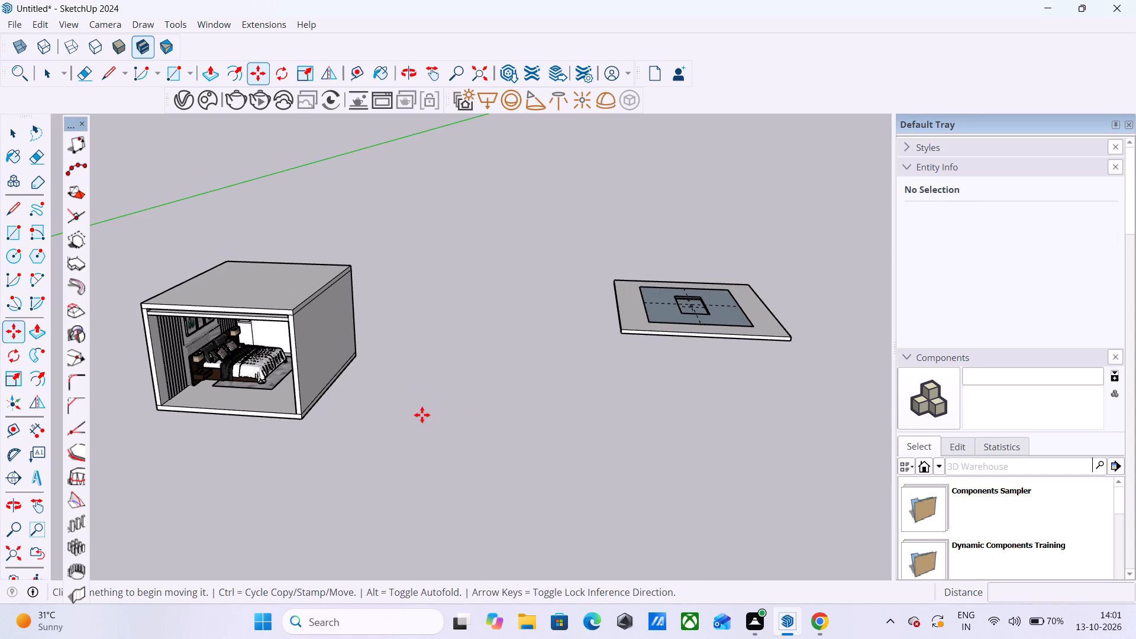
key(space)
scroll(101, 449, up, 5)
middle_drag(164, 454, 286, 391)
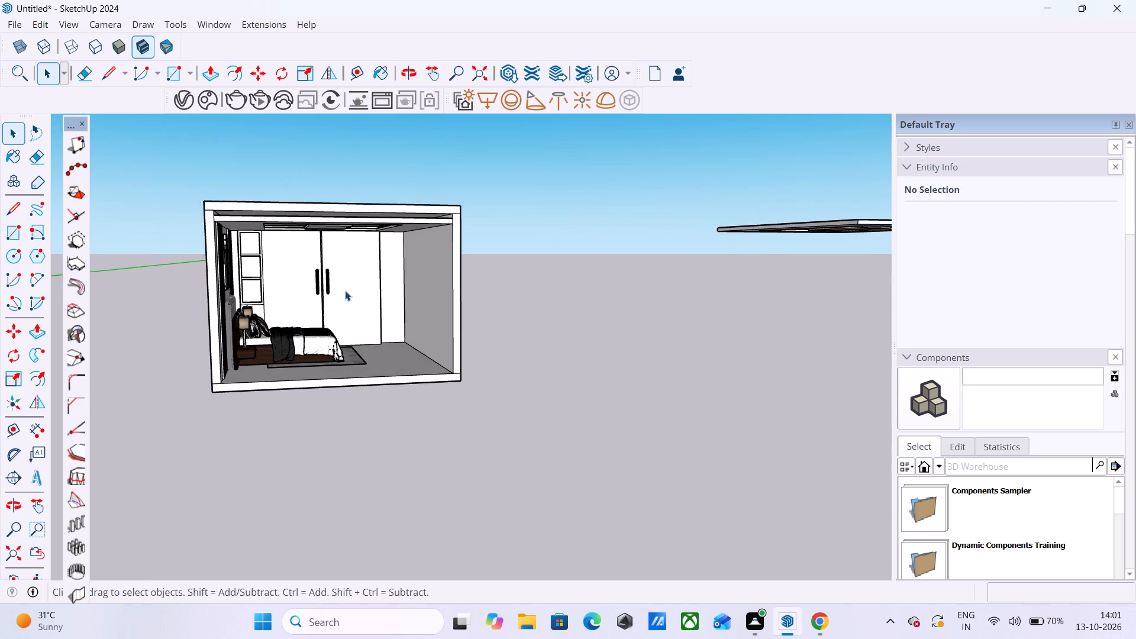
scroll(324, 259, up, 9)
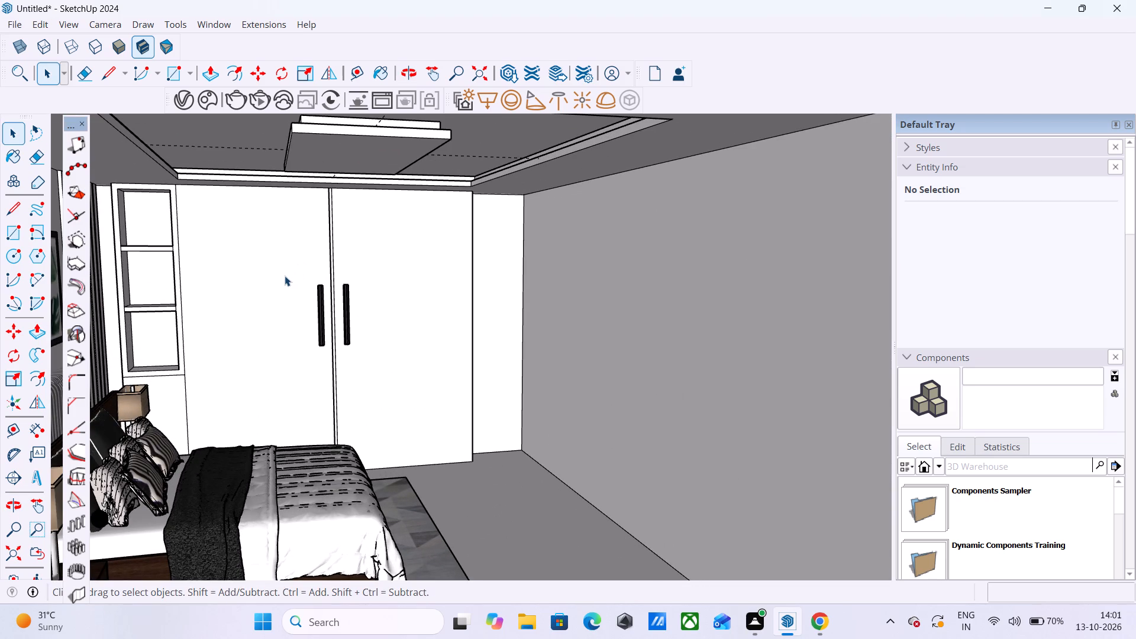
Examine the furnished bedroom's overall layout, ceiling and door panels from outside the open front.
scroll(393, 250, down, 3)
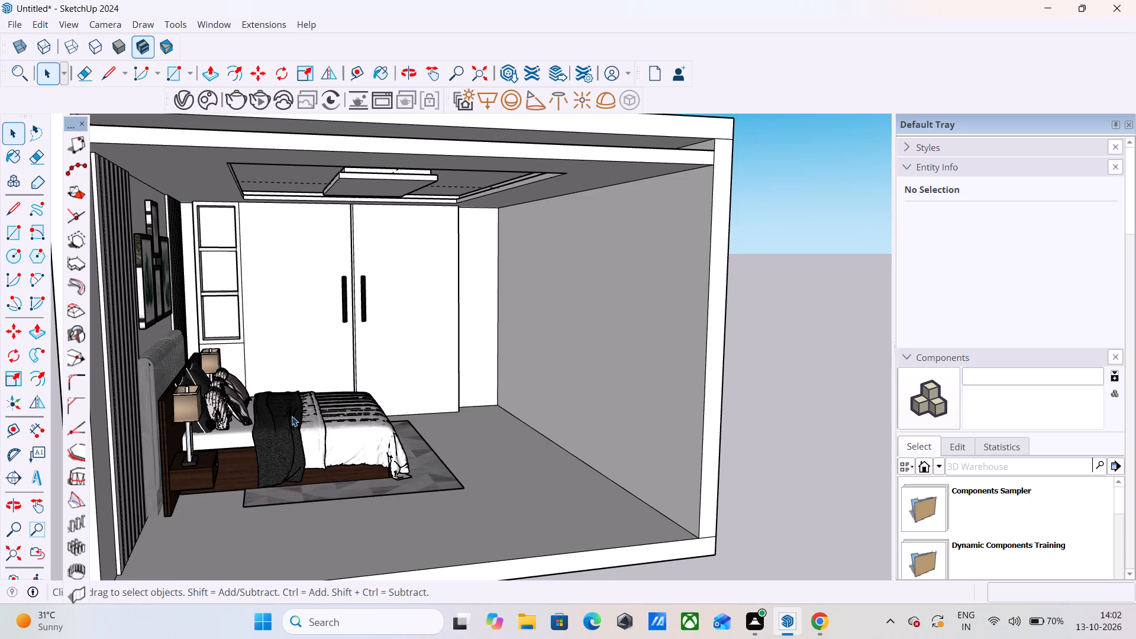
scroll(438, 387, down, 3)
scroll(624, 447, down, 2)
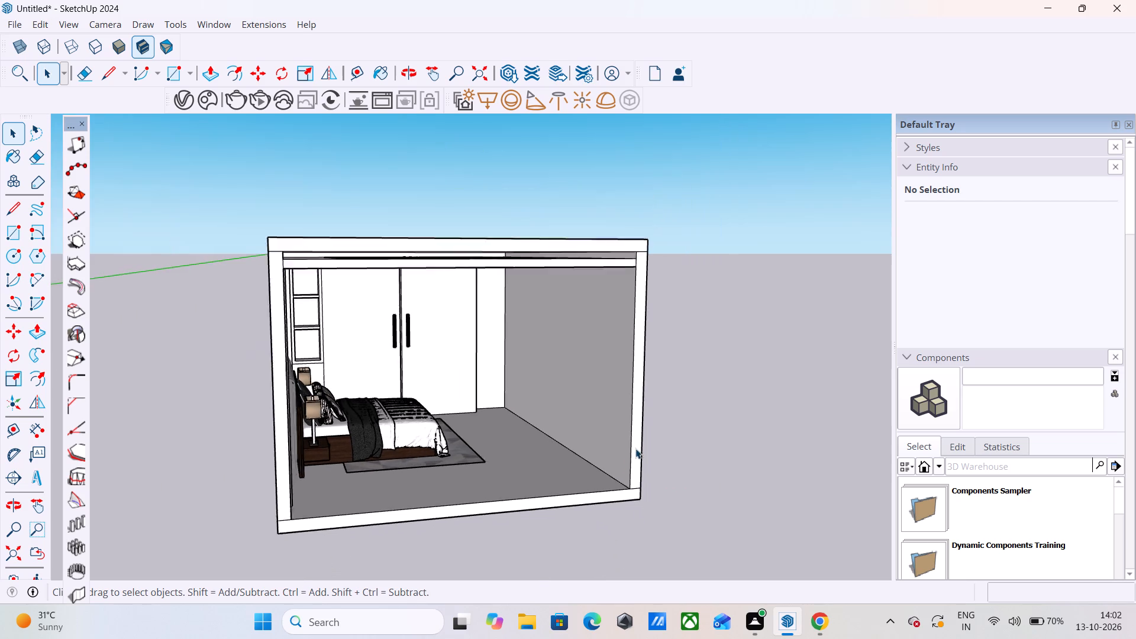
scroll(635, 448, down, 1)
middle_drag(650, 509, 539, 481)
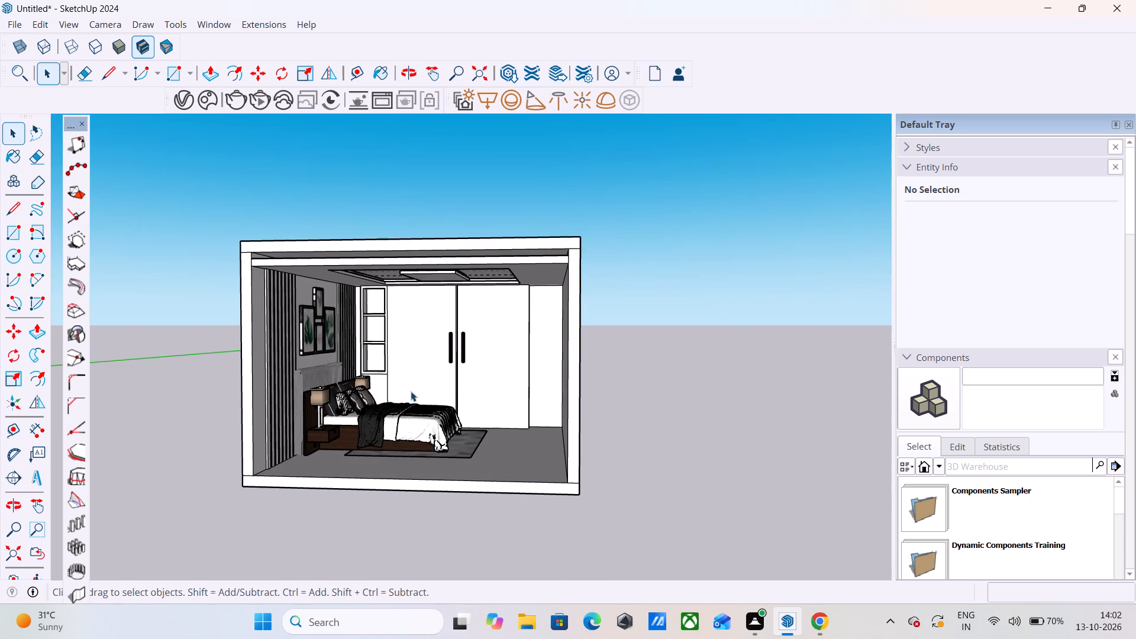
scroll(345, 372, up, 4)
middle_click(617, 392)
middle_drag(618, 401, 612, 424)
middle_drag(609, 431, 623, 415)
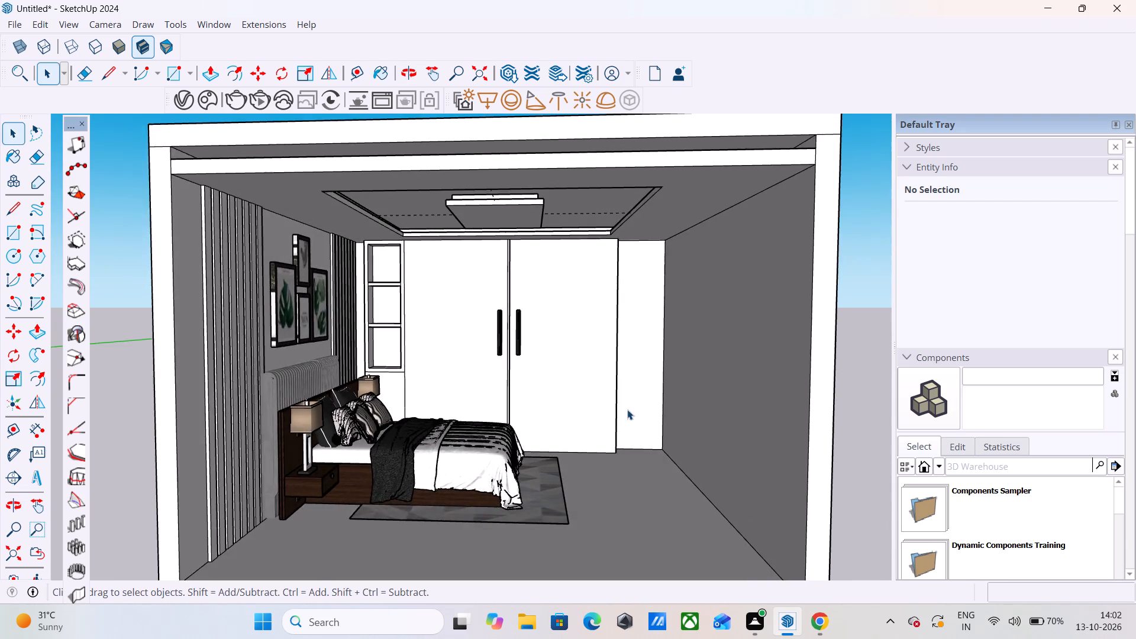
scroll(627, 411, down, 4)
Import the Florero flower vase model from Downloads and place it in the middle niche of the shelf unit.
click(21, 21)
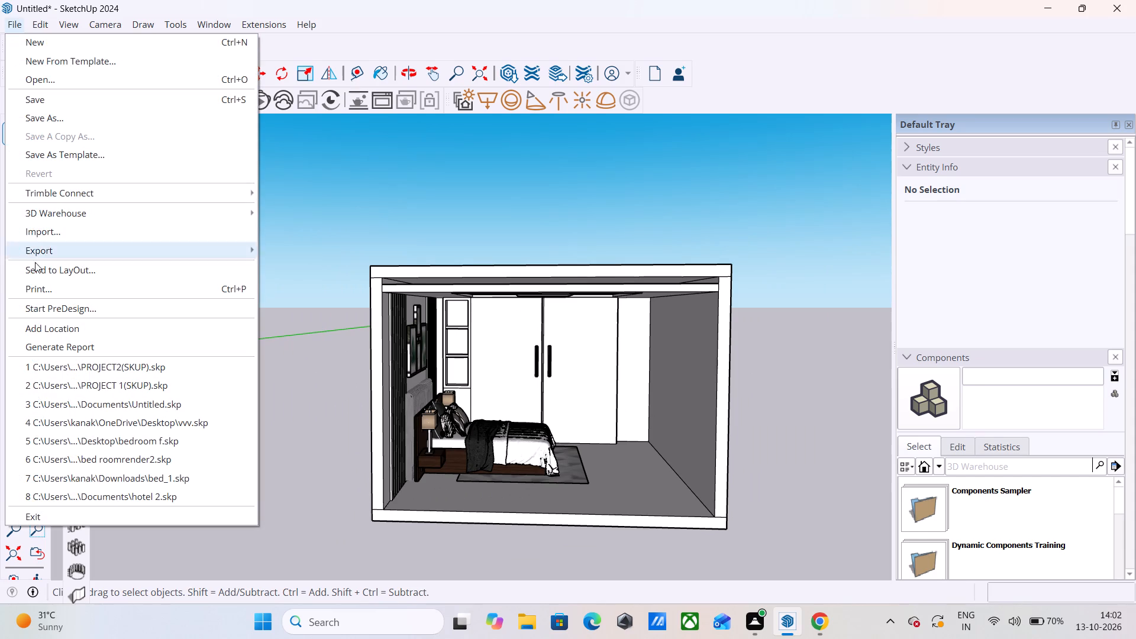
click(60, 231)
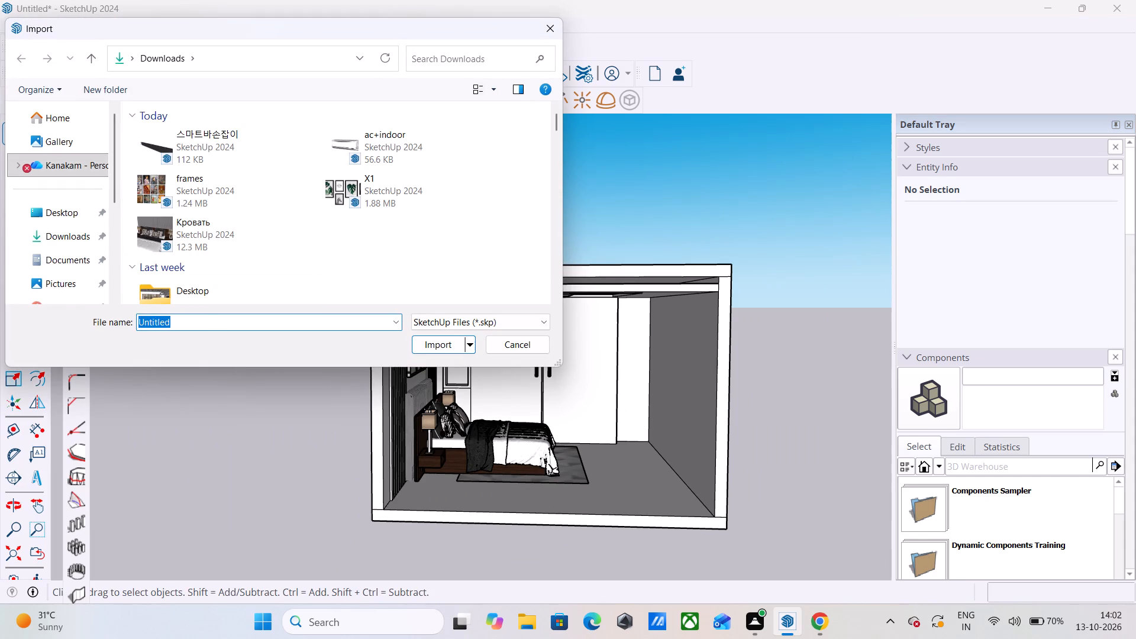
scroll(196, 234, down, 5)
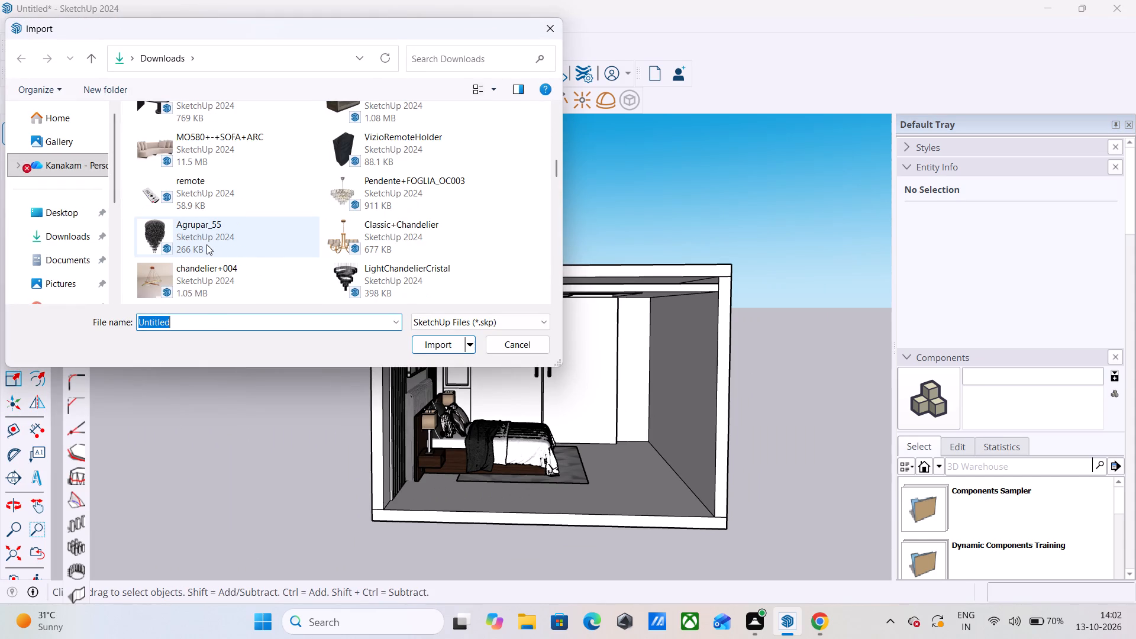
scroll(206, 244, down, 2)
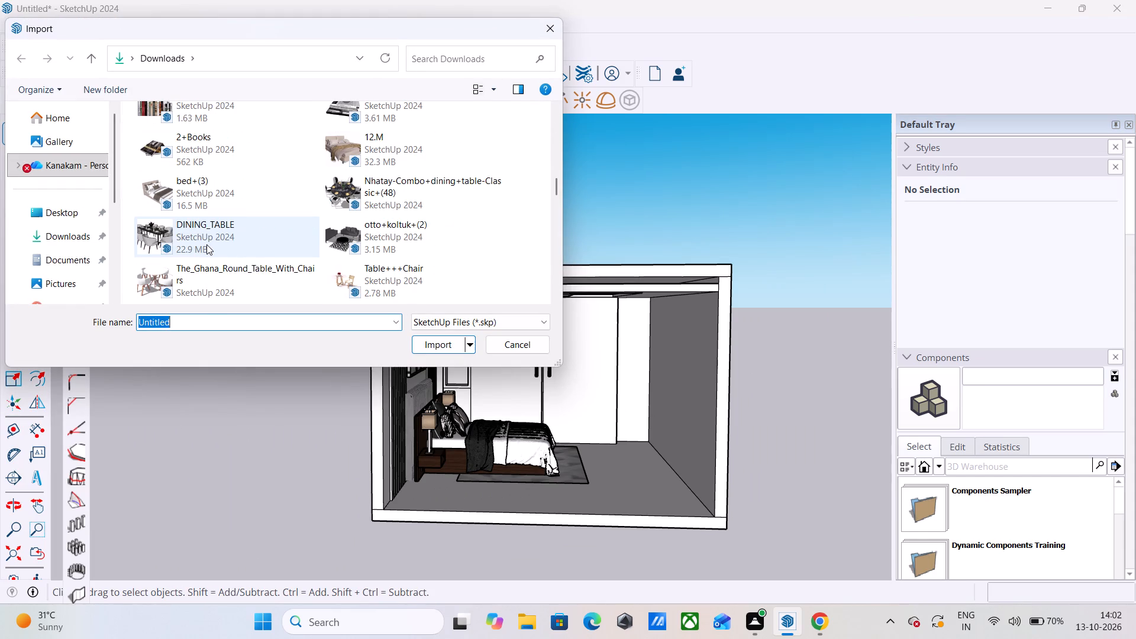
scroll(206, 244, down, 2)
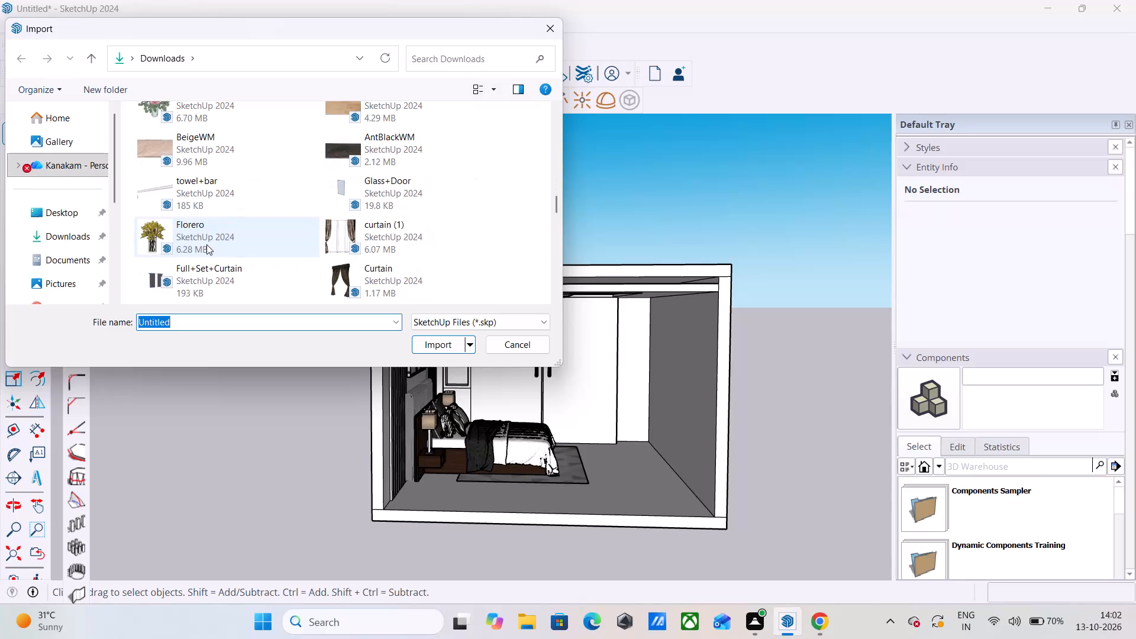
click(148, 233)
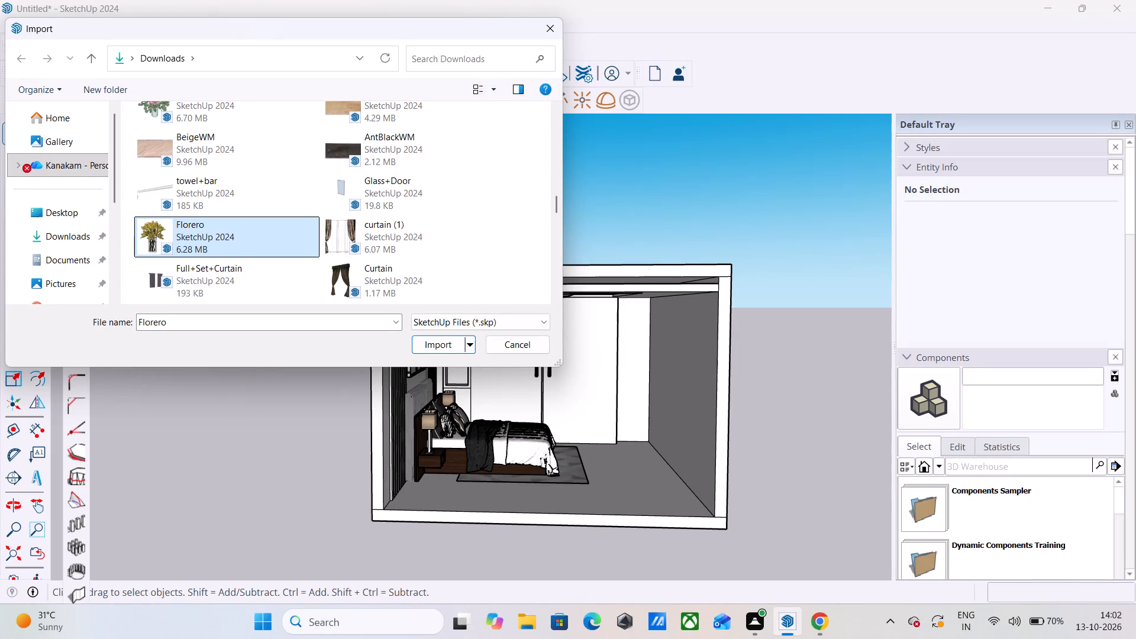
click(440, 347)
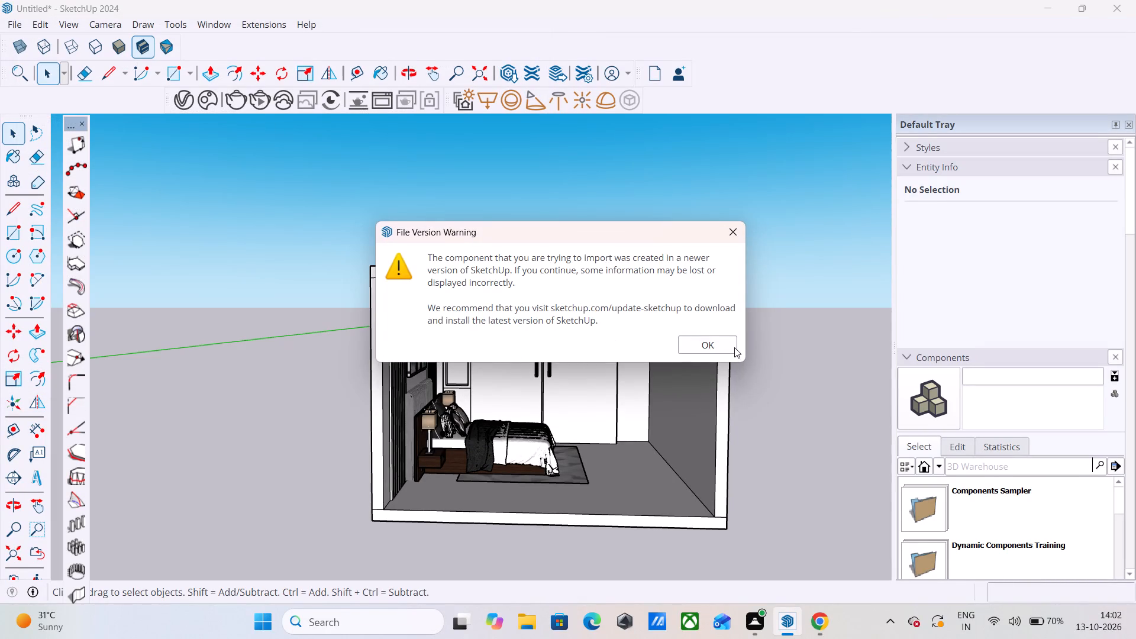
click(721, 344)
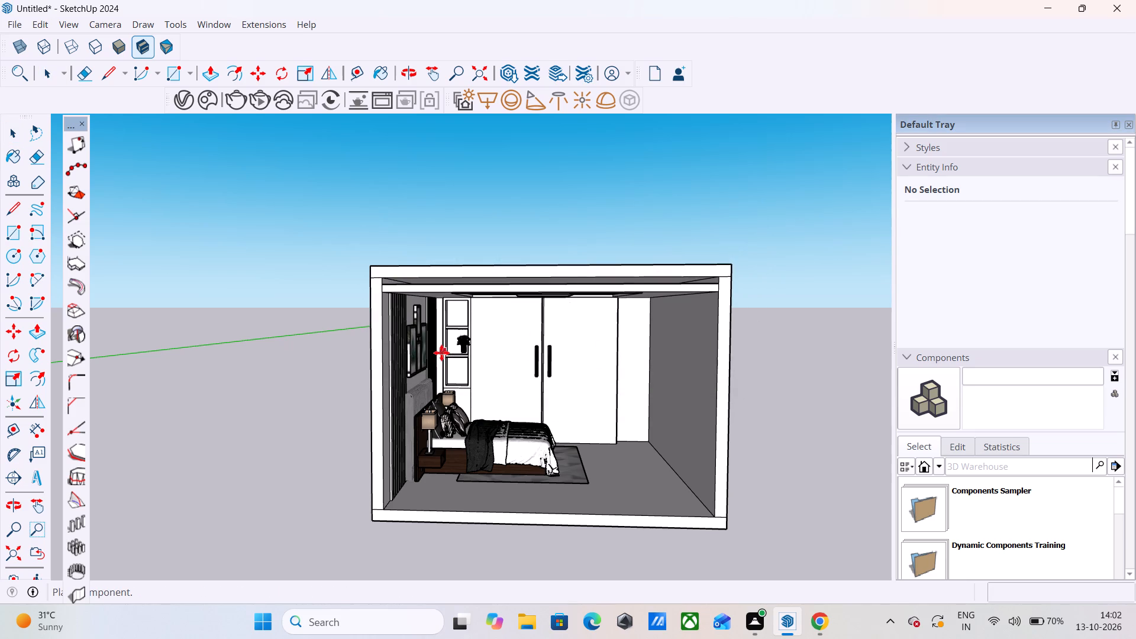
scroll(438, 353, up, 17)
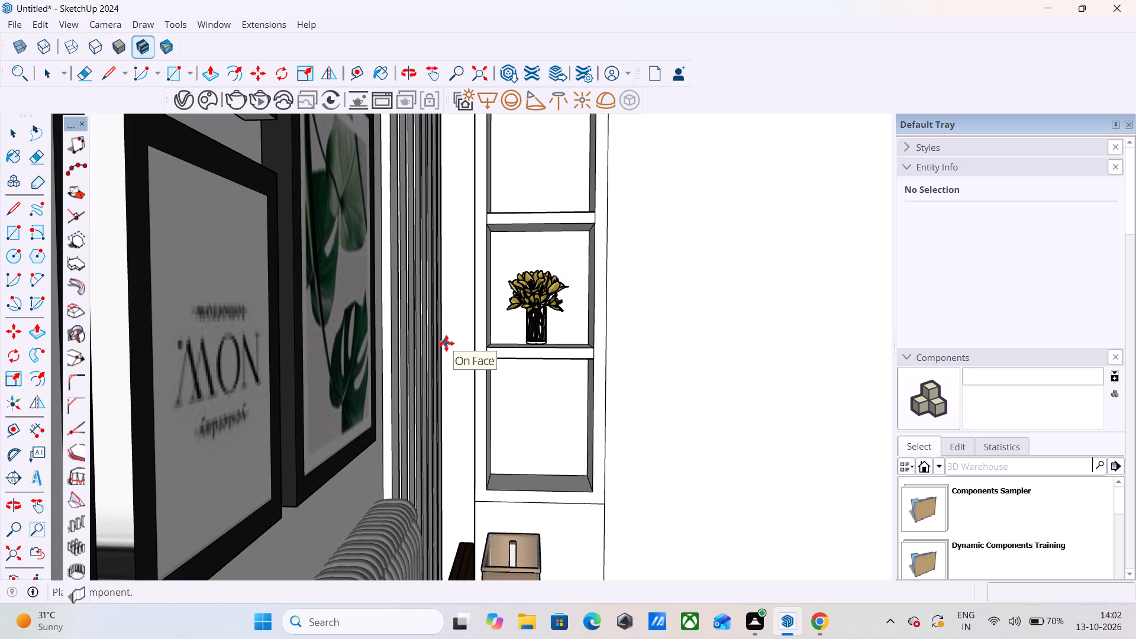
click(446, 343)
Move the flower vase about 3" by its bounding-box corner to the front edge of the niche's shelf.
scroll(510, 330, up, 10)
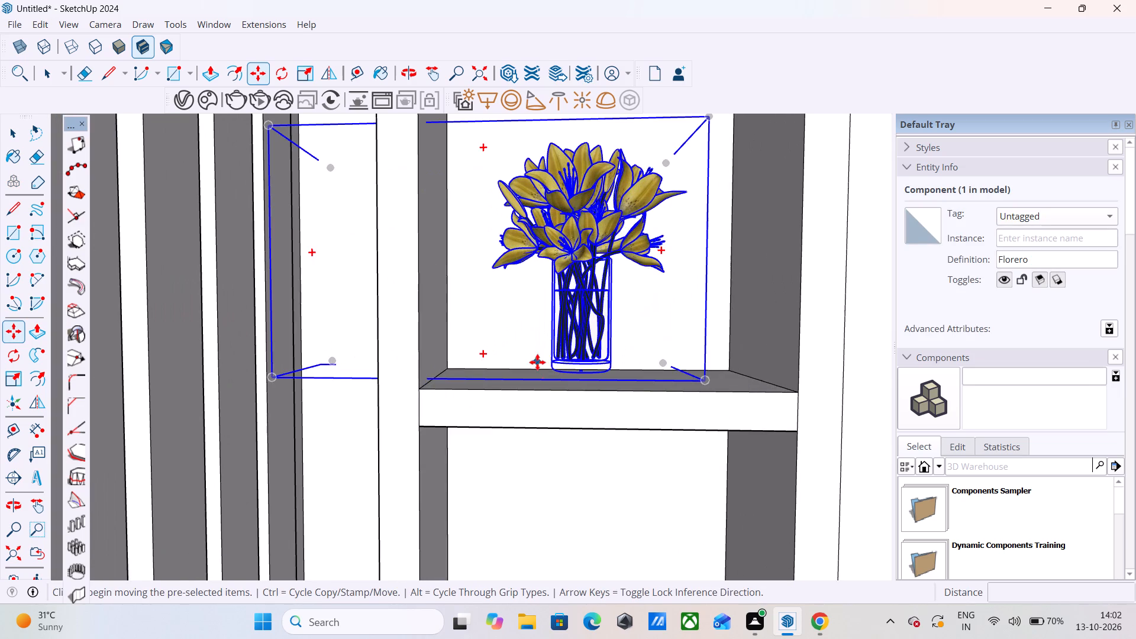
middle_drag(535, 389, 511, 466)
click(706, 396)
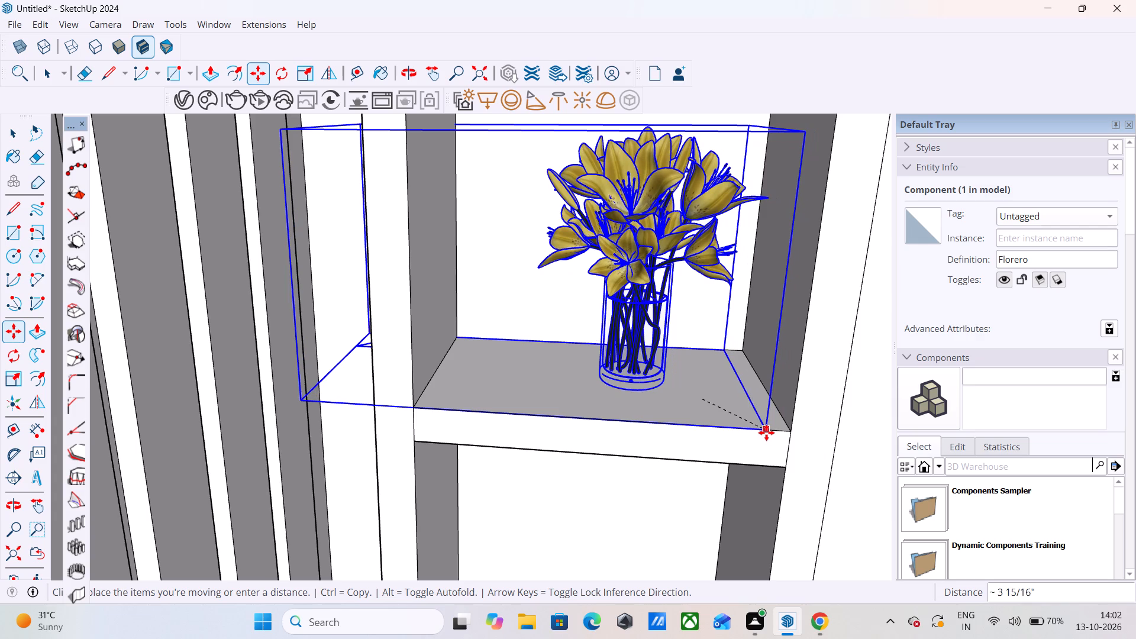
click(725, 431)
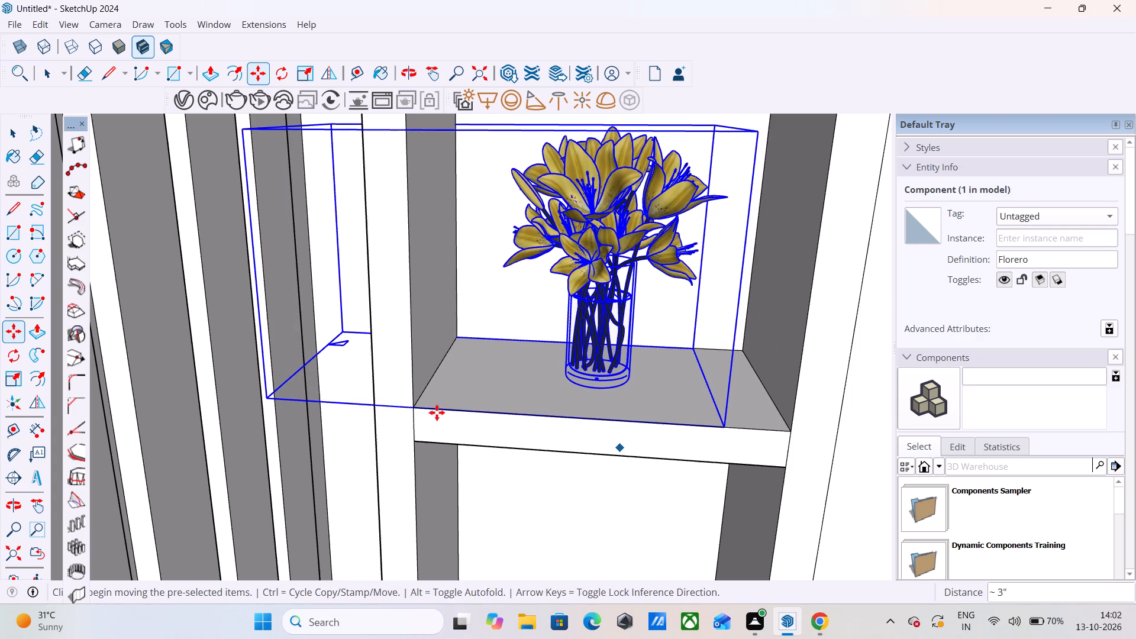
Scale the flower vase to about 1.04 along the red axis, 1.09 along blue and 1.71 along green.
click(21, 384)
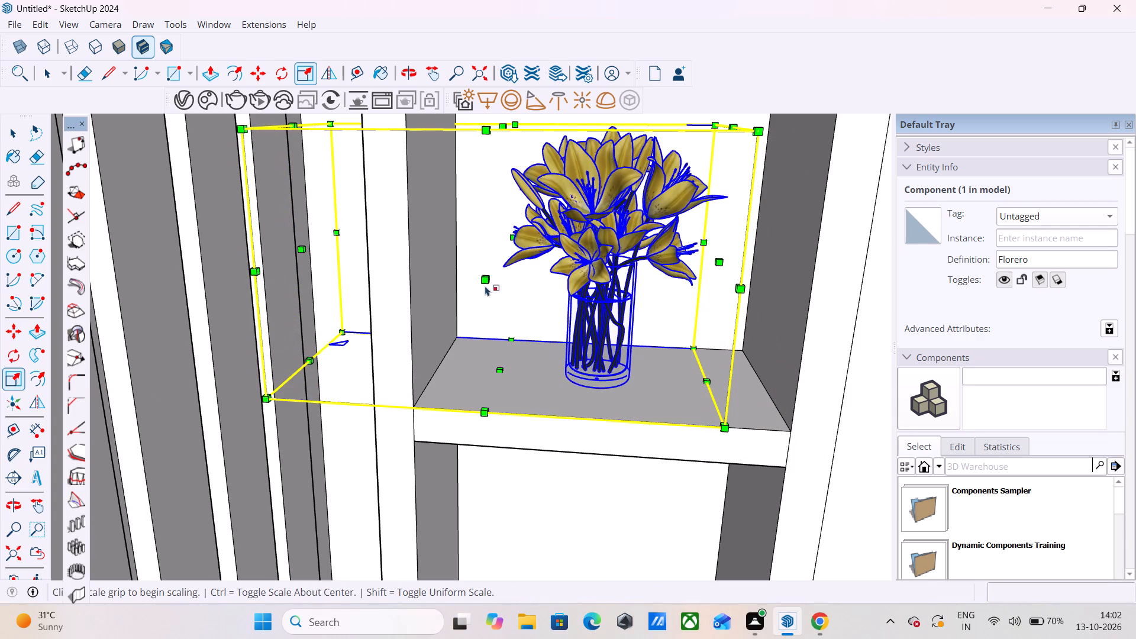
click(485, 285)
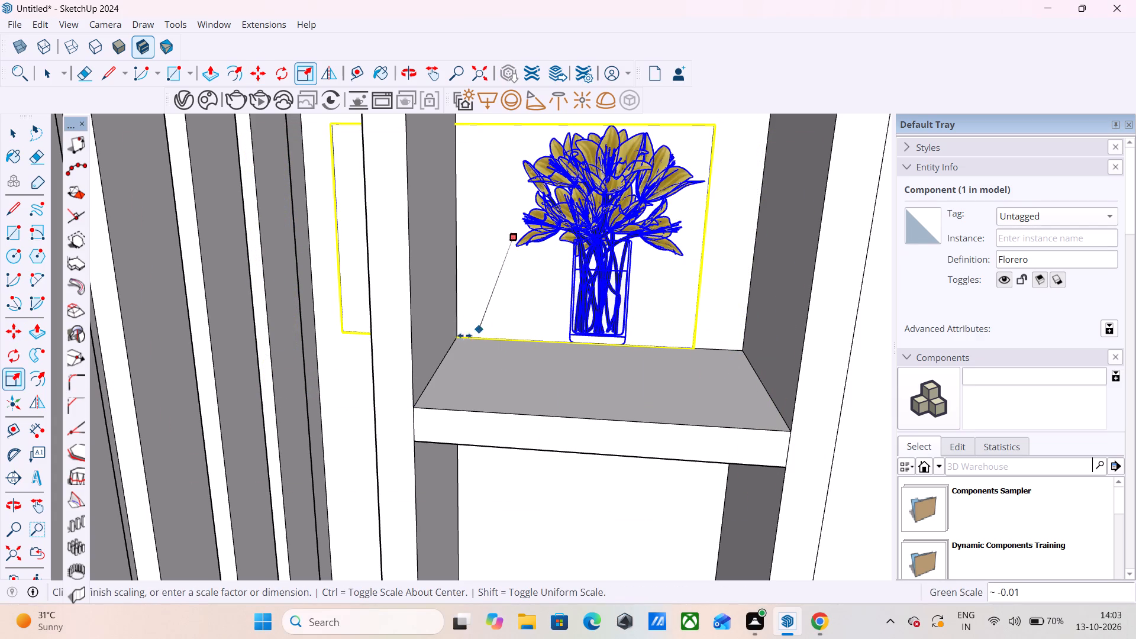
key(Escape)
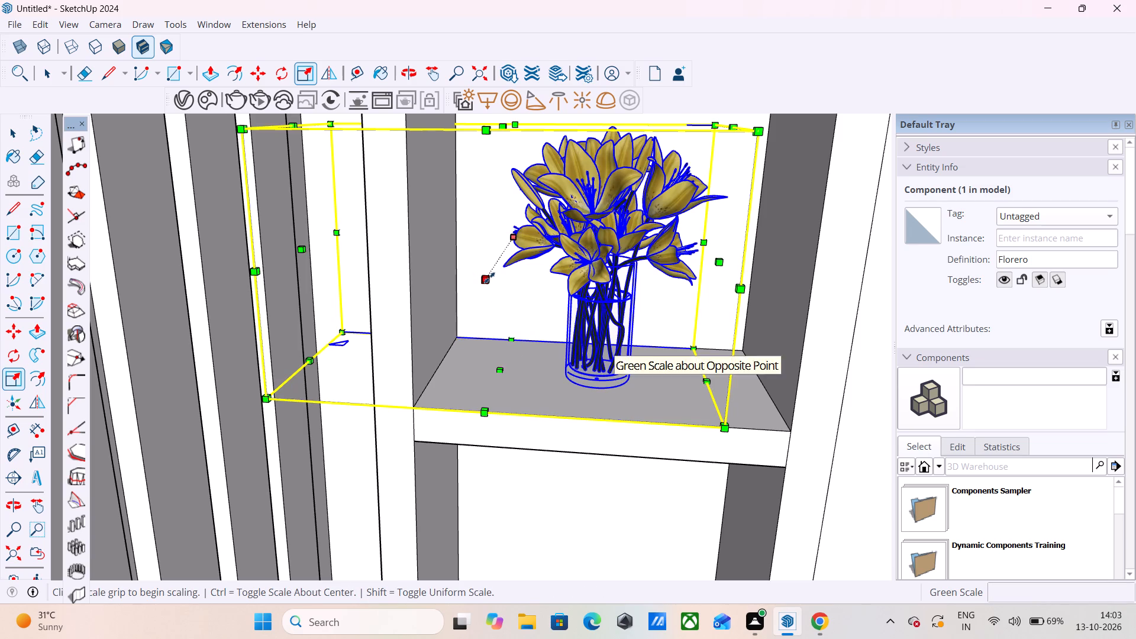
click(489, 277)
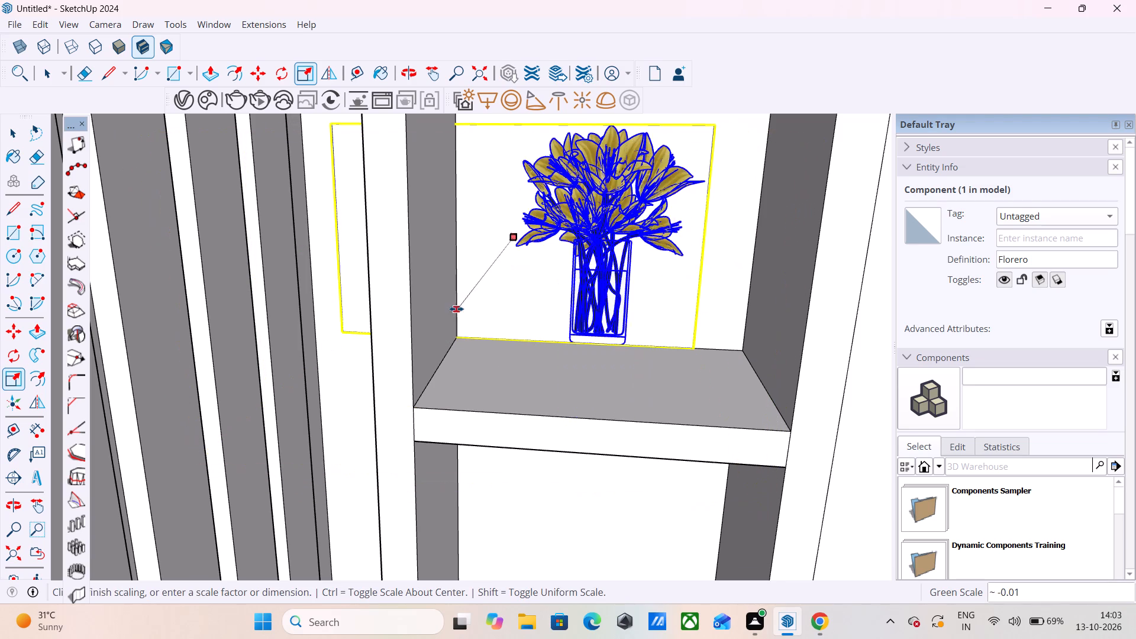
key(Escape)
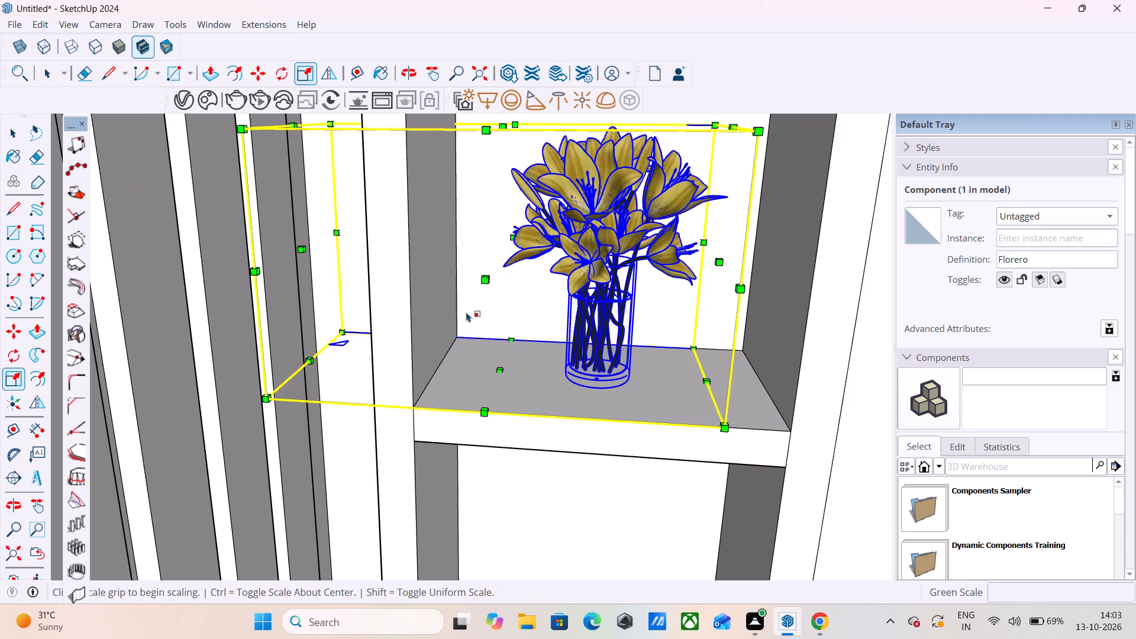
scroll(446, 346, down, 2)
click(660, 275)
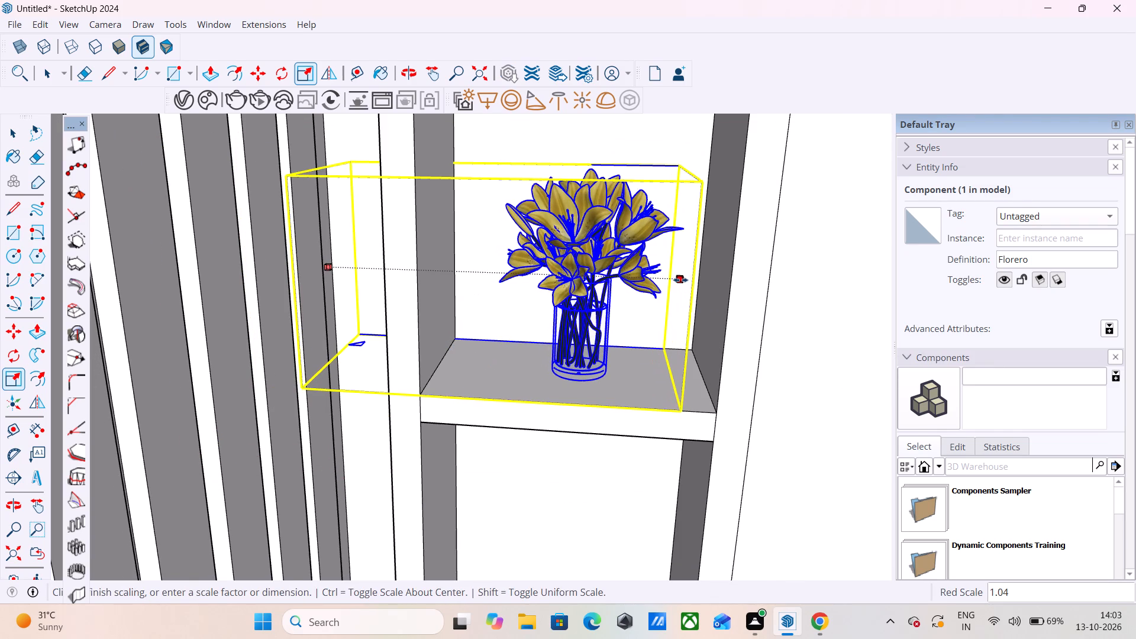
click(680, 280)
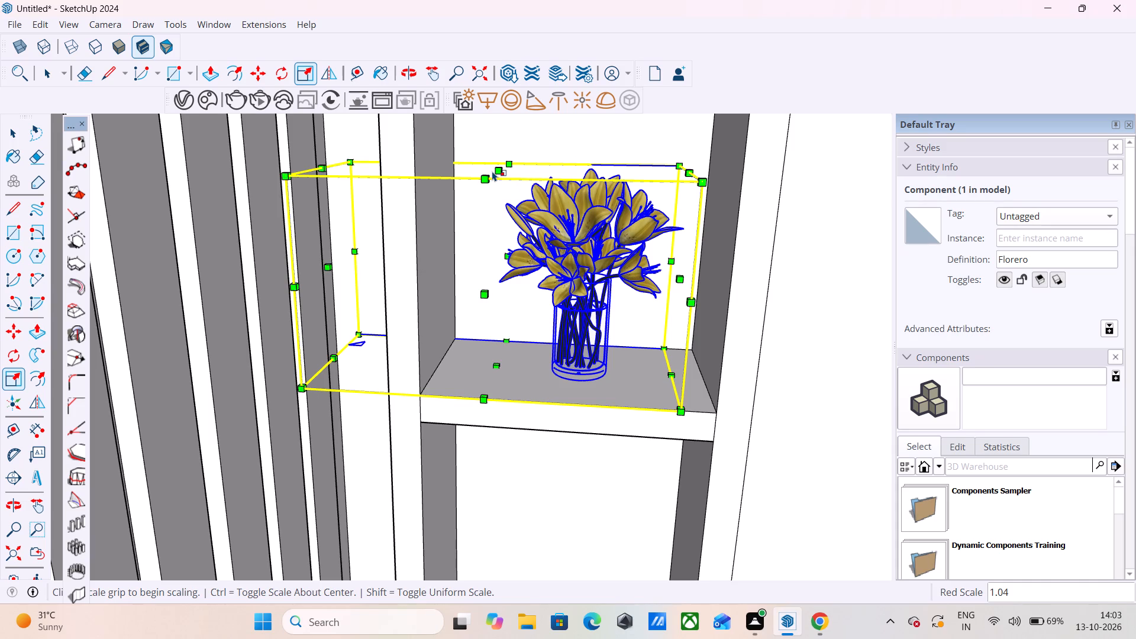
click(496, 171)
click(496, 151)
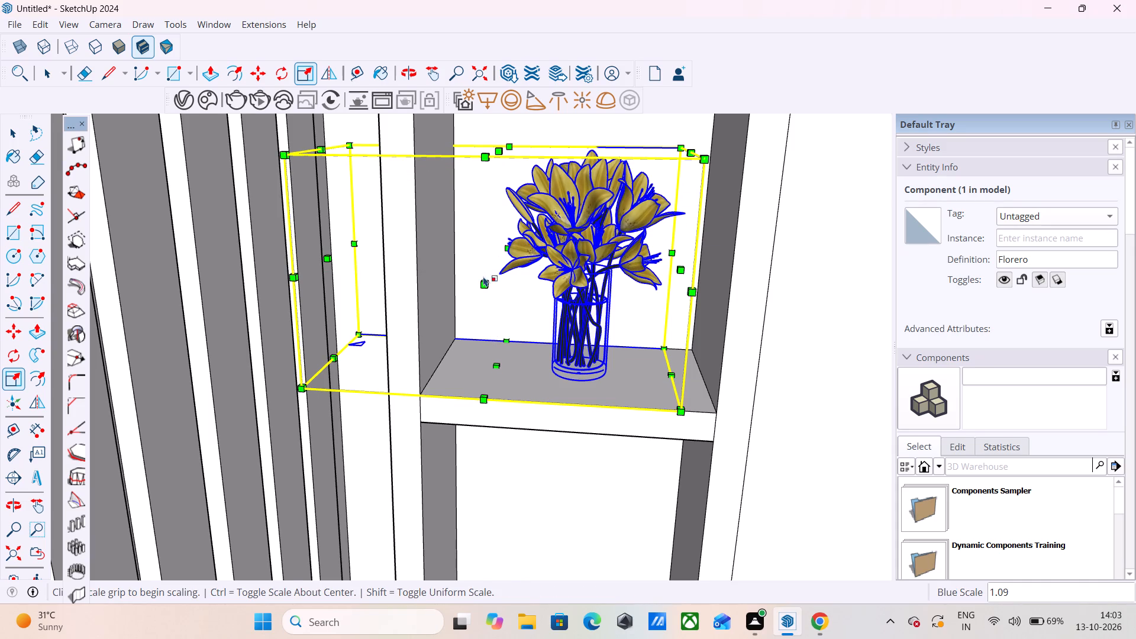
click(483, 283)
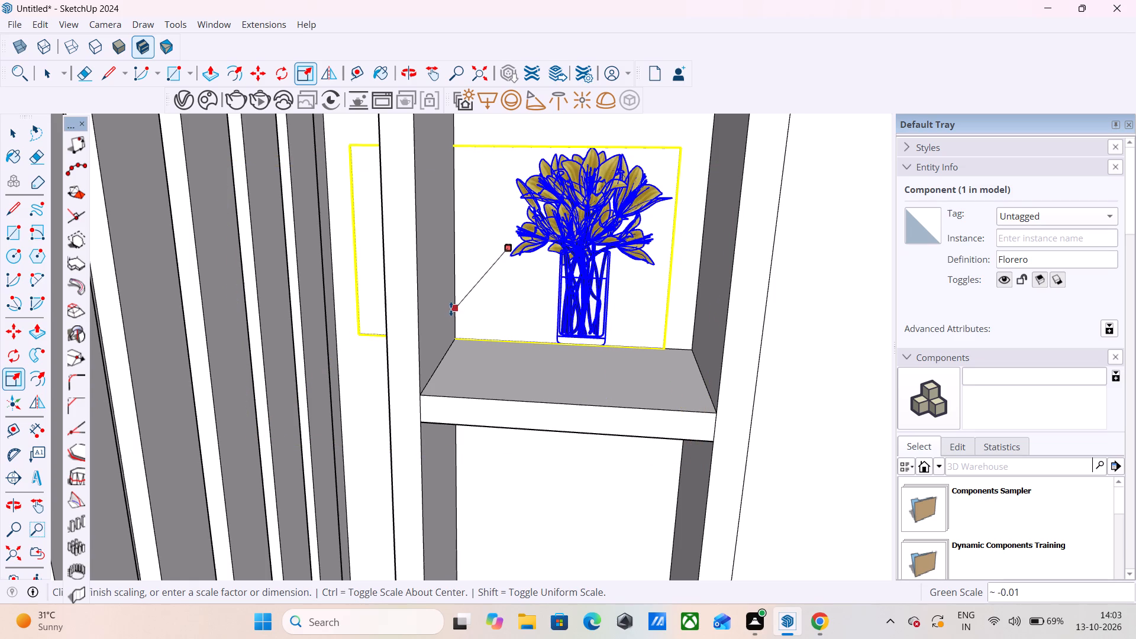
click(448, 315)
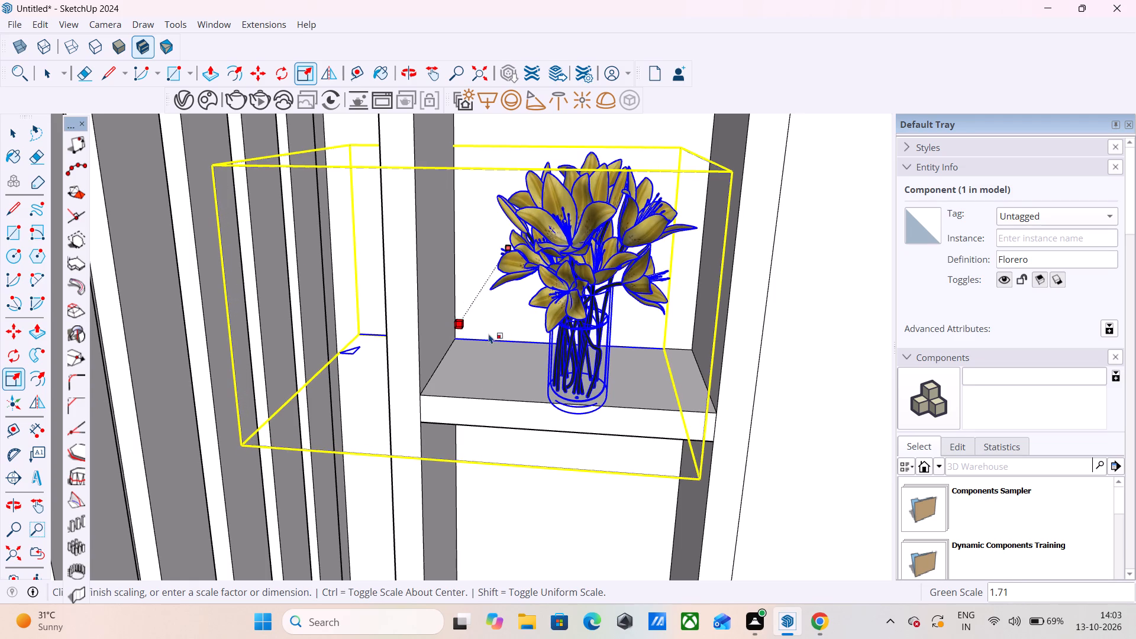
Move the enlarged flower vase about 3 9/16" along the green axis, back onto the shelf.
key(m)
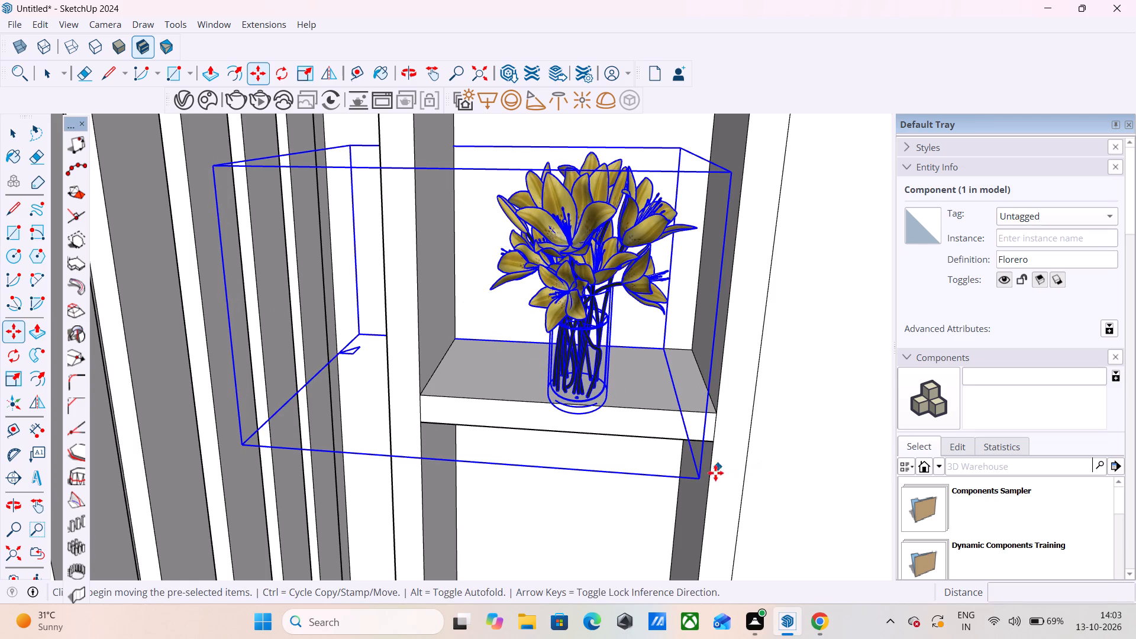
click(708, 477)
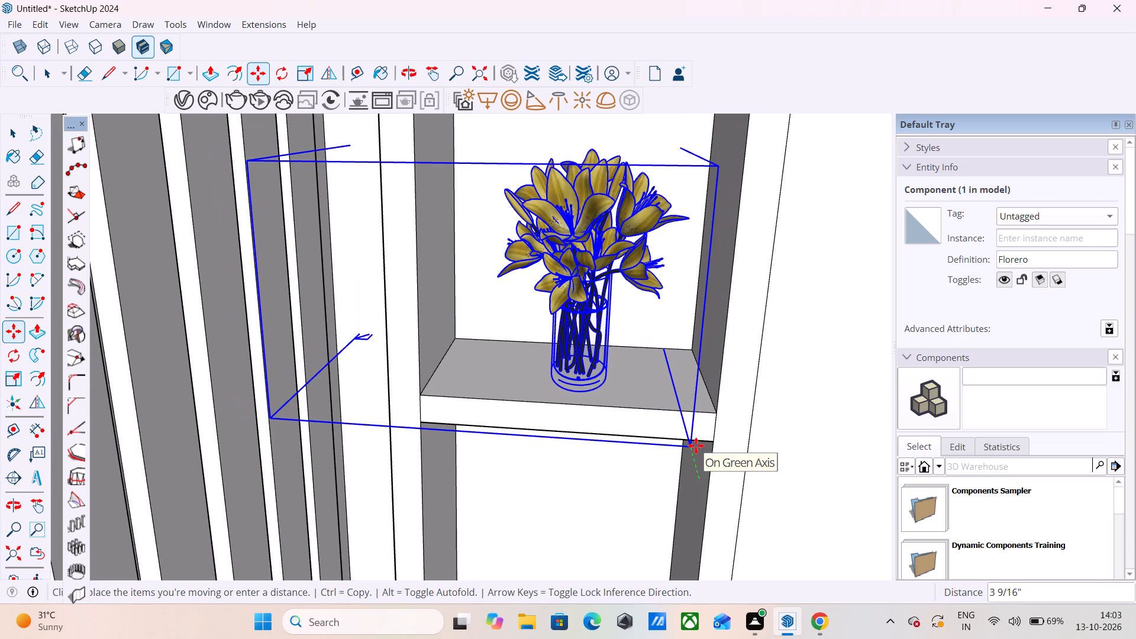
click(696, 446)
Deselect the vase and examine its placement in the shelf niche, together with the furnished room, from the open front.
scroll(453, 370, down, 4)
scroll(371, 288, down, 3)
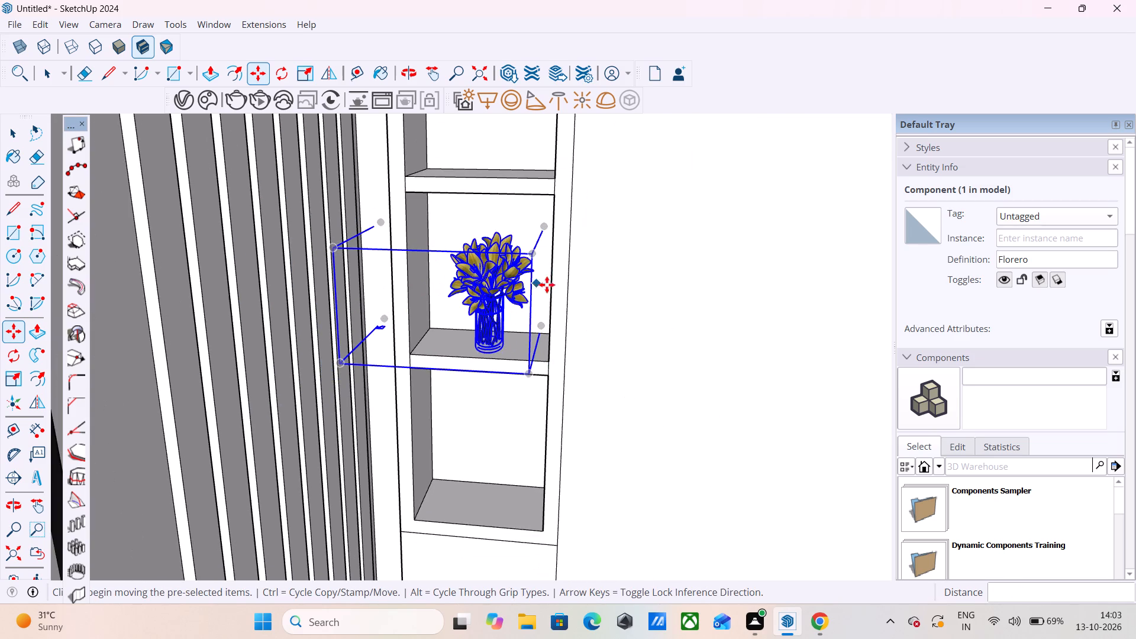
scroll(586, 292, down, 5)
scroll(646, 306, down, 10)
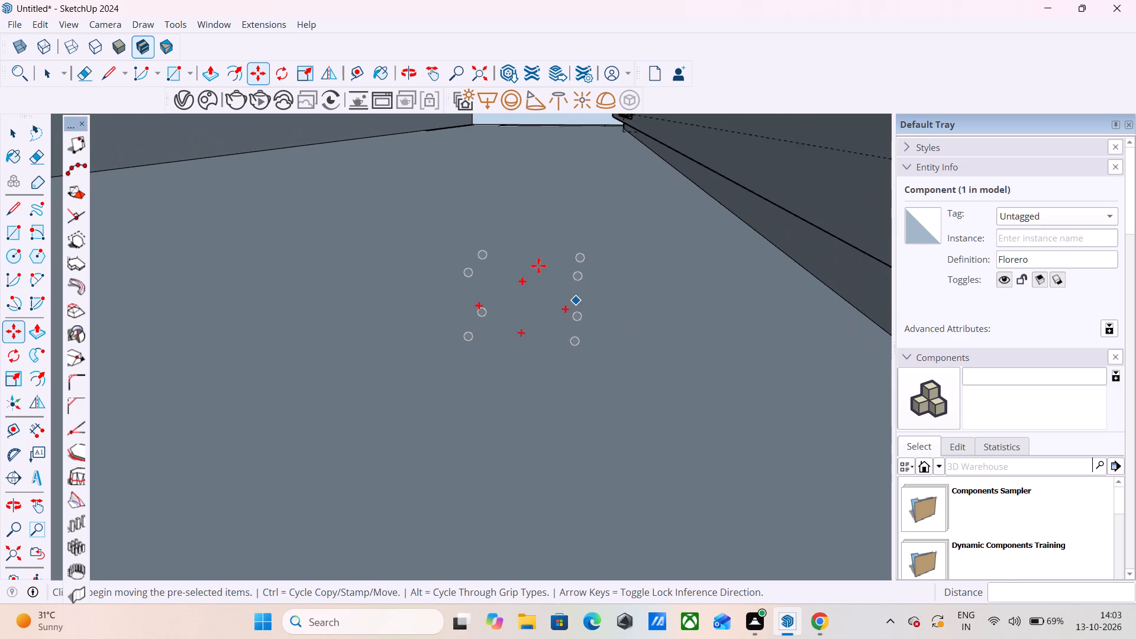
scroll(538, 266, down, 20)
scroll(538, 266, down, 11)
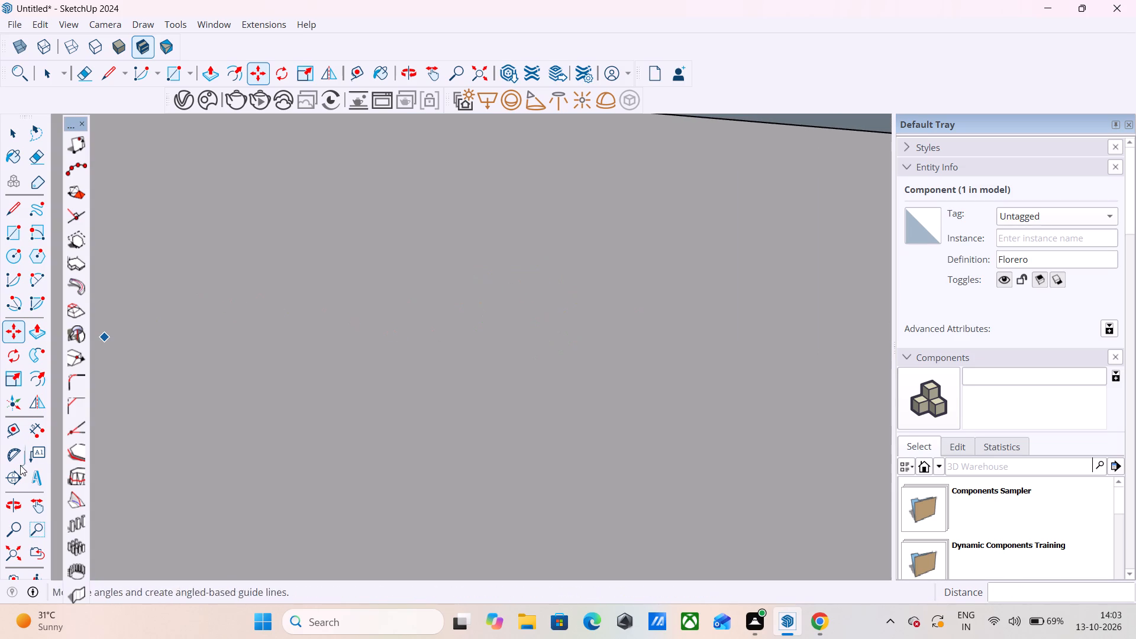
click(8, 558)
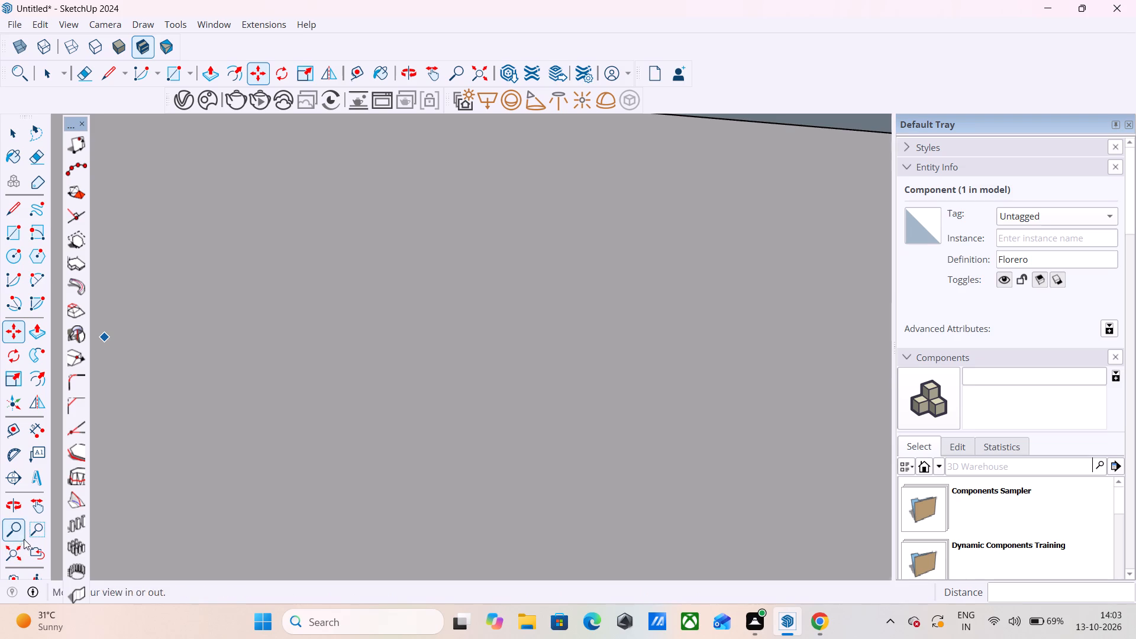
key(space)
scroll(731, 399, down, 3)
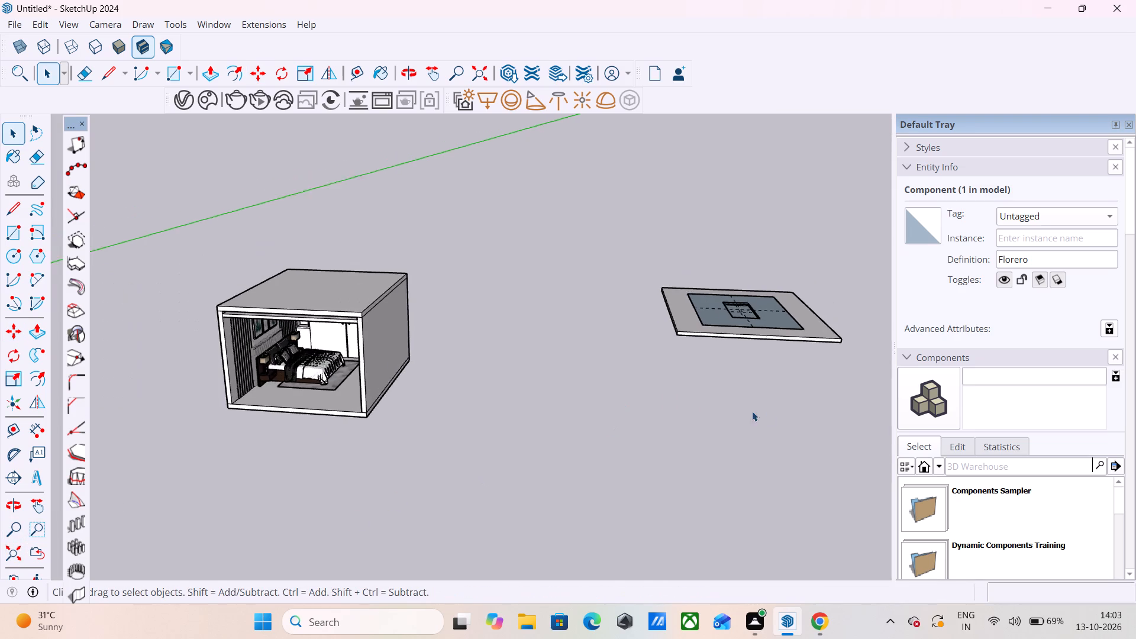
scroll(752, 411, down, 1)
scroll(215, 377, up, 4)
scroll(331, 364, up, 1)
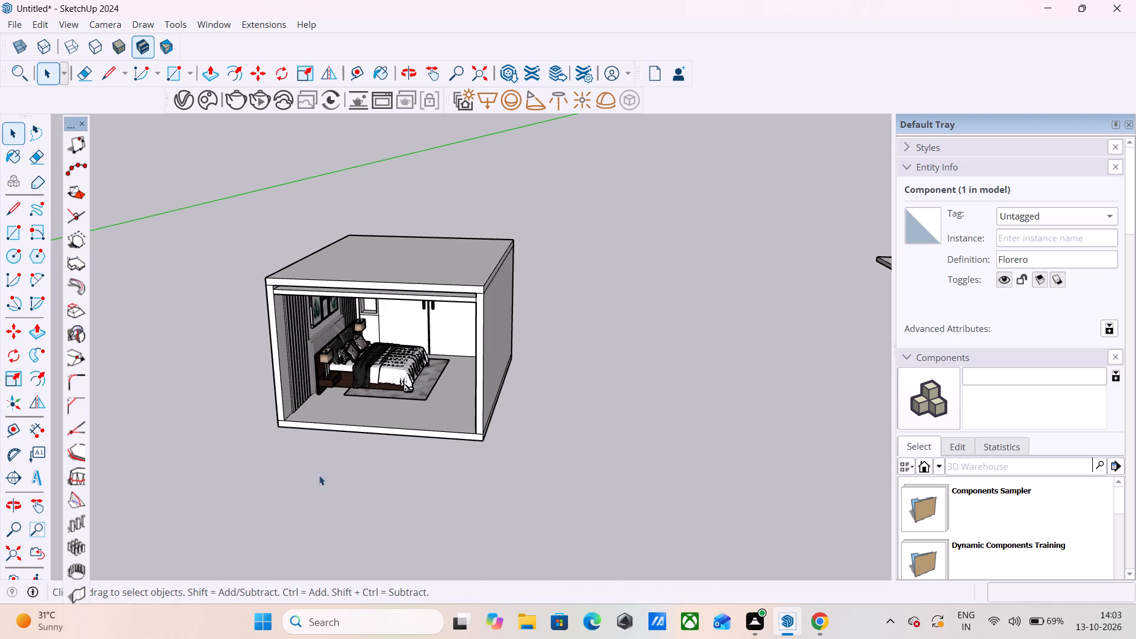
middle_drag(311, 430, 333, 363)
key(space)
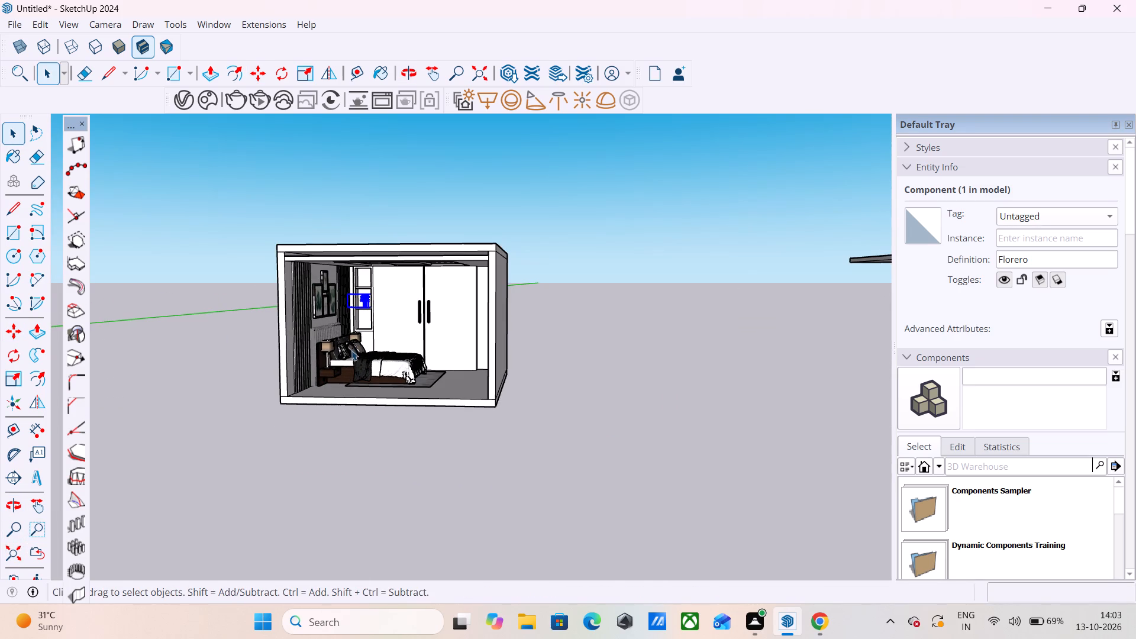
key(space)
click(356, 449)
scroll(323, 281, up, 5)
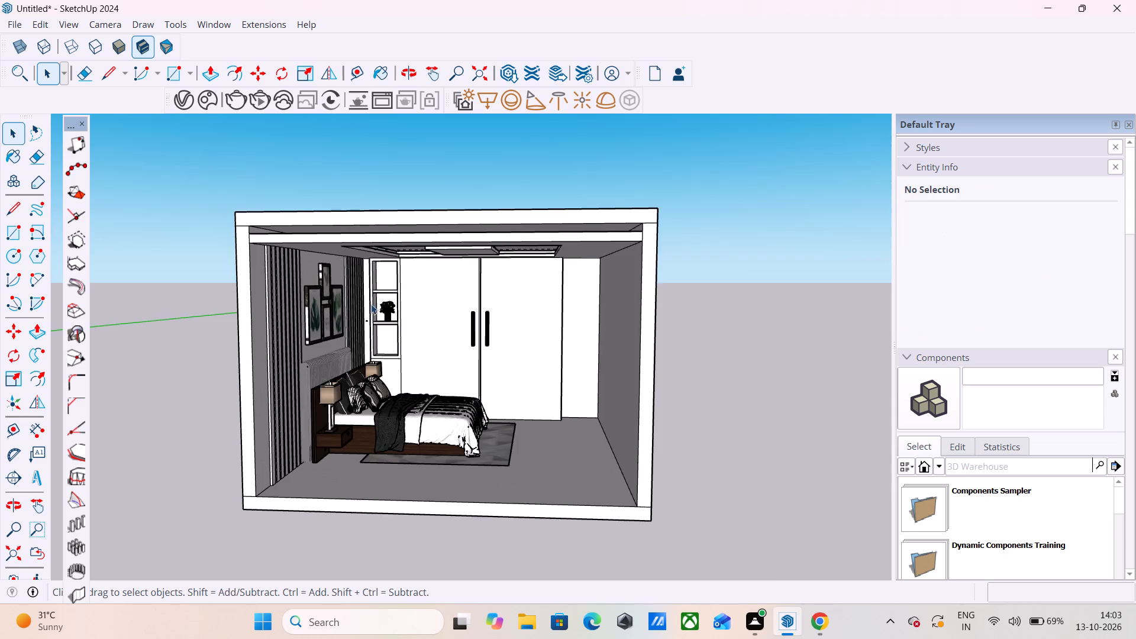
scroll(371, 304, up, 4)
scroll(398, 349, up, 9)
scroll(380, 321, down, 7)
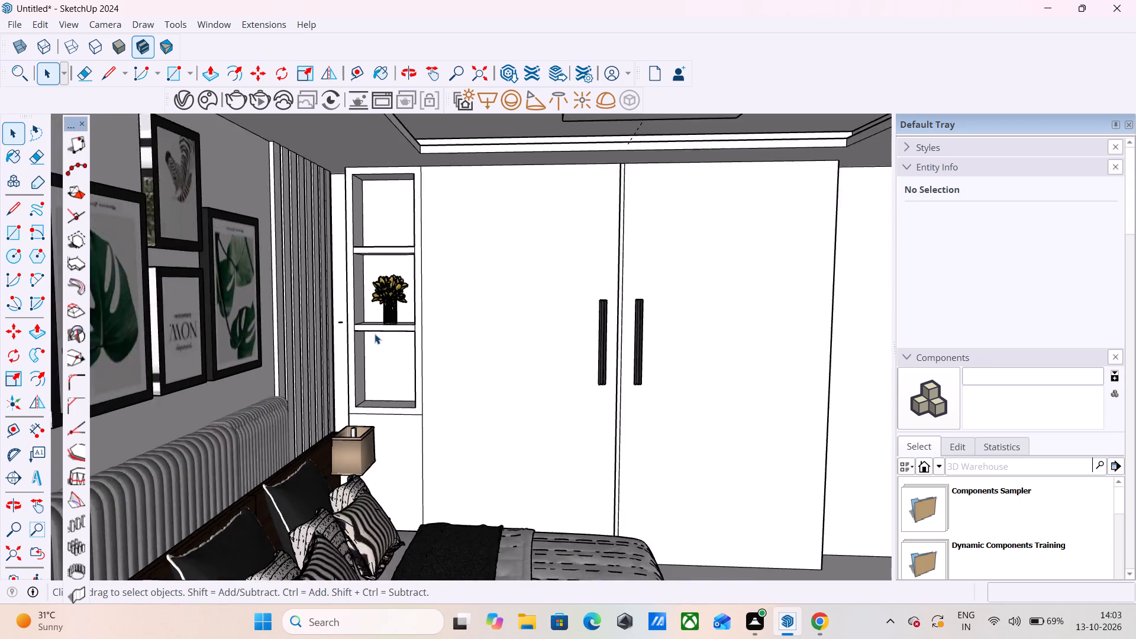
scroll(375, 334, down, 2)
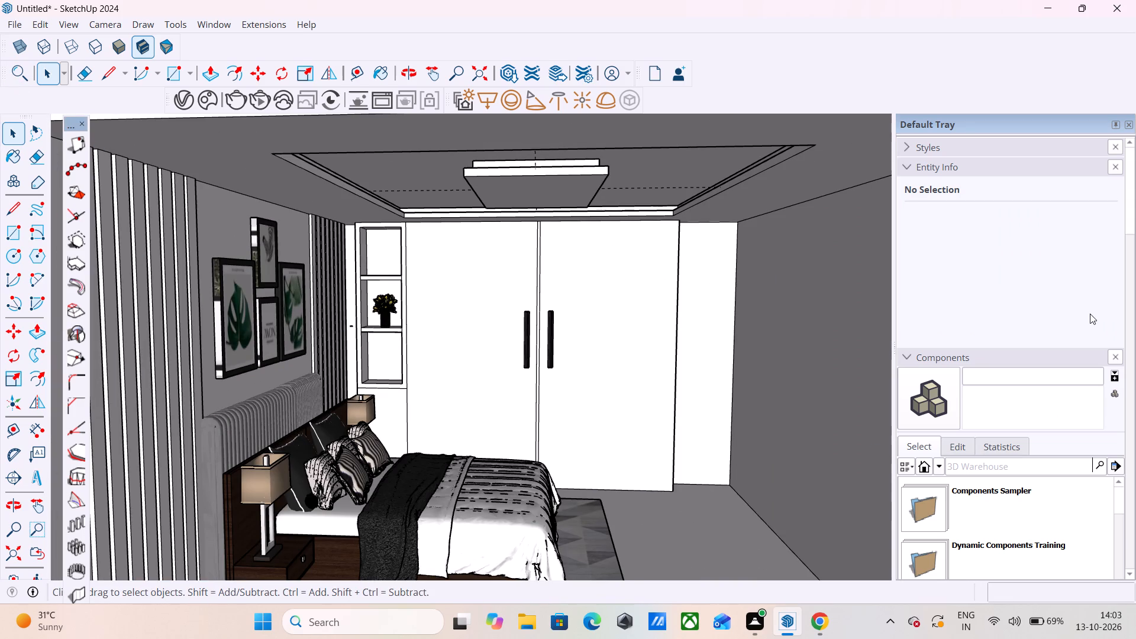
Collapse the components browser and look through the Colors material collection for a swatch.
scroll(981, 297, down, 4)
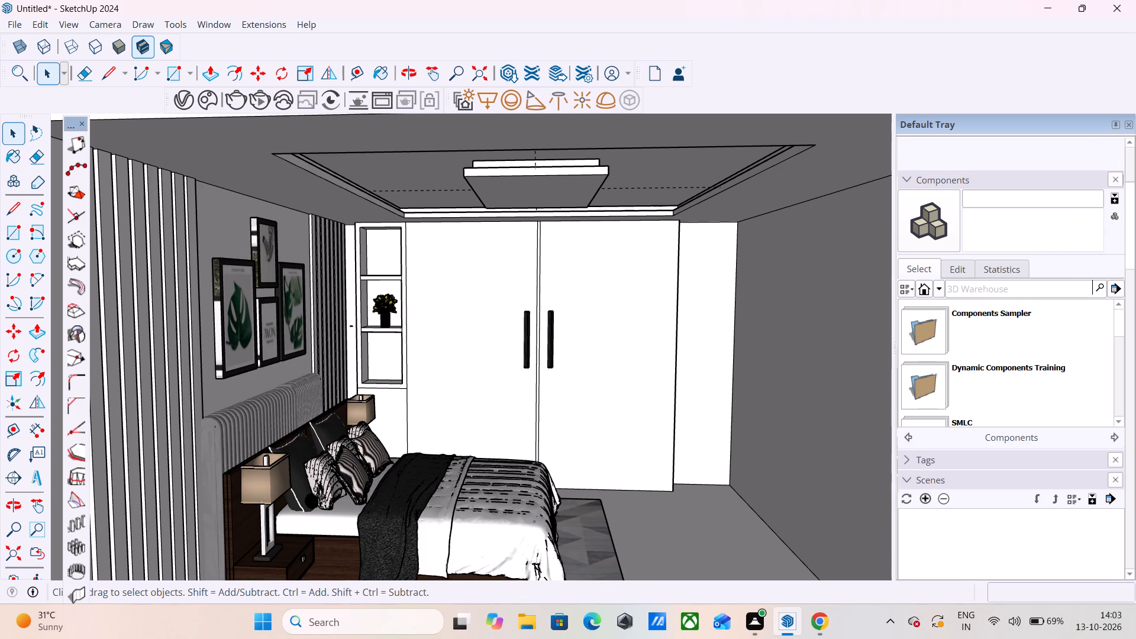
click(971, 172)
scroll(961, 270, down, 4)
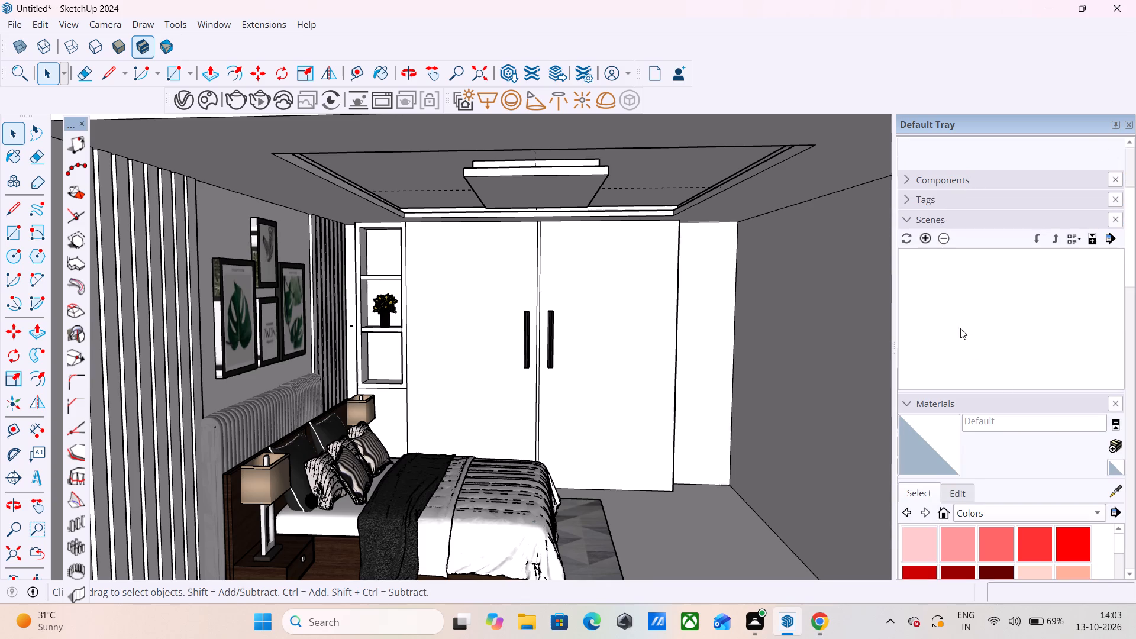
scroll(974, 353, down, 1)
scroll(1112, 517, down, 7)
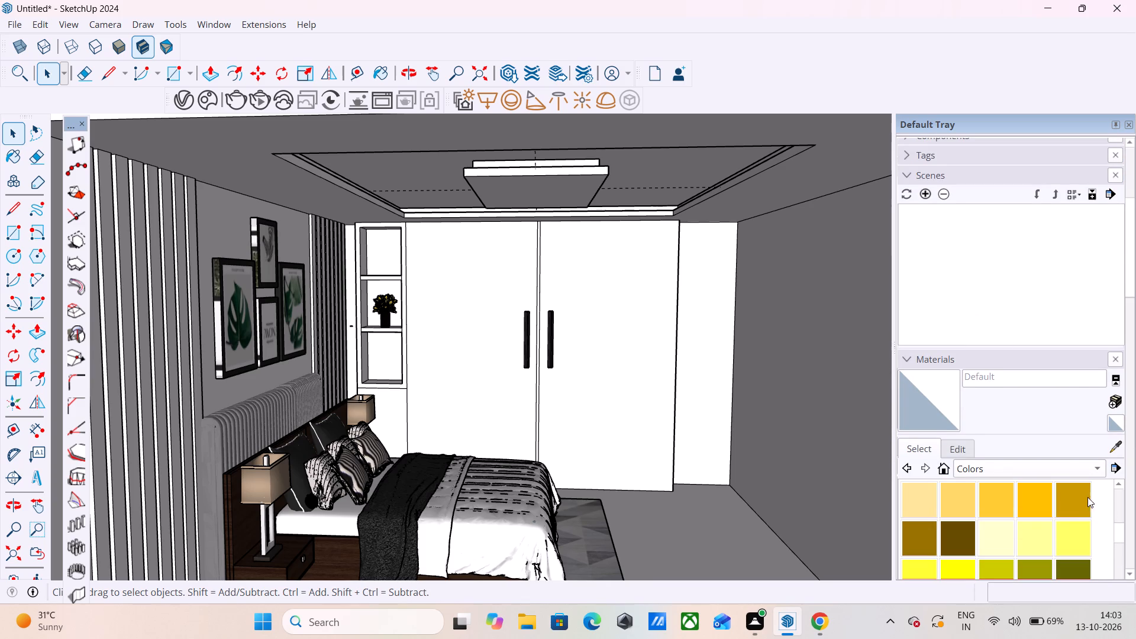
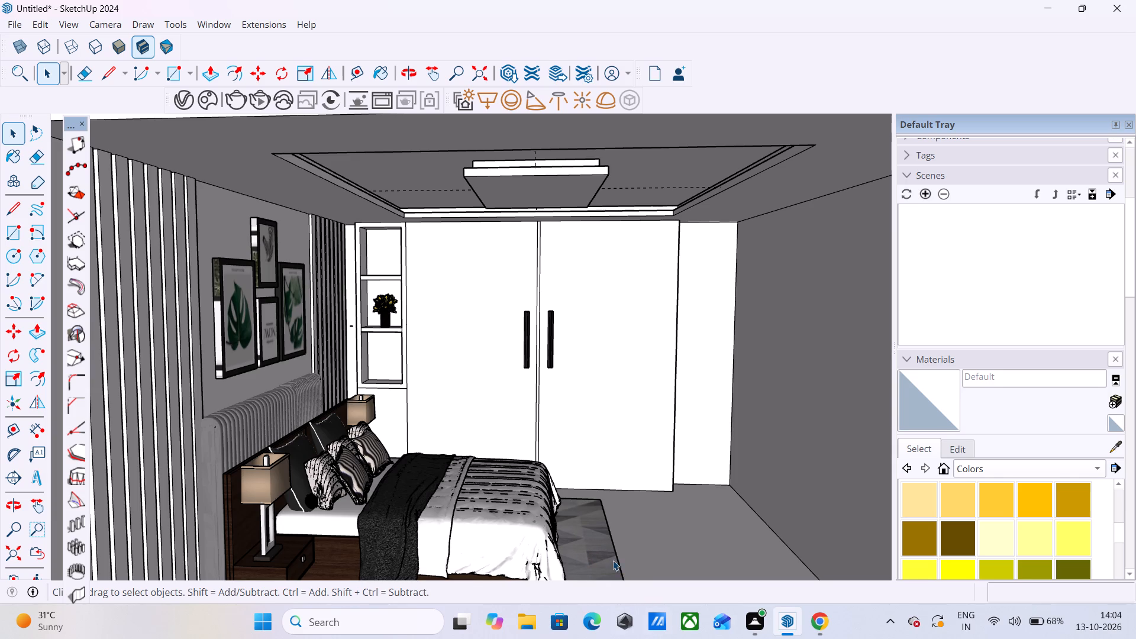
Examine the bedroom interior, focusing on the framed pictures, slatted wall panels, headboard and shelf niche along the bed wall.
scroll(620, 515, down, 4)
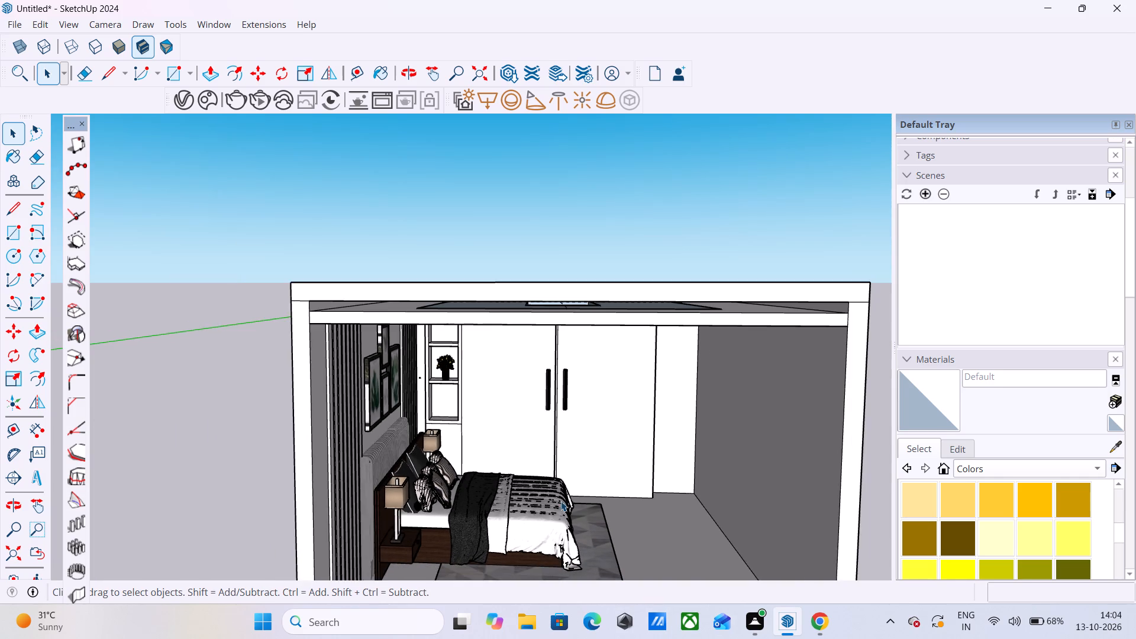
scroll(555, 499, down, 2)
scroll(490, 437, up, 1)
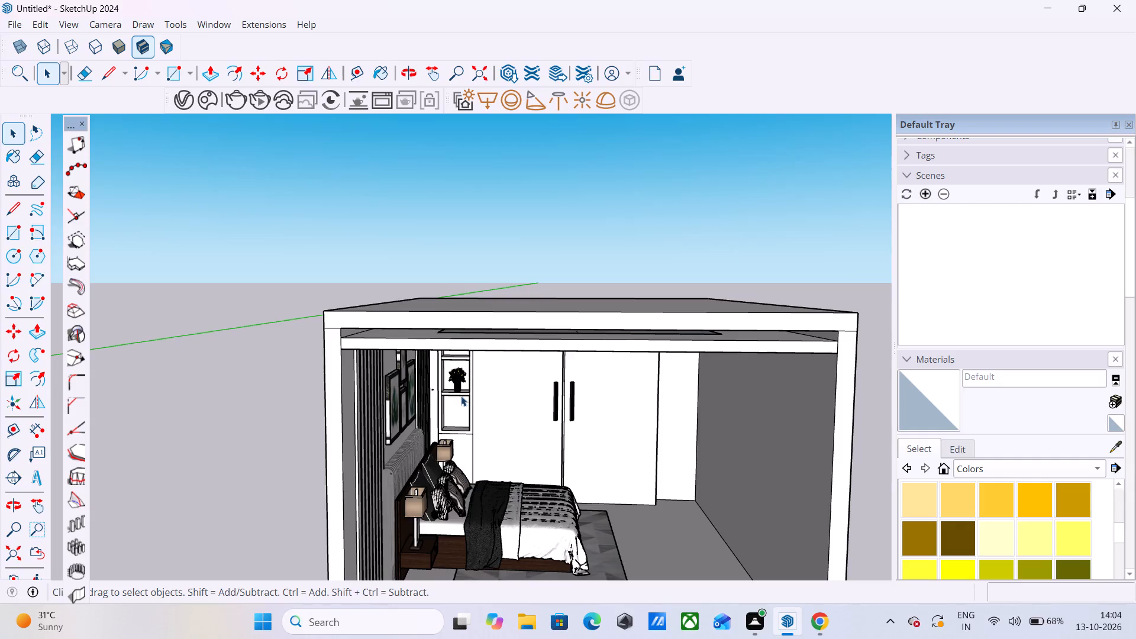
middle_drag(519, 485, 378, 419)
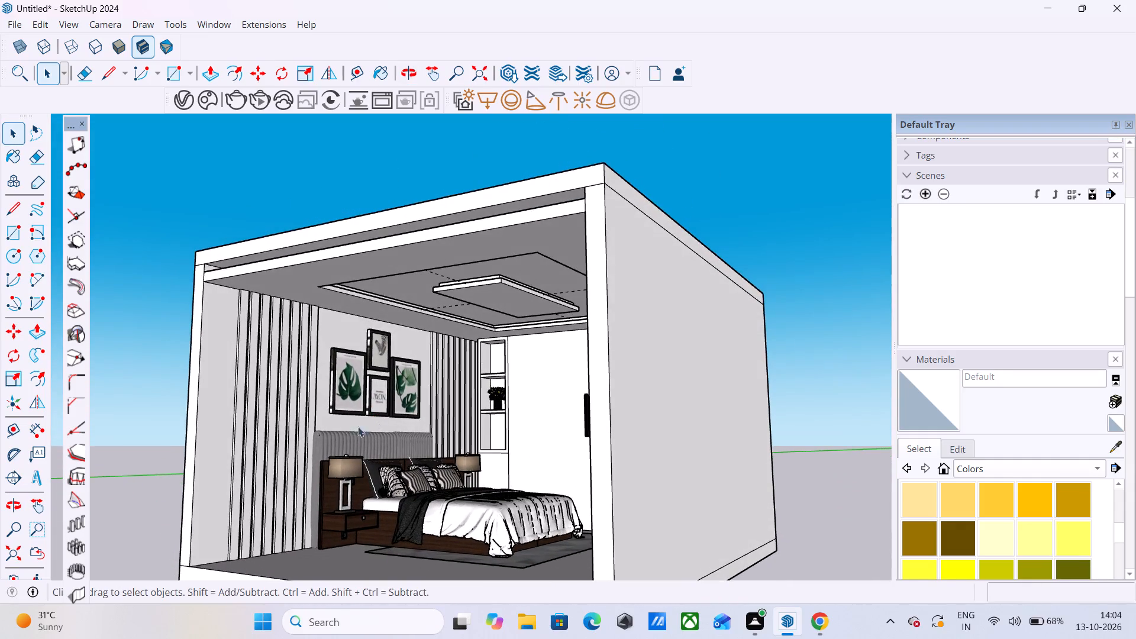
scroll(293, 423, up, 9)
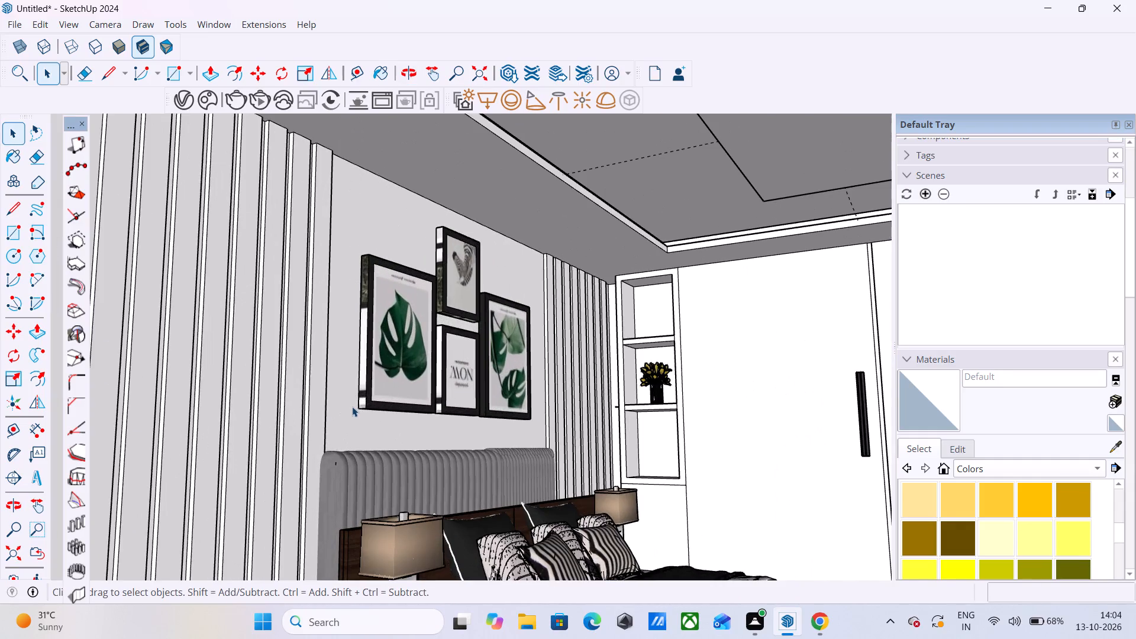
scroll(504, 360, up, 4)
middle_drag(575, 363, 519, 397)
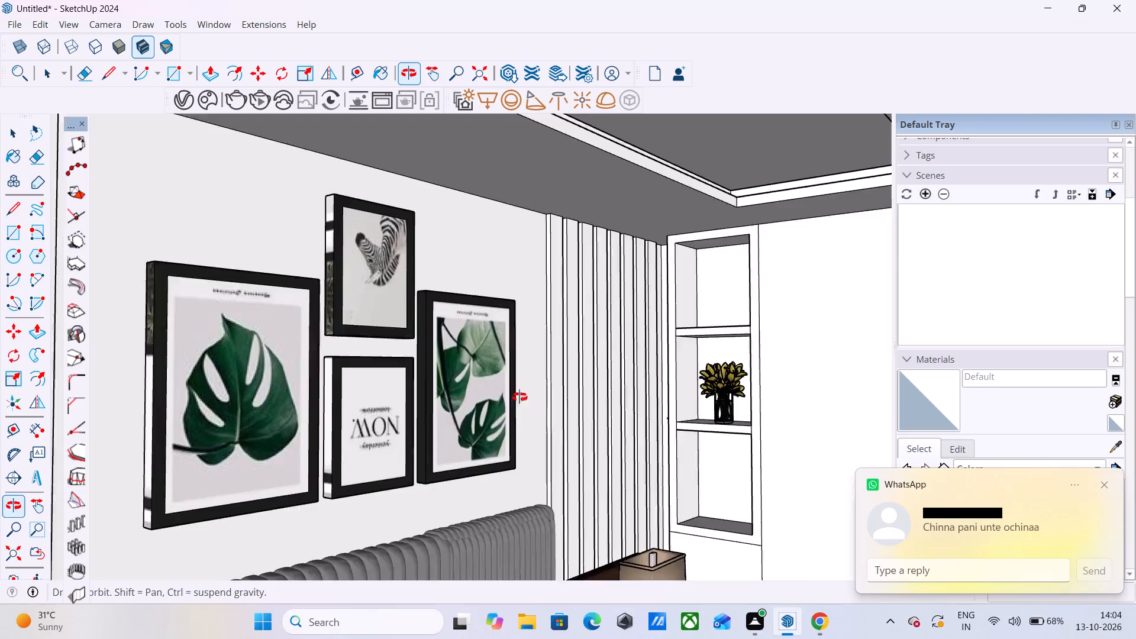
middle_drag(519, 397, 543, 396)
scroll(542, 336, up, 7)
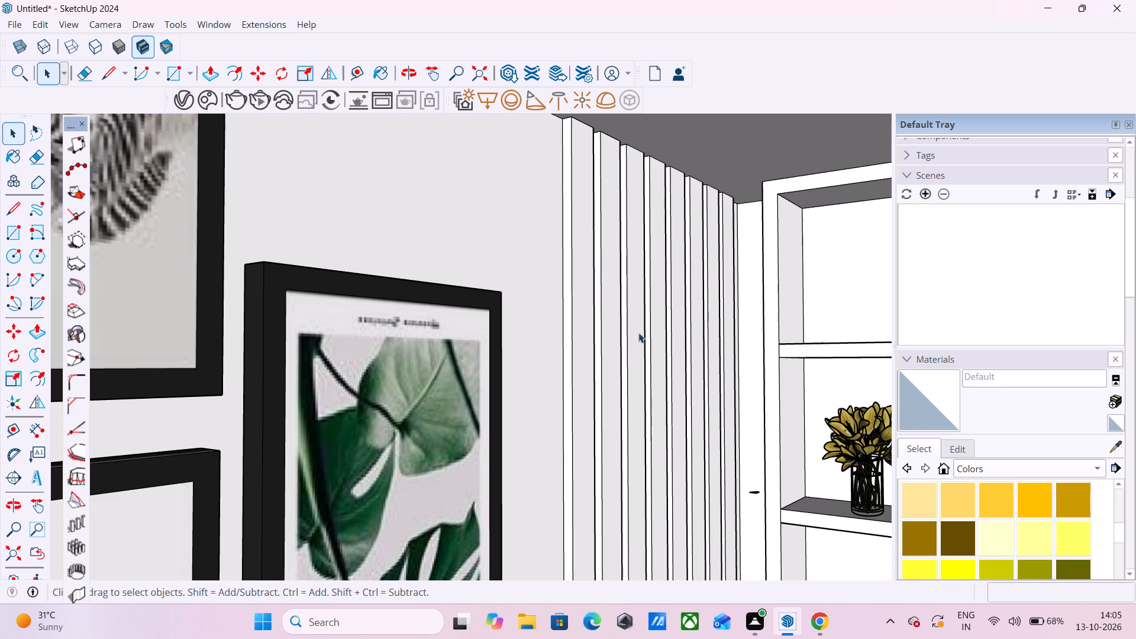
scroll(643, 330, down, 8)
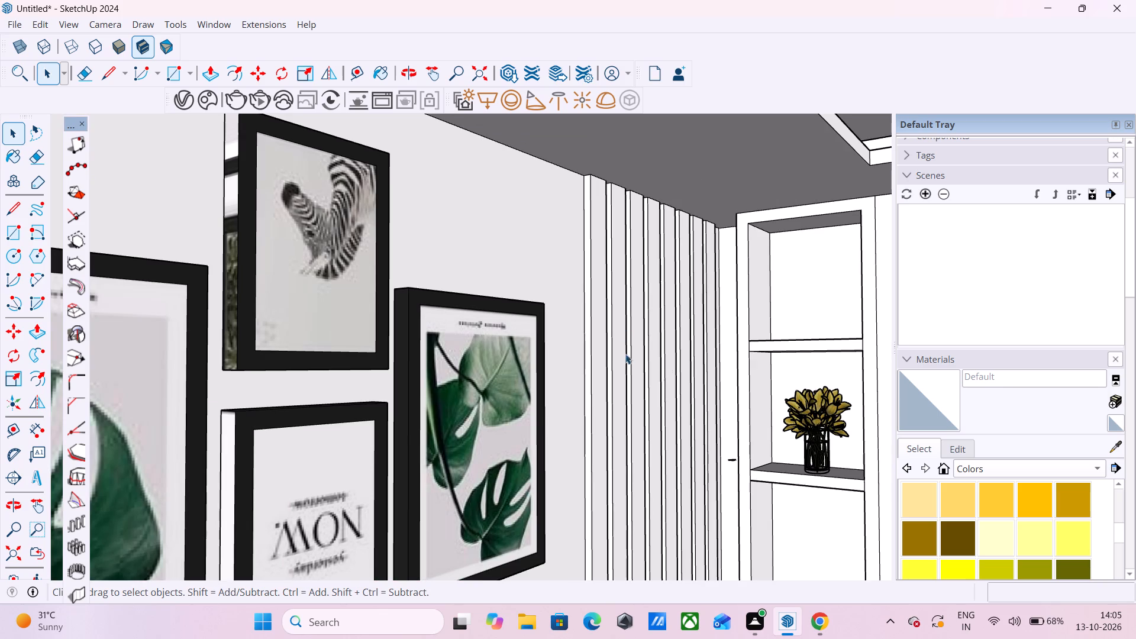
scroll(616, 357, down, 2)
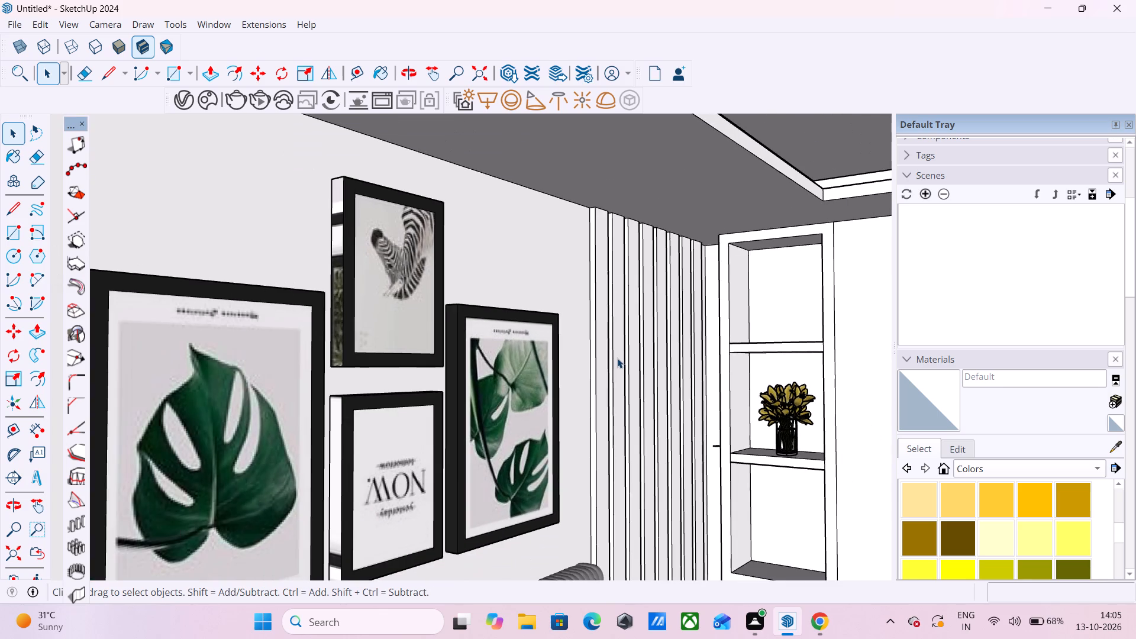
scroll(617, 358, down, 5)
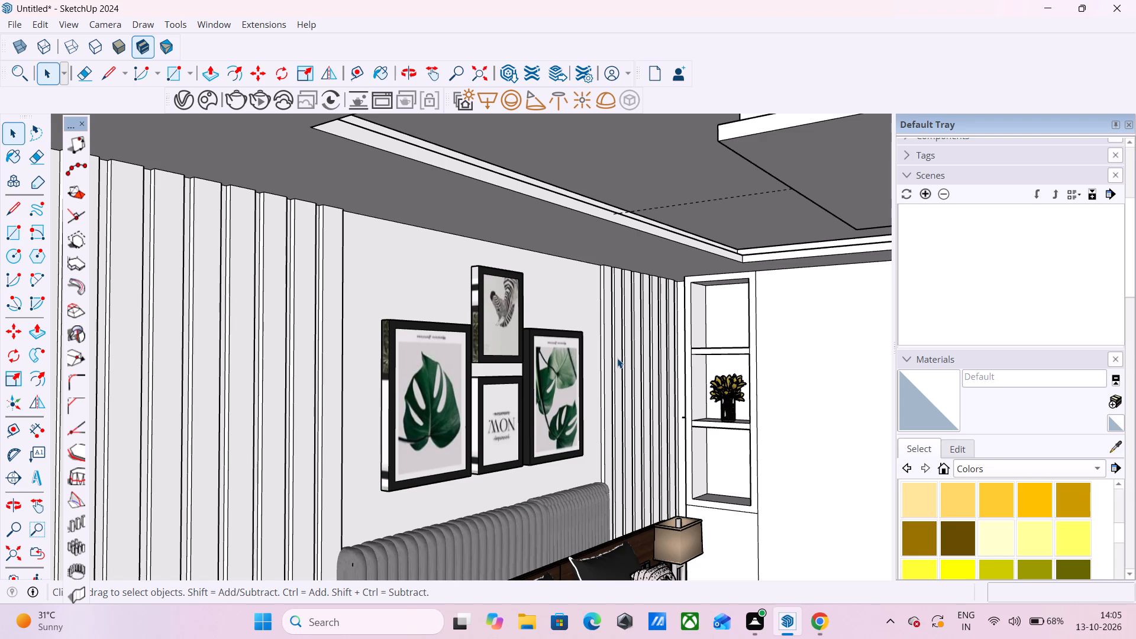
scroll(621, 347, down, 3)
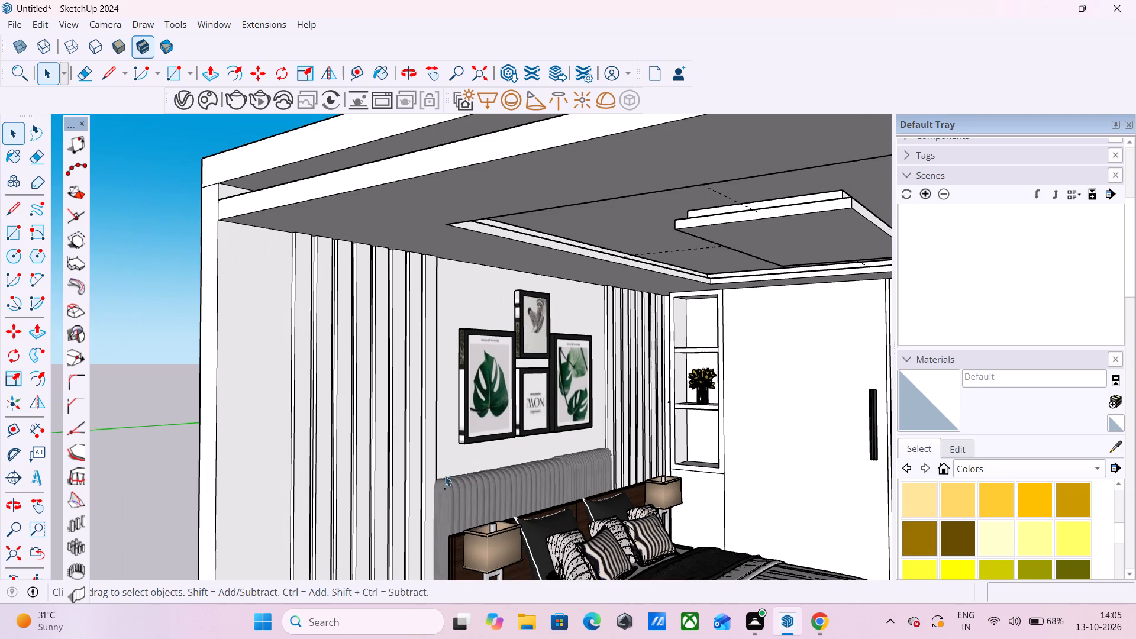
scroll(435, 477, up, 9)
scroll(602, 421, up, 1)
middle_drag(565, 430, 425, 438)
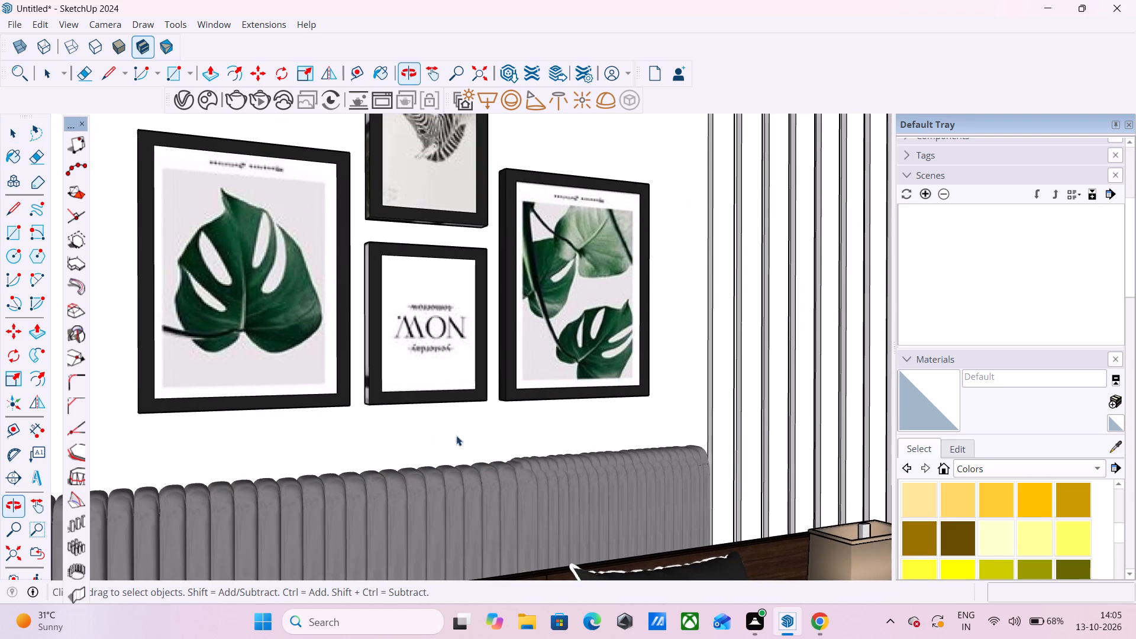
scroll(743, 424, down, 3)
scroll(809, 424, down, 2)
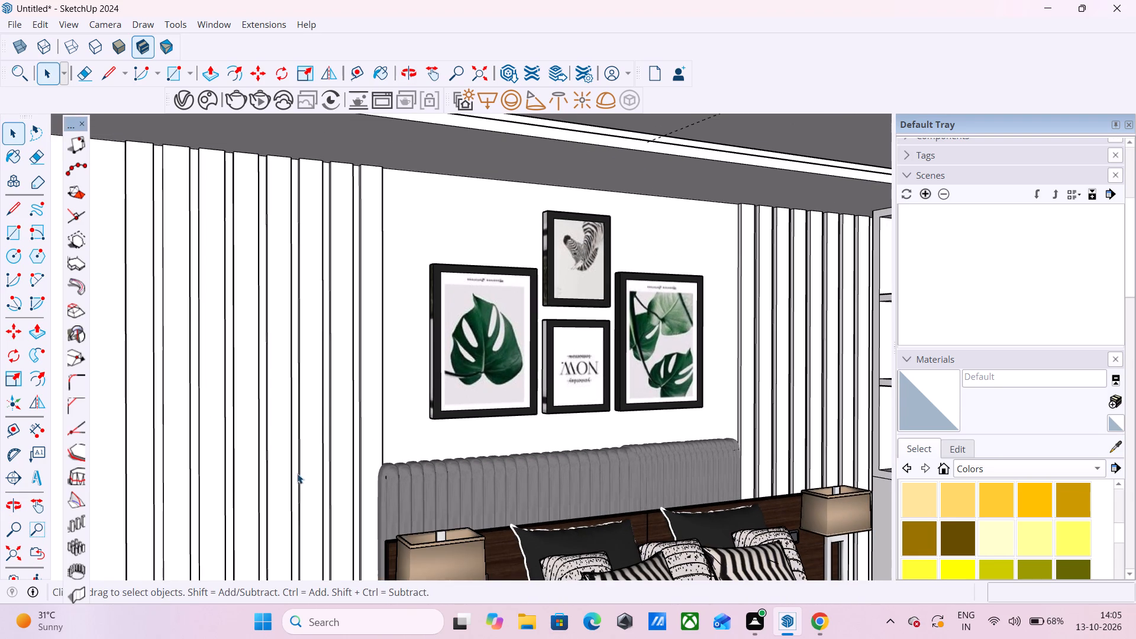
Copy the front vertical edge of the slat nearest the large leaf picture about 9/16" to the midpoint of its side face.
scroll(296, 471, up, 4)
middle_drag(543, 467, 330, 474)
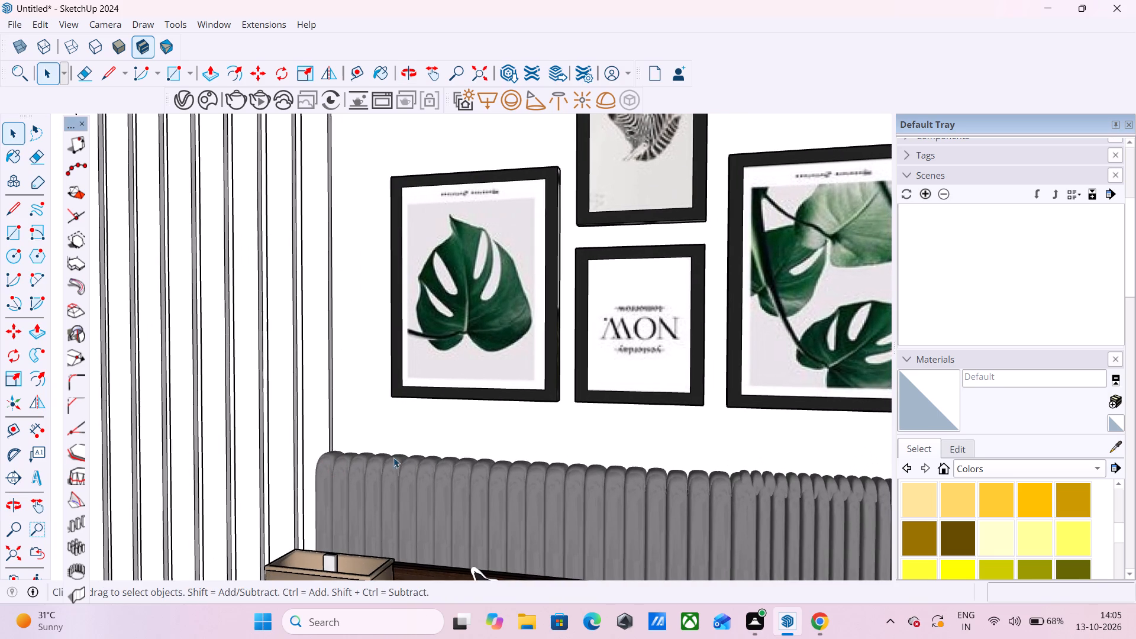
middle_drag(363, 360, 280, 419)
scroll(264, 439, down, 3)
scroll(347, 168, up, 7)
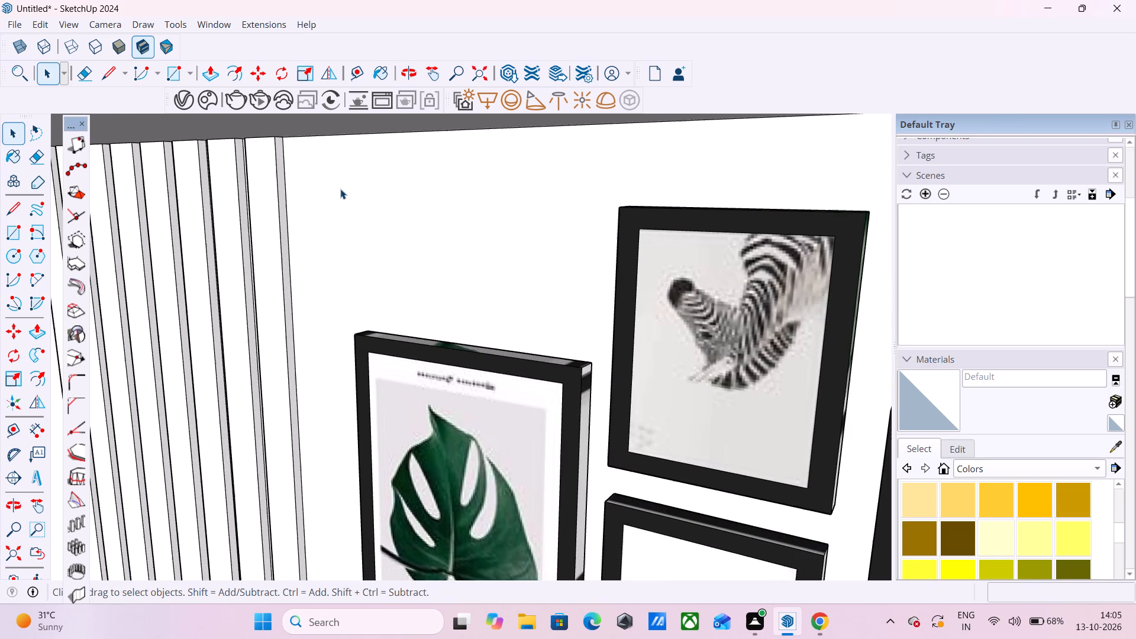
scroll(308, 258, down, 2)
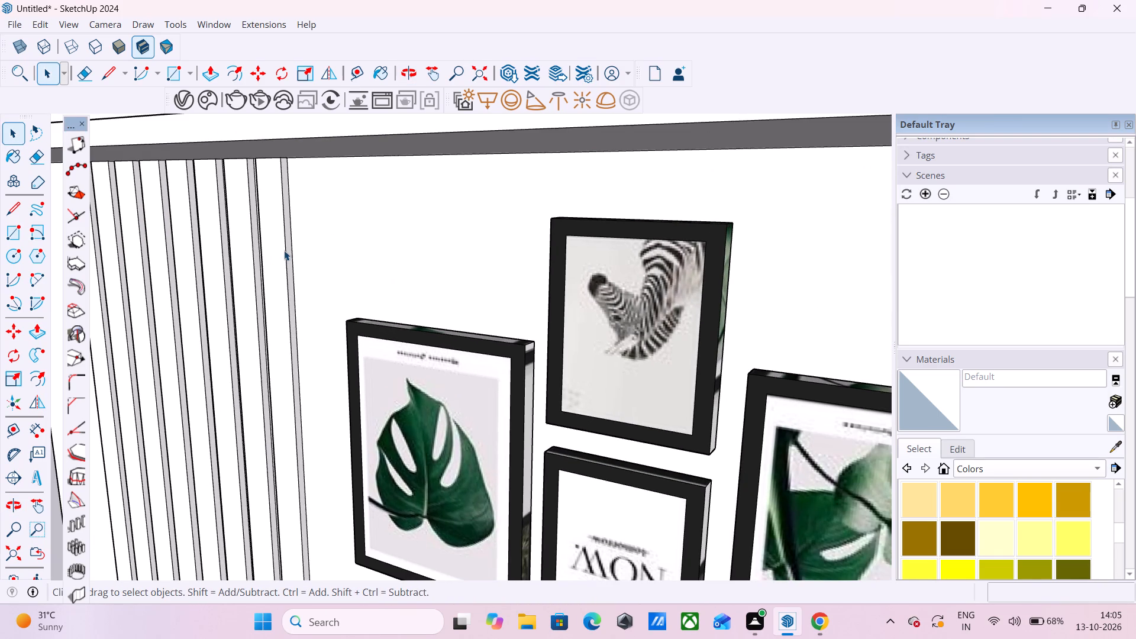
click(284, 250)
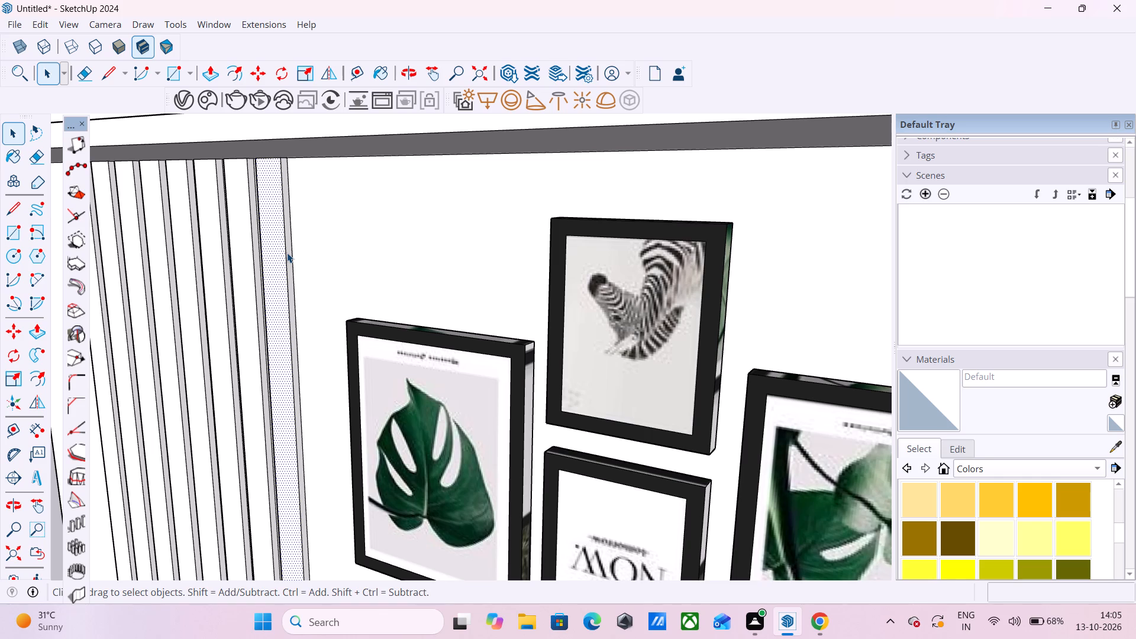
click(287, 253)
key(m)
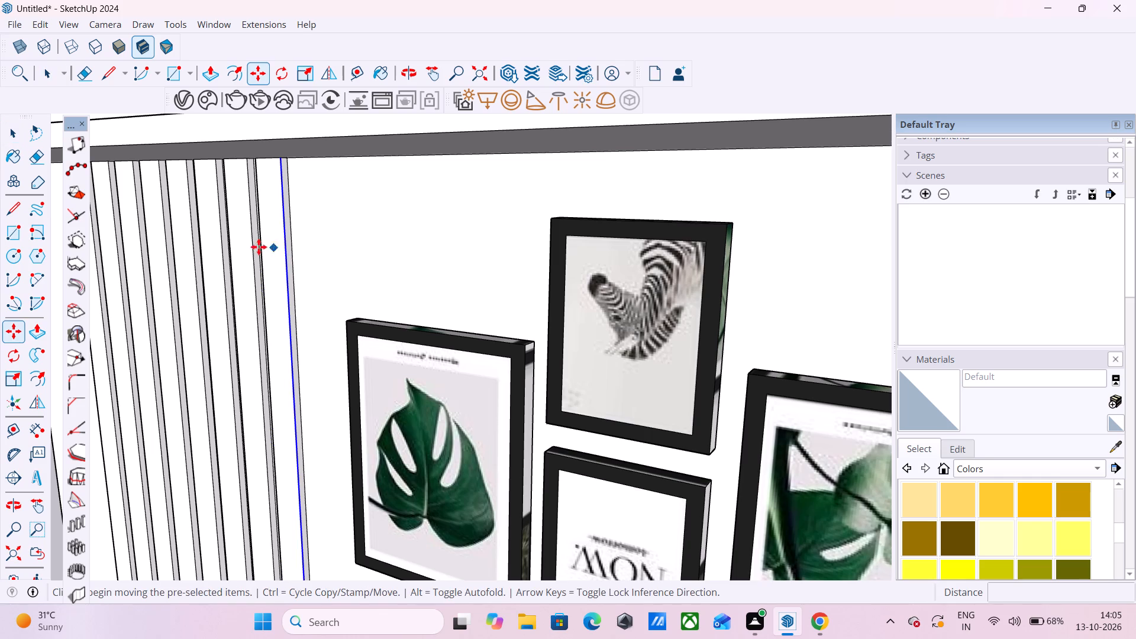
scroll(277, 156, up, 14)
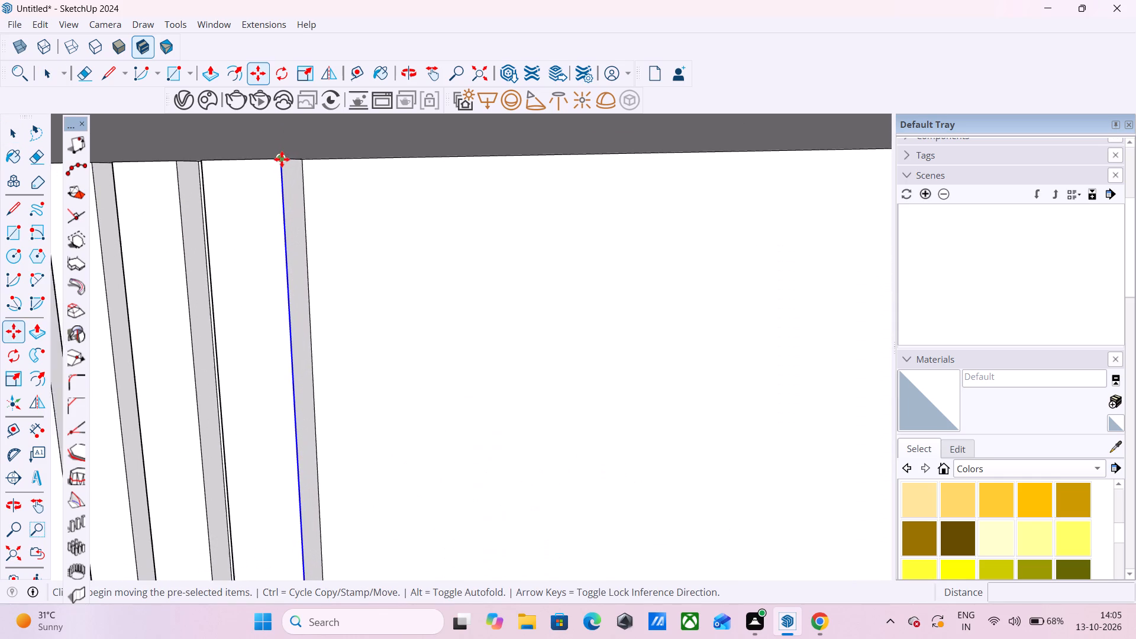
scroll(282, 159, up, 7)
click(282, 160)
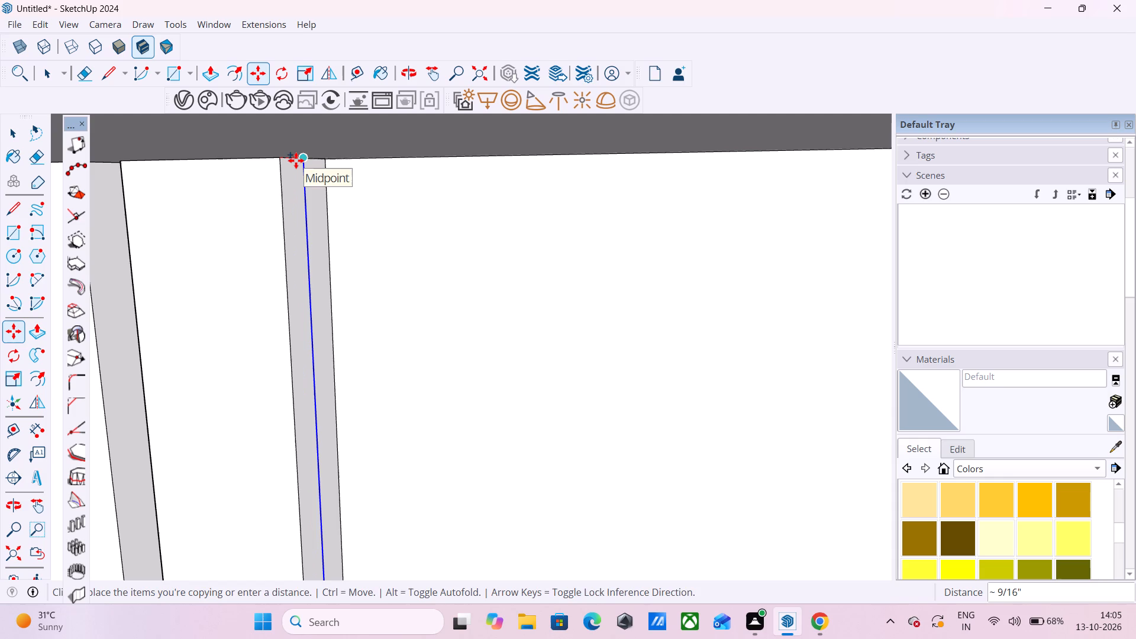
click(296, 160)
scroll(296, 165, down, 3)
middle_drag(296, 299, 473, 316)
scroll(525, 248, down, 15)
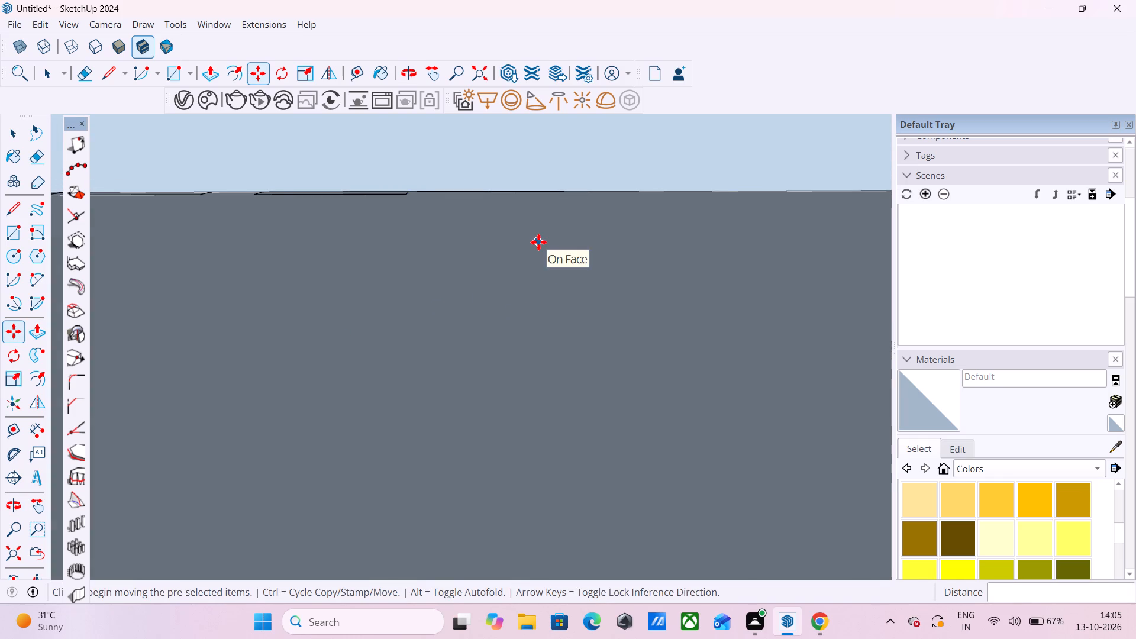
key(space)
Erase the long front and back edges of the detached ceiling slab outside the room, including those of its recess and central panel.
scroll(517, 248, down, 4)
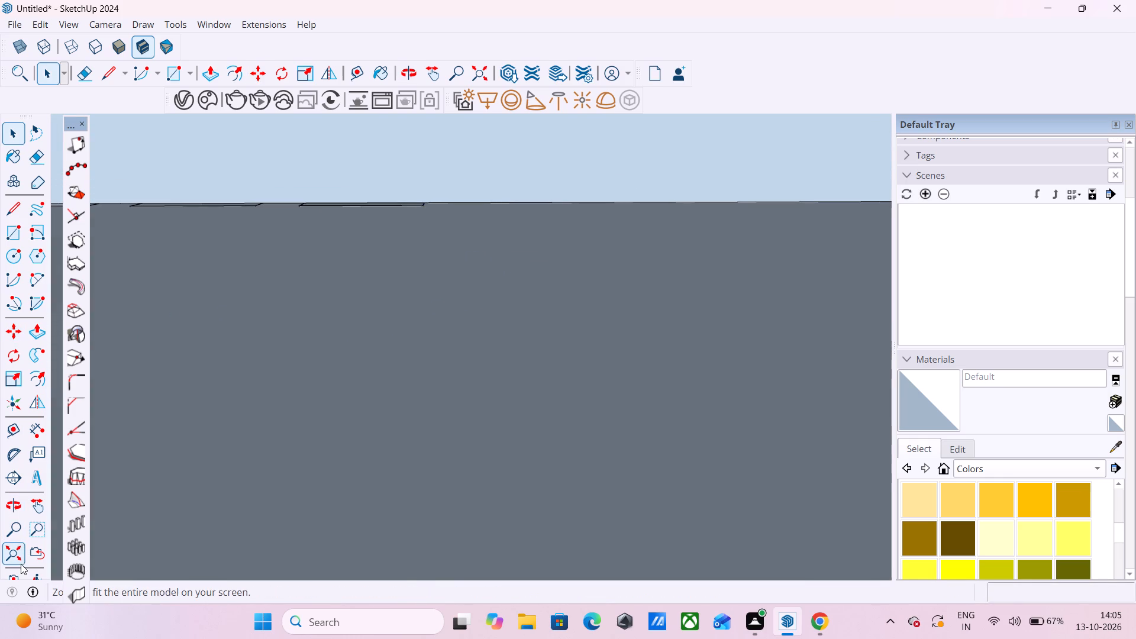
click(21, 564)
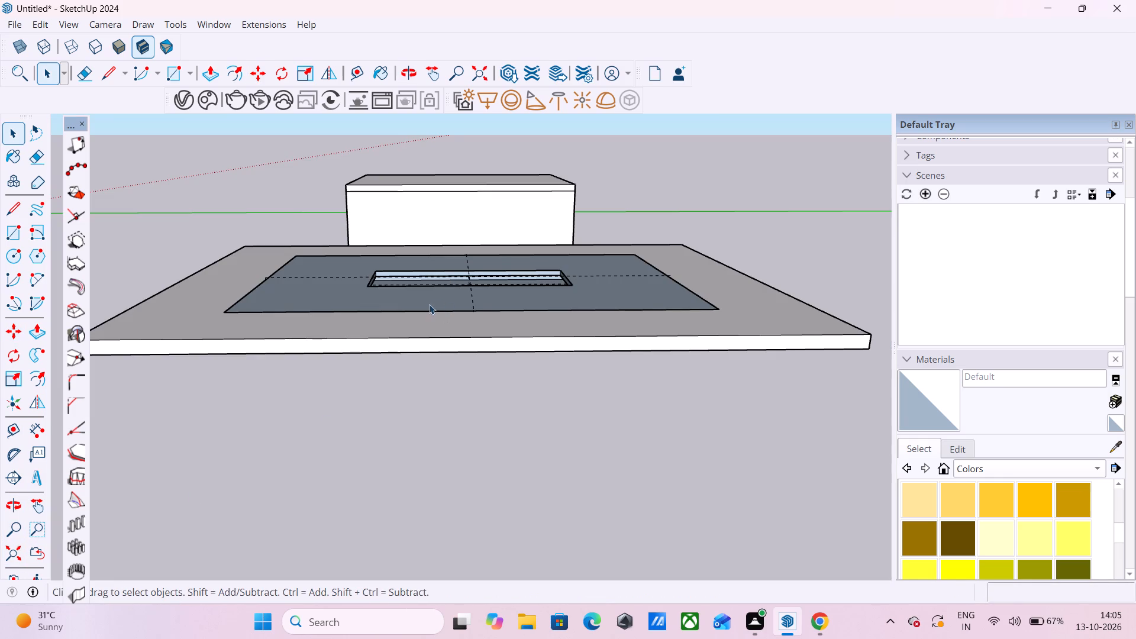
middle_drag(318, 332, 790, 272)
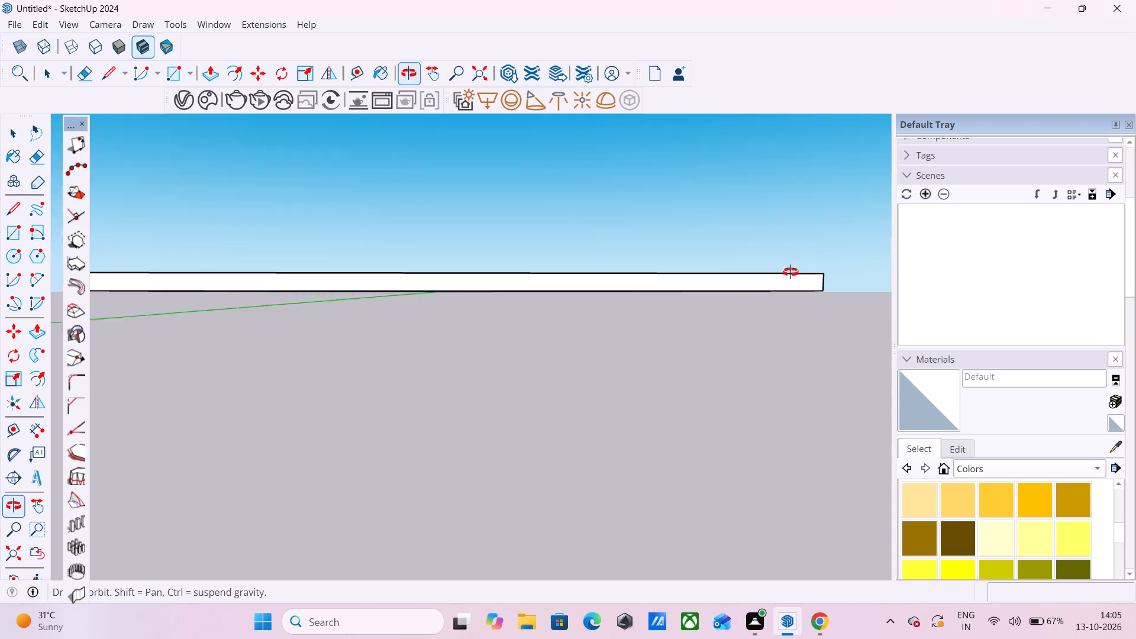
middle_drag(790, 272, 790, 249)
key(e)
drag(605, 193, 606, 193)
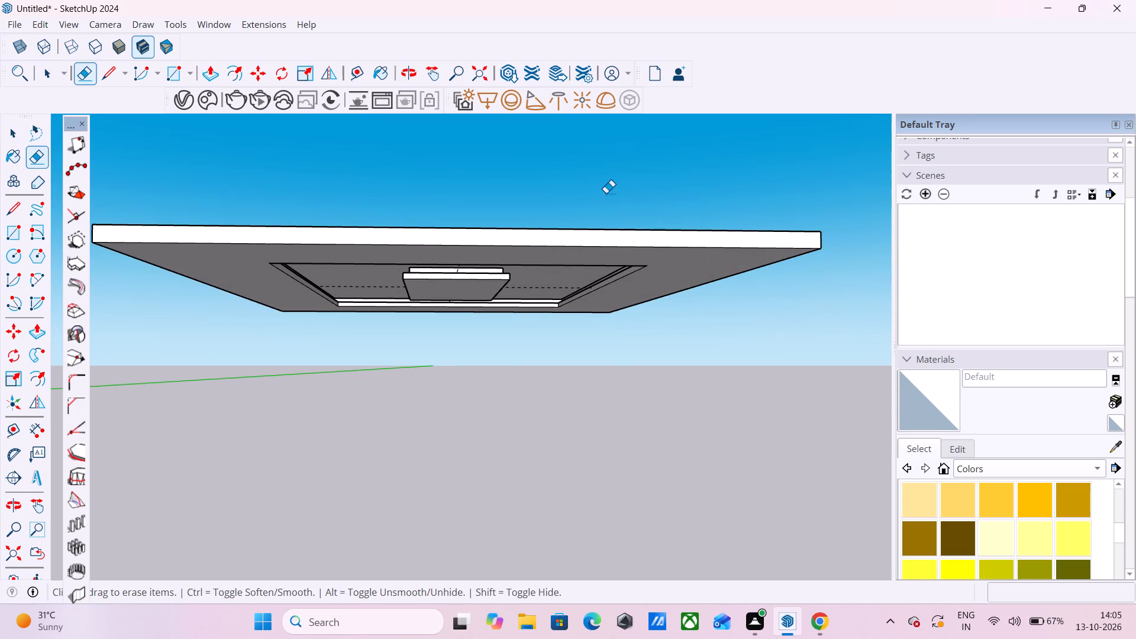
drag(606, 193, 609, 372)
drag(431, 207, 456, 384)
drag(454, 254, 492, 347)
drag(503, 283, 695, 399)
Erase the remaining side strips and sloping recess edges of the detached ceiling slab.
drag(650, 288, 691, 334)
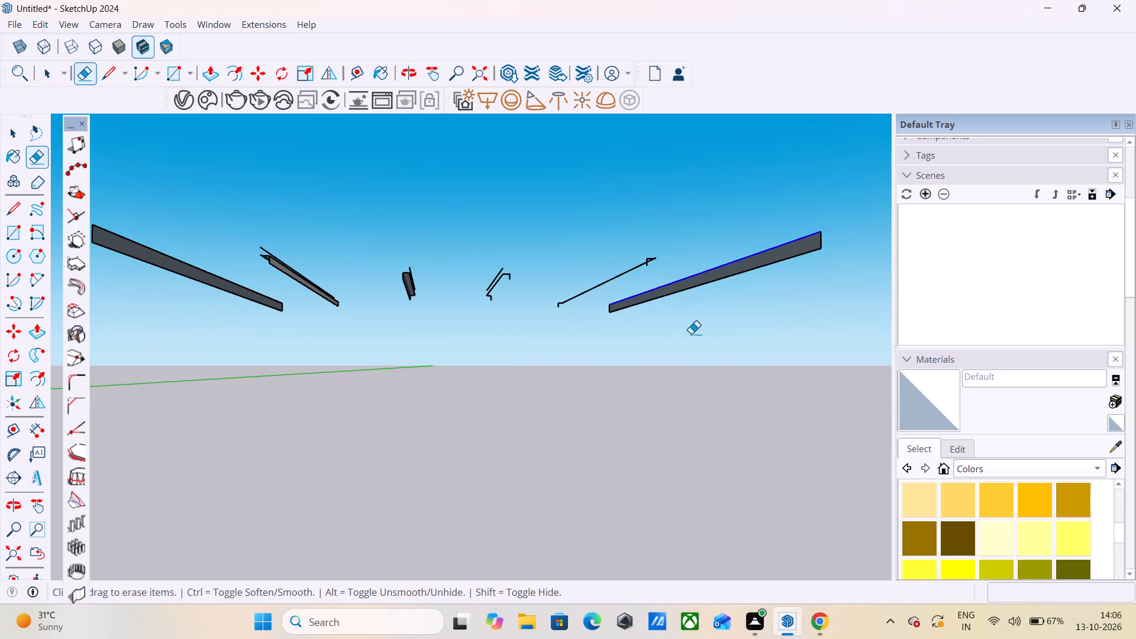
drag(691, 334, 745, 389)
drag(575, 215, 621, 295)
drag(611, 266, 622, 335)
drag(599, 308, 625, 327)
drag(617, 312, 557, 304)
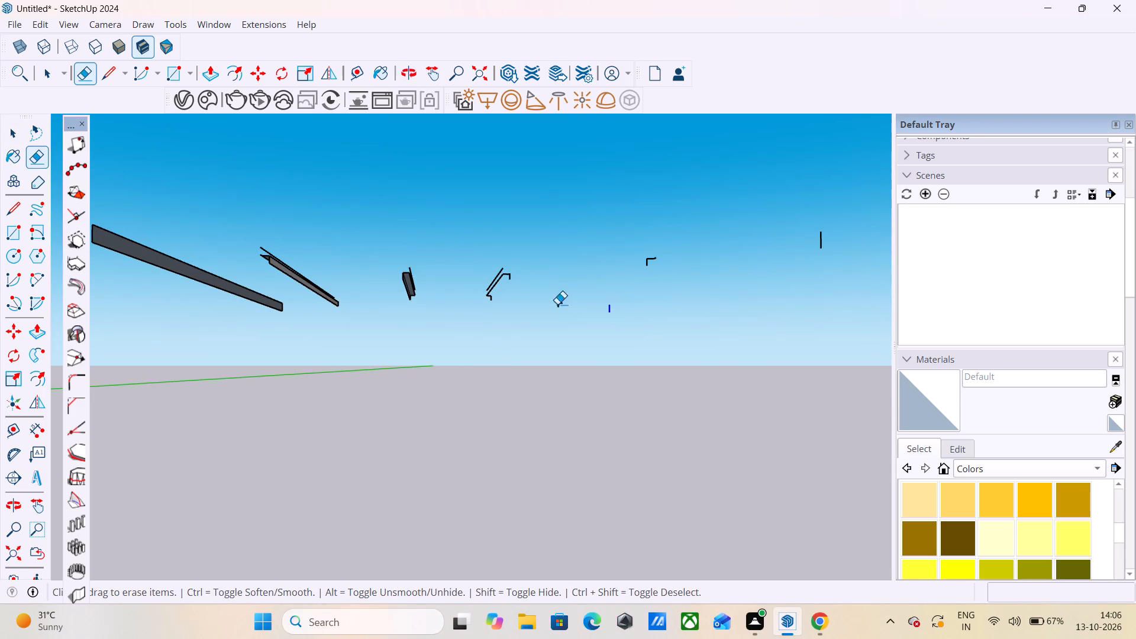
drag(557, 304, 282, 270)
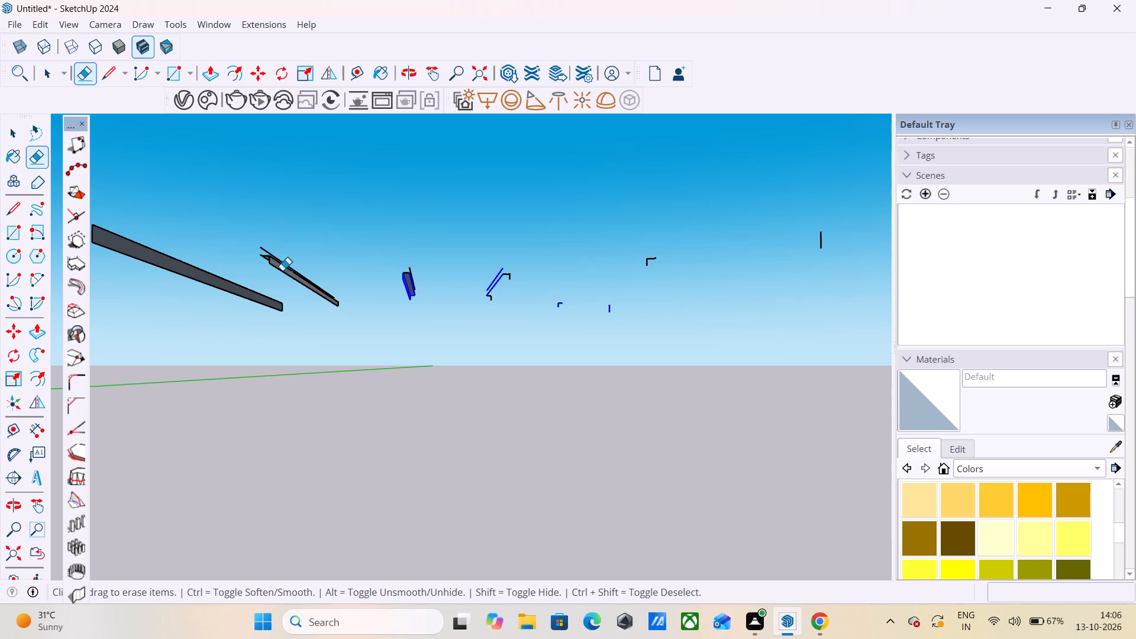
drag(282, 270, 307, 277)
drag(421, 285, 280, 275)
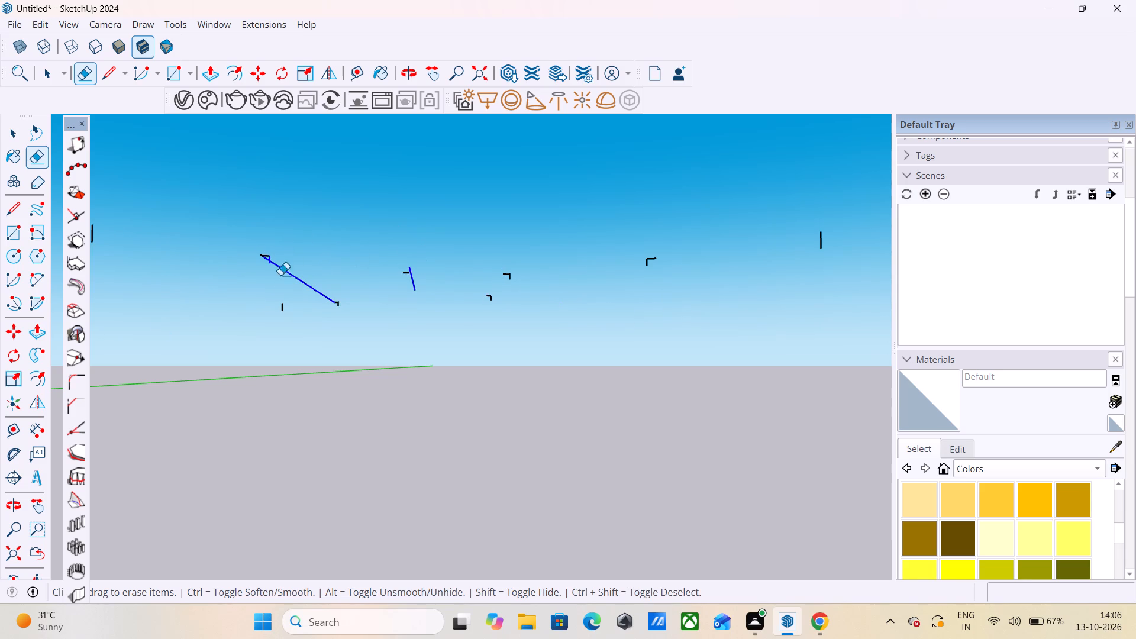
drag(280, 275, 381, 273)
Erase the leftover short corner edges of the detached ceiling slab, including the isolated vertical edge at its far end.
drag(336, 300, 340, 318)
drag(340, 318, 280, 289)
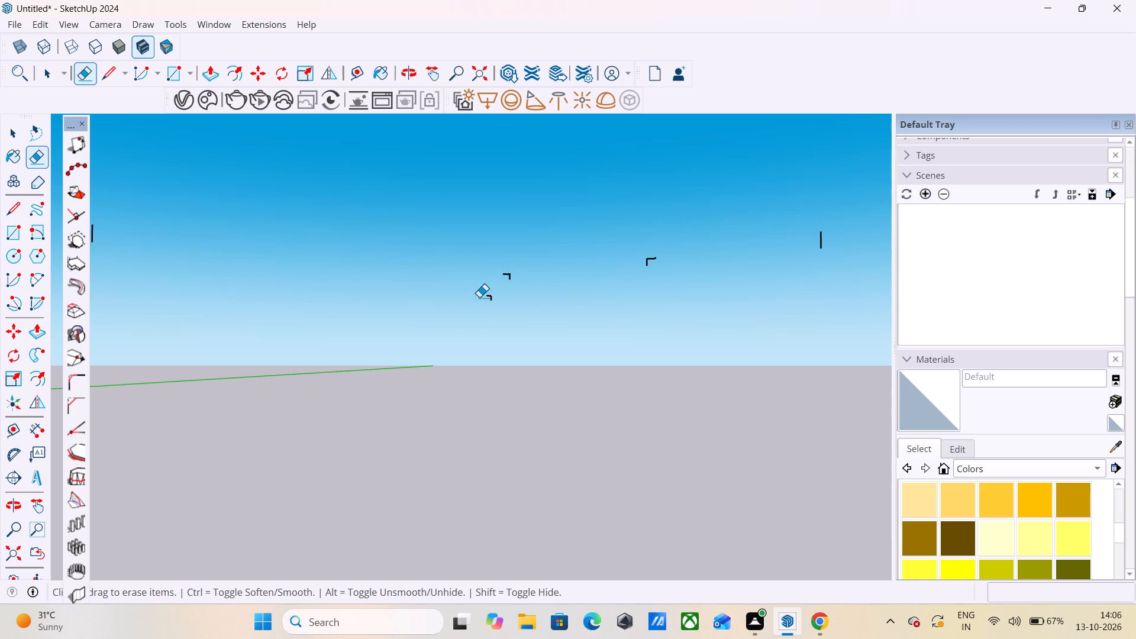
drag(456, 288, 503, 272)
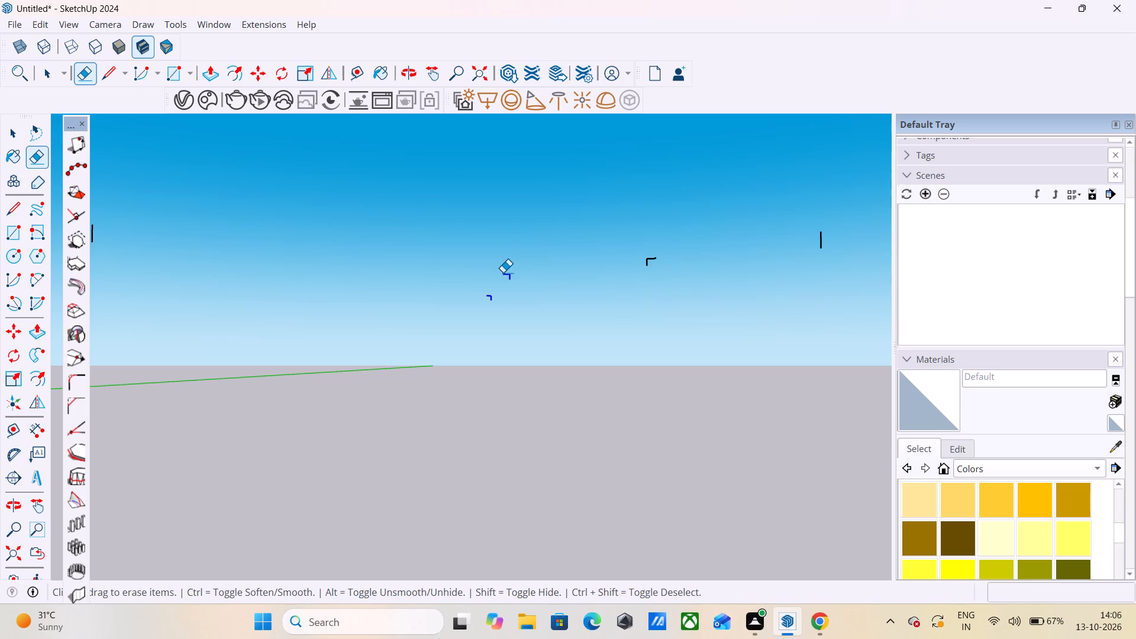
drag(503, 272, 569, 277)
drag(644, 256, 651, 259)
drag(795, 241, 789, 254)
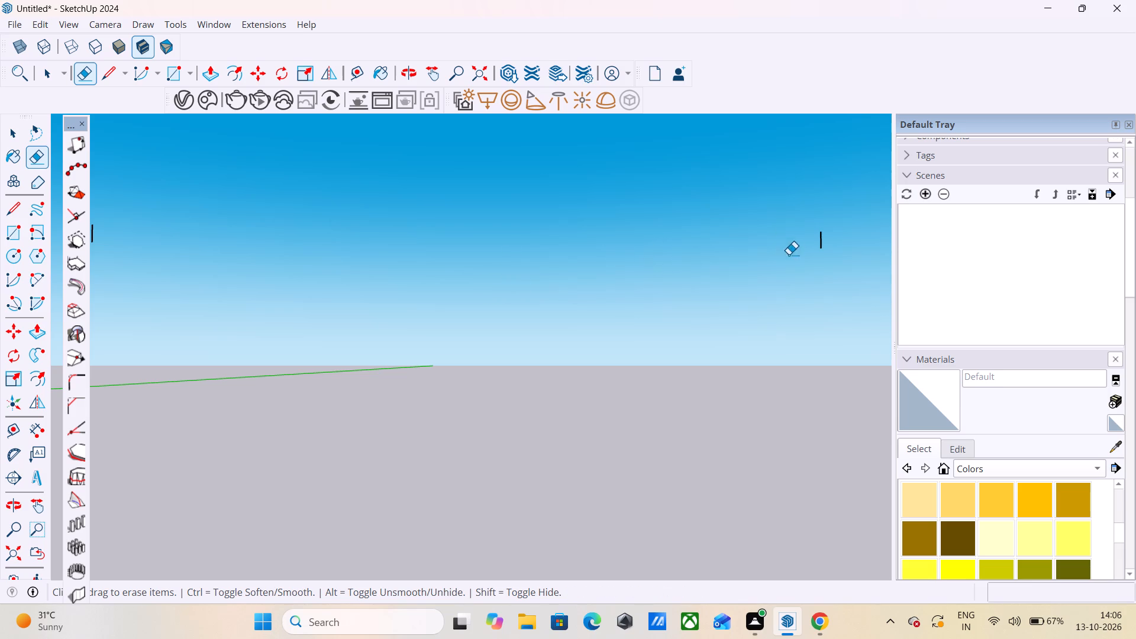
drag(789, 254, 836, 252)
key(v)
key(space)
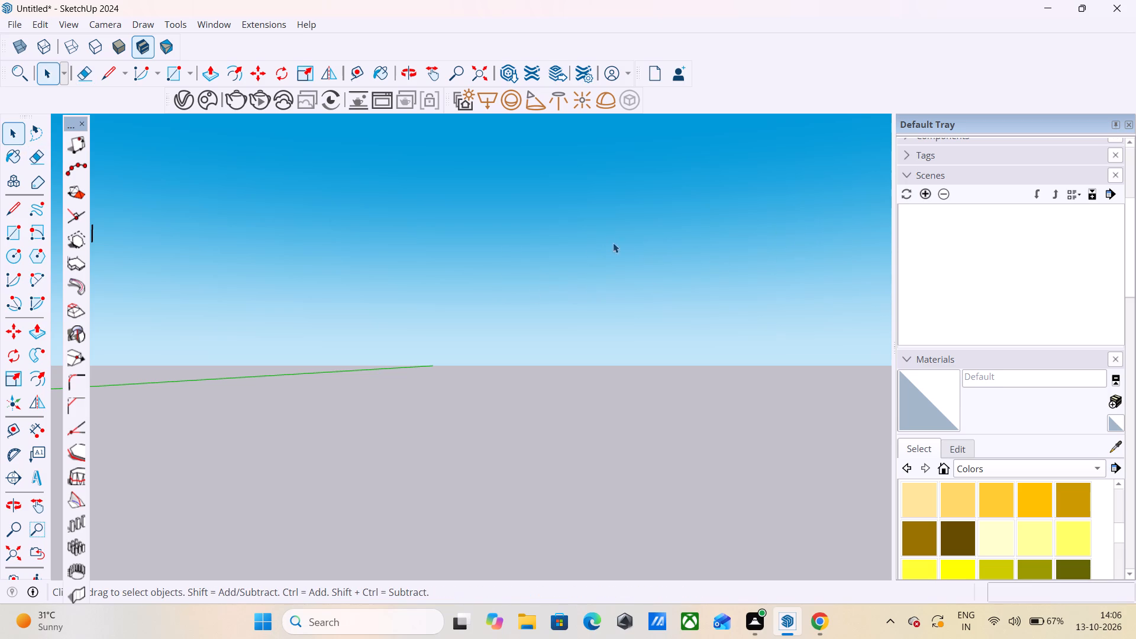
scroll(636, 267, down, 20)
scroll(636, 267, down, 1)
scroll(591, 288, up, 8)
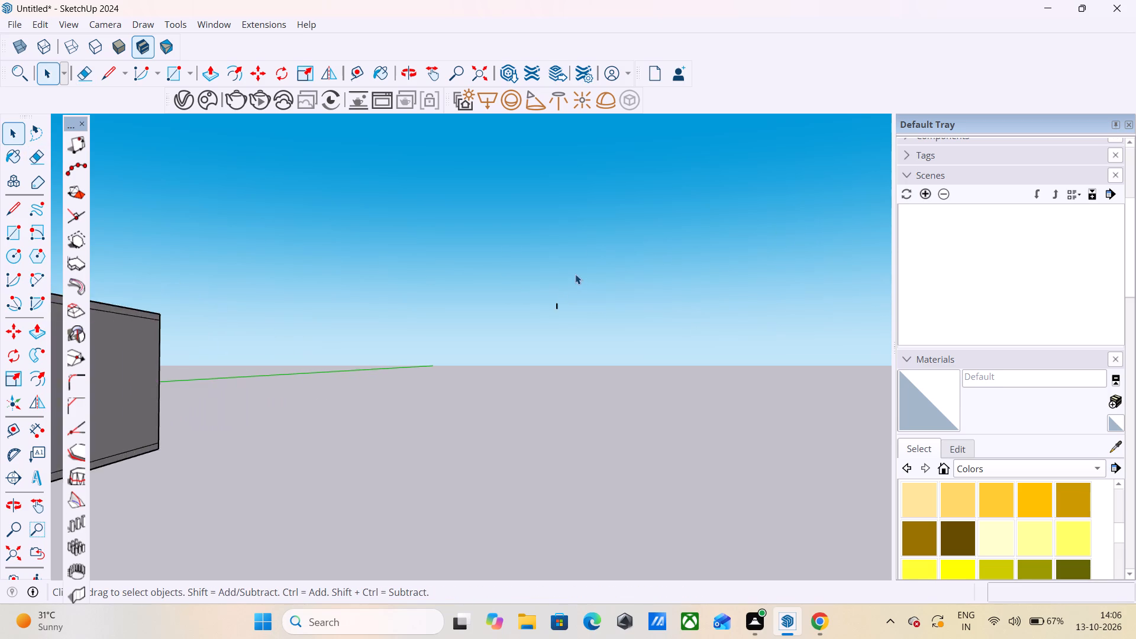
scroll(575, 274, up, 2)
key(e)
drag(547, 311, 524, 346)
scroll(591, 304, down, 7)
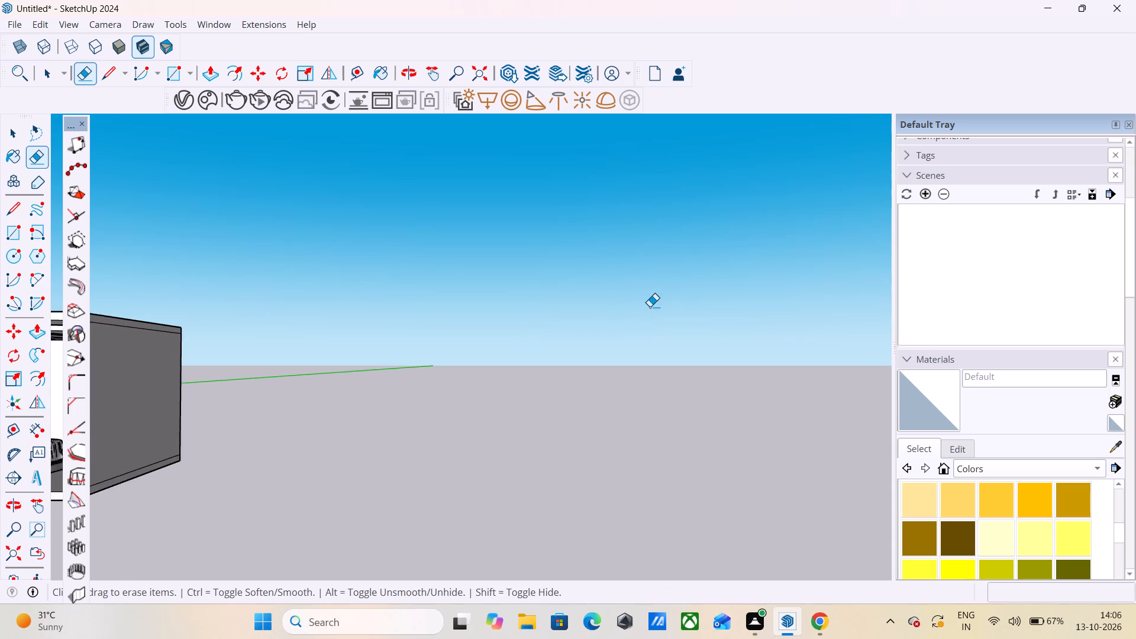
Copy the front vertical edge of the slat between the pictures and the shelf niche about 9/16" to its side face's midpoint.
scroll(650, 306, down, 10)
scroll(295, 375, up, 4)
key(space)
scroll(314, 359, up, 4)
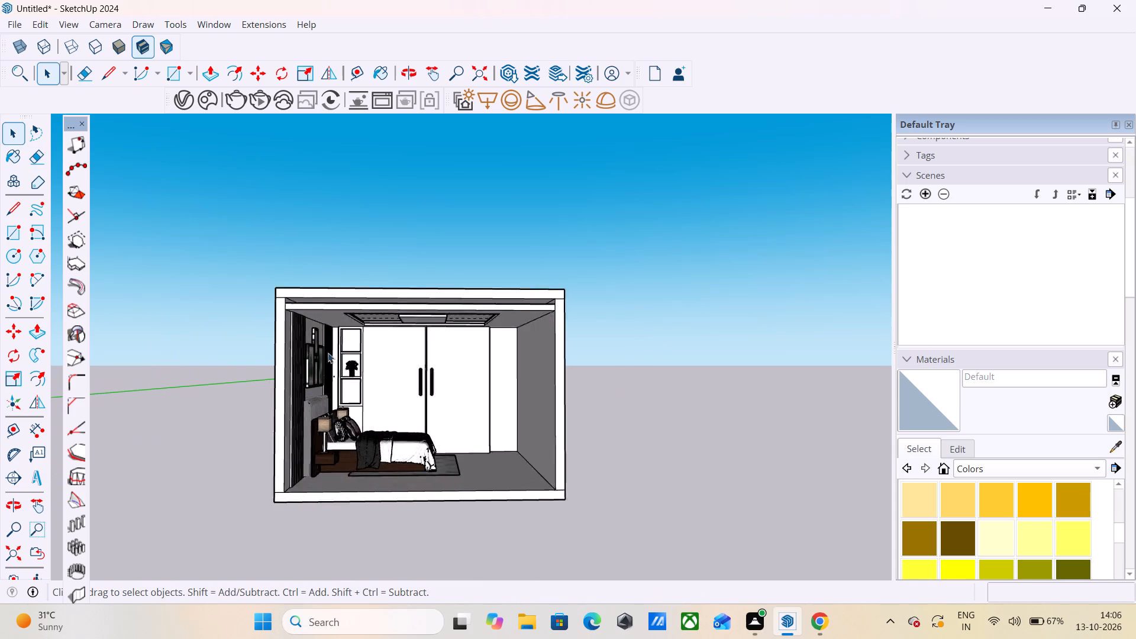
scroll(328, 353, up, 8)
middle_drag(331, 370, 253, 373)
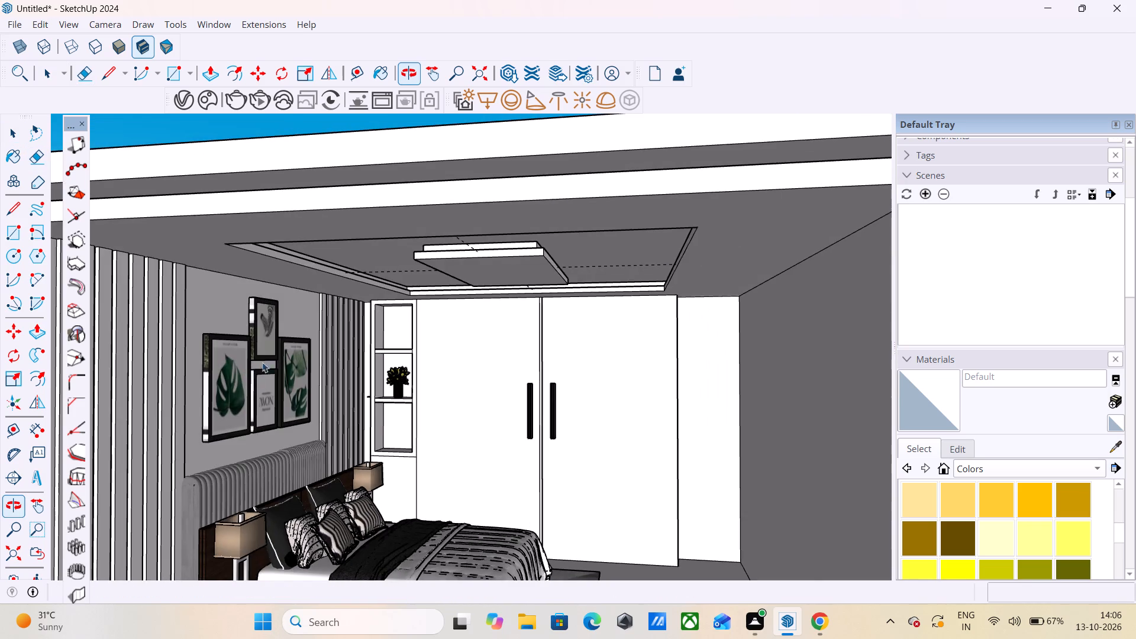
scroll(308, 334, up, 9)
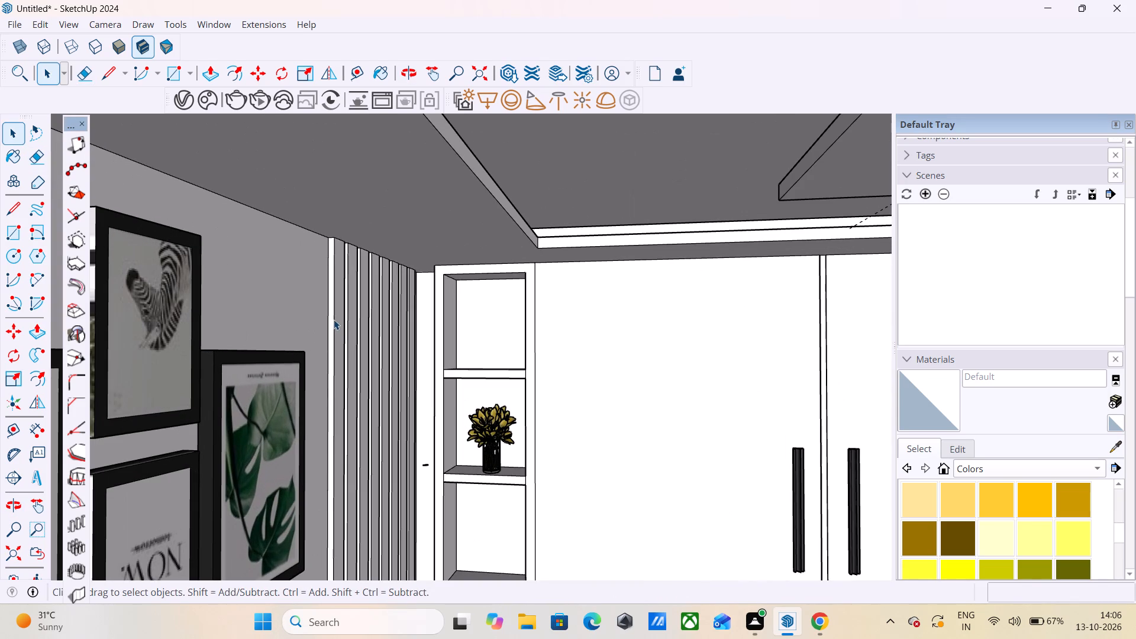
click(334, 319)
key(m)
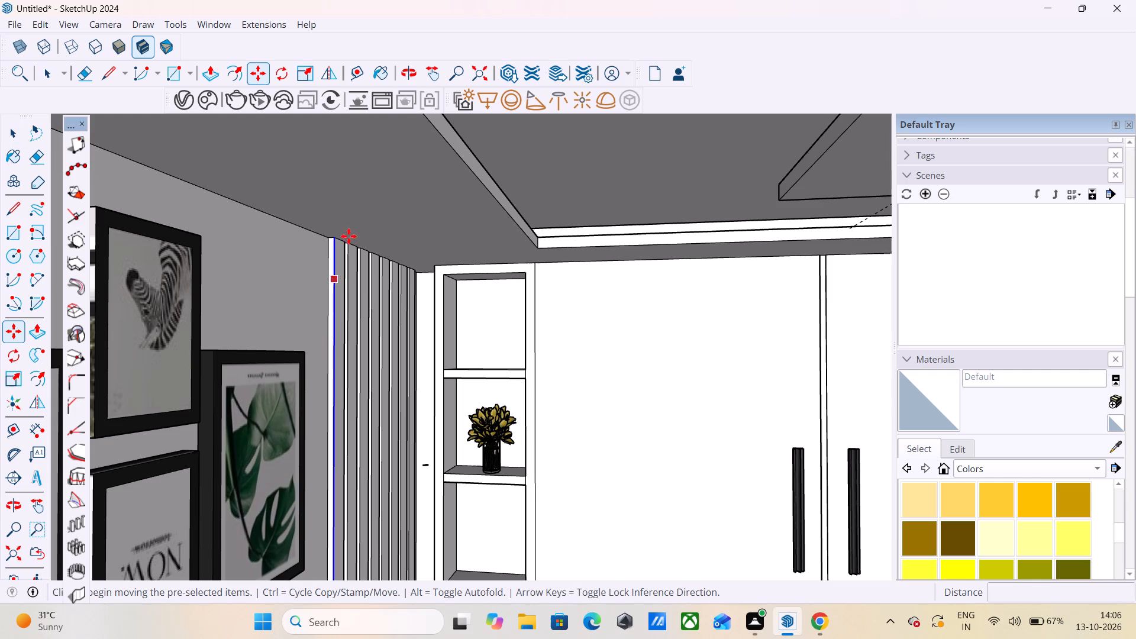
scroll(347, 215, up, 13)
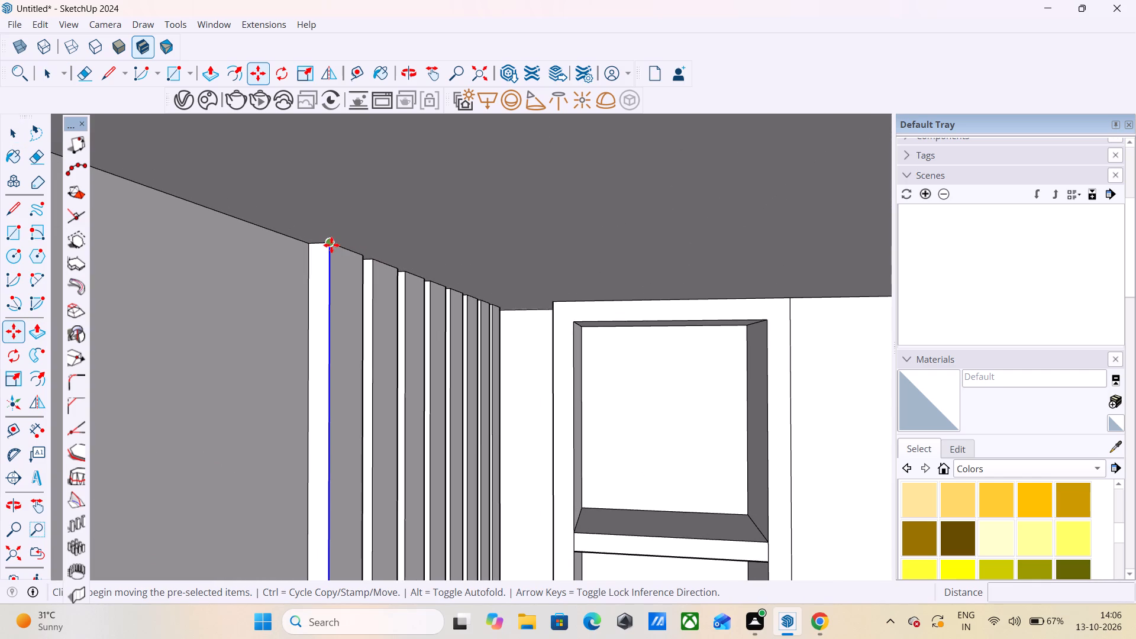
click(331, 245)
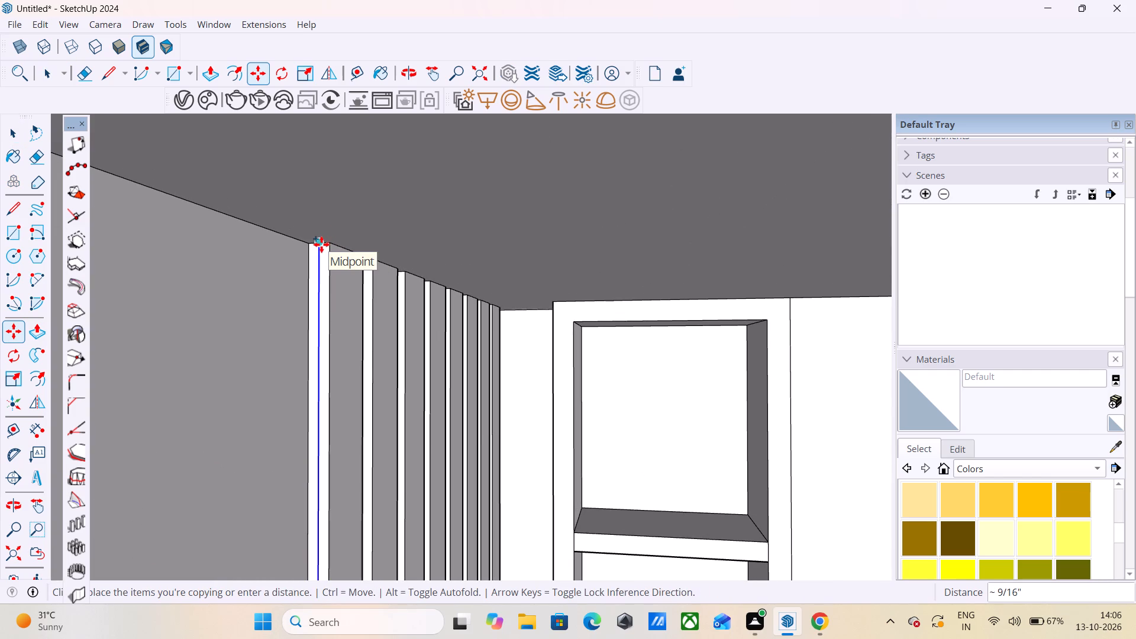
click(321, 244)
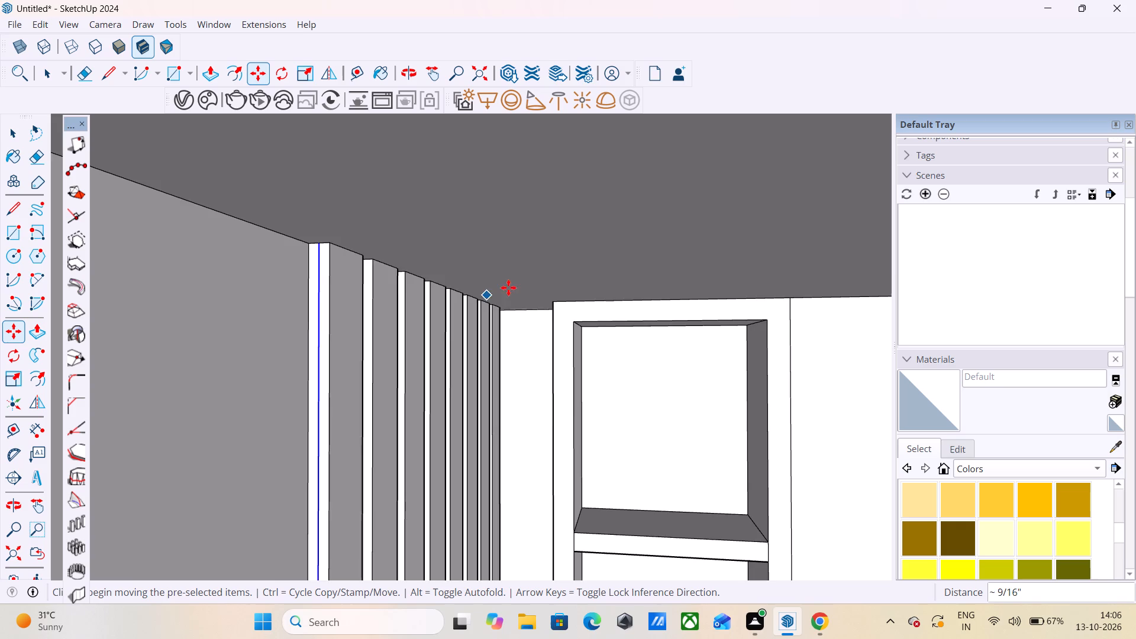
scroll(511, 286, down, 12)
key(space)
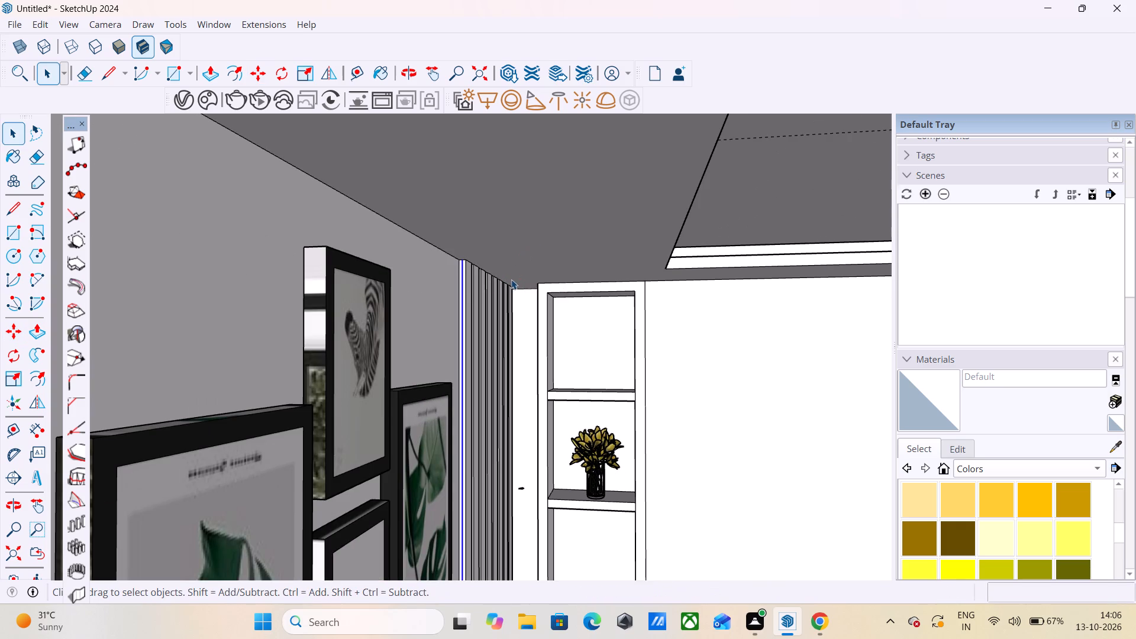
Examine the slatted bed wall, its pictures and the headboard from inside and outside the room.
scroll(444, 280, up, 3)
scroll(461, 259, down, 4)
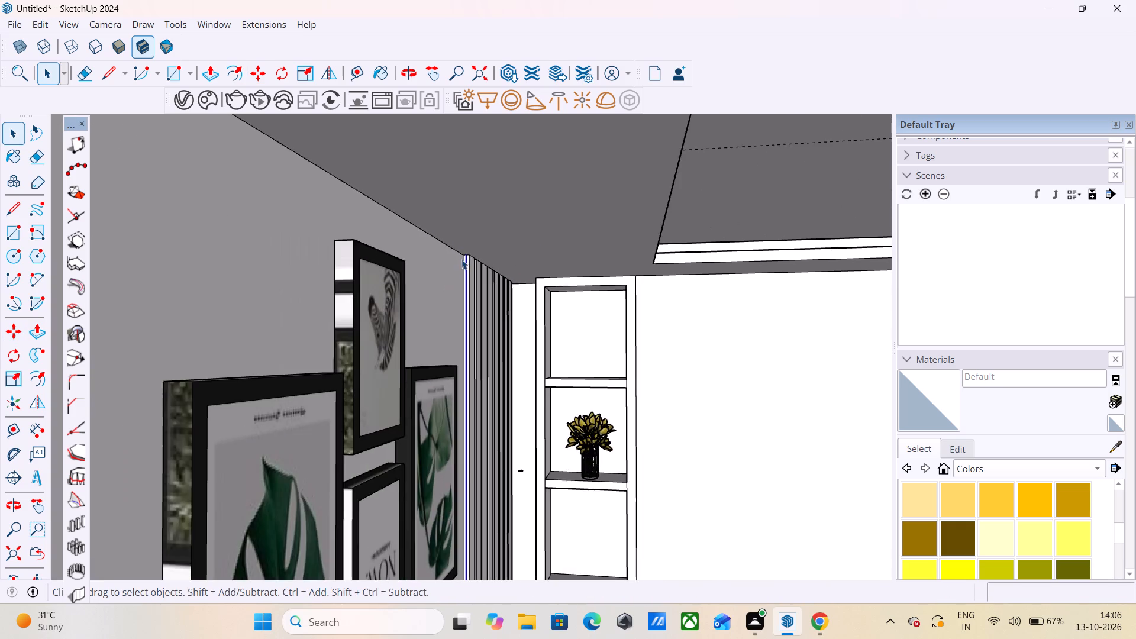
scroll(461, 259, down, 9)
scroll(441, 401, up, 3)
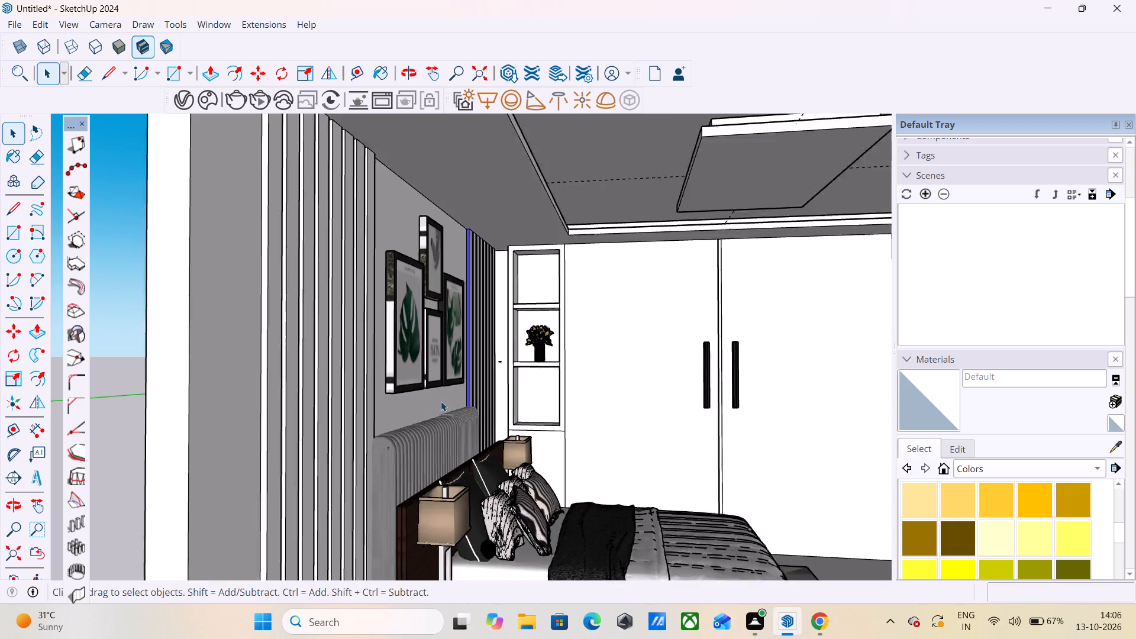
scroll(441, 401, up, 3)
scroll(467, 192, up, 8)
scroll(459, 292, down, 5)
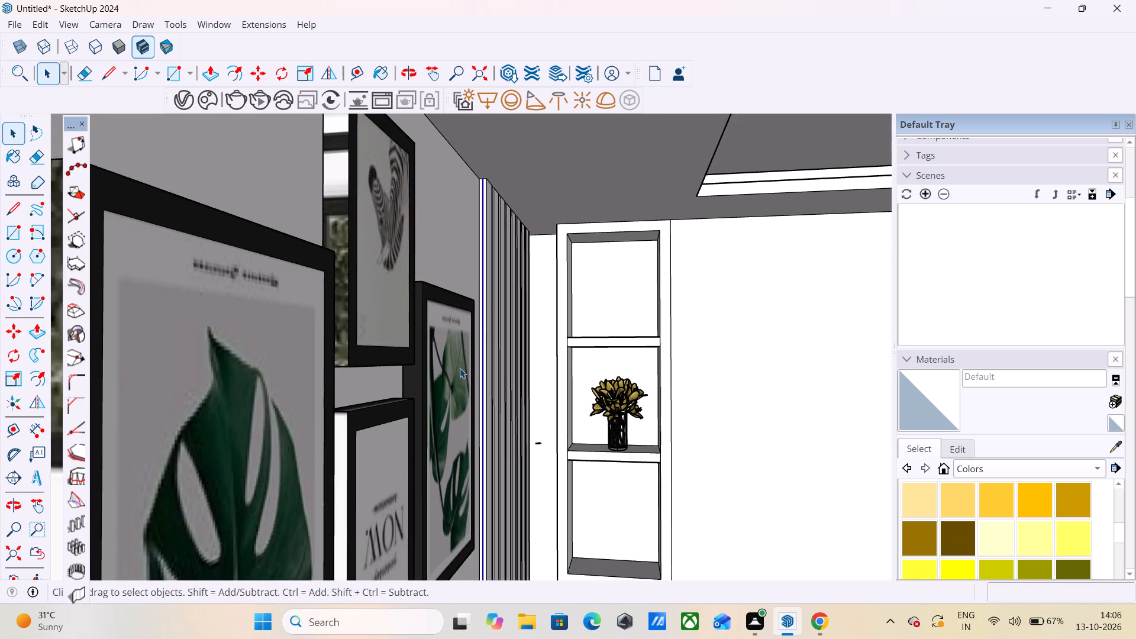
scroll(460, 368, down, 7)
scroll(483, 399, up, 2)
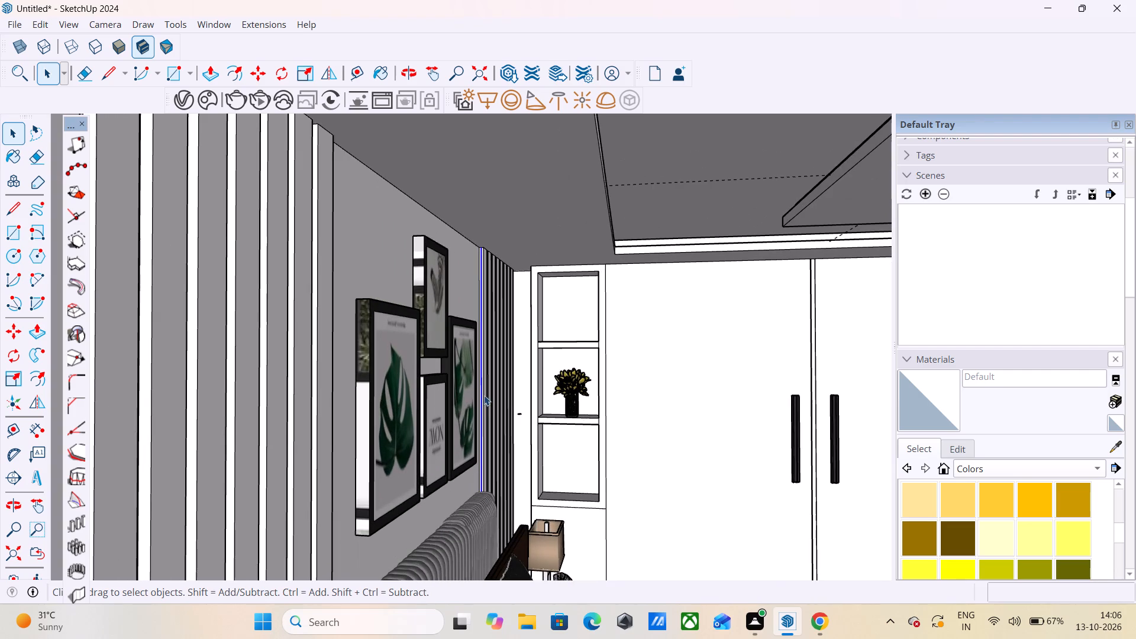
key(space)
scroll(548, 411, down, 7)
click(377, 424)
scroll(518, 445, up, 7)
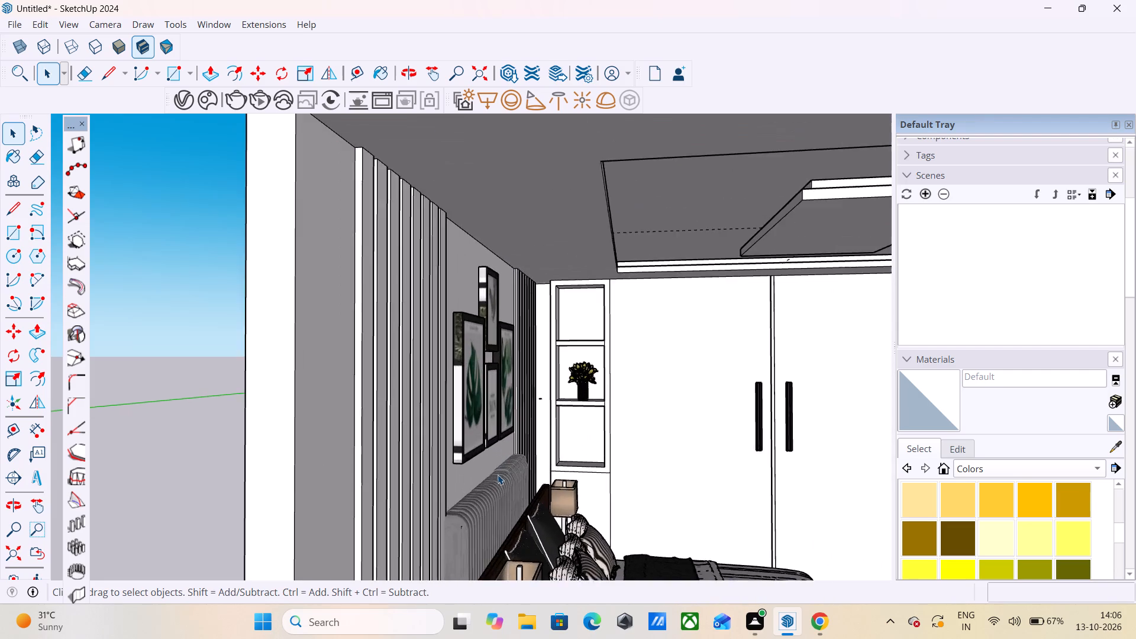
scroll(498, 475, up, 2)
middle_click(505, 461)
middle_drag(505, 461, 386, 466)
scroll(524, 402, down, 5)
middle_drag(546, 419, 422, 431)
scroll(717, 379, down, 9)
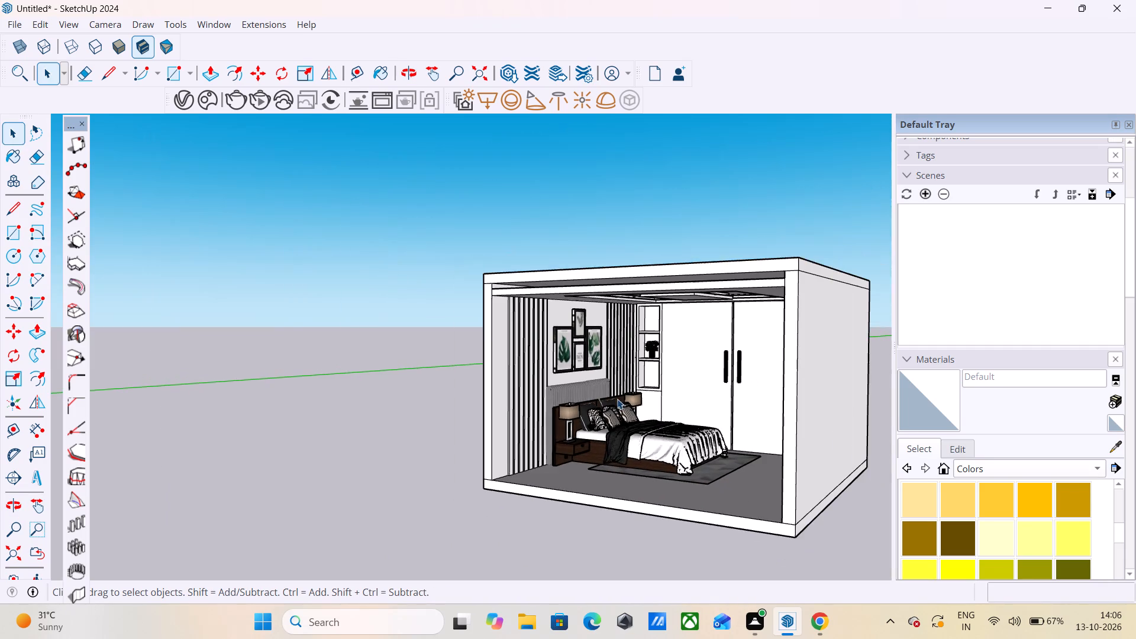
Draw a thin rectangle on the wall along the headboard's top, about 13/16" by 7' 6 3/4", starting at the adjacent slat's edge.
scroll(554, 395, up, 6)
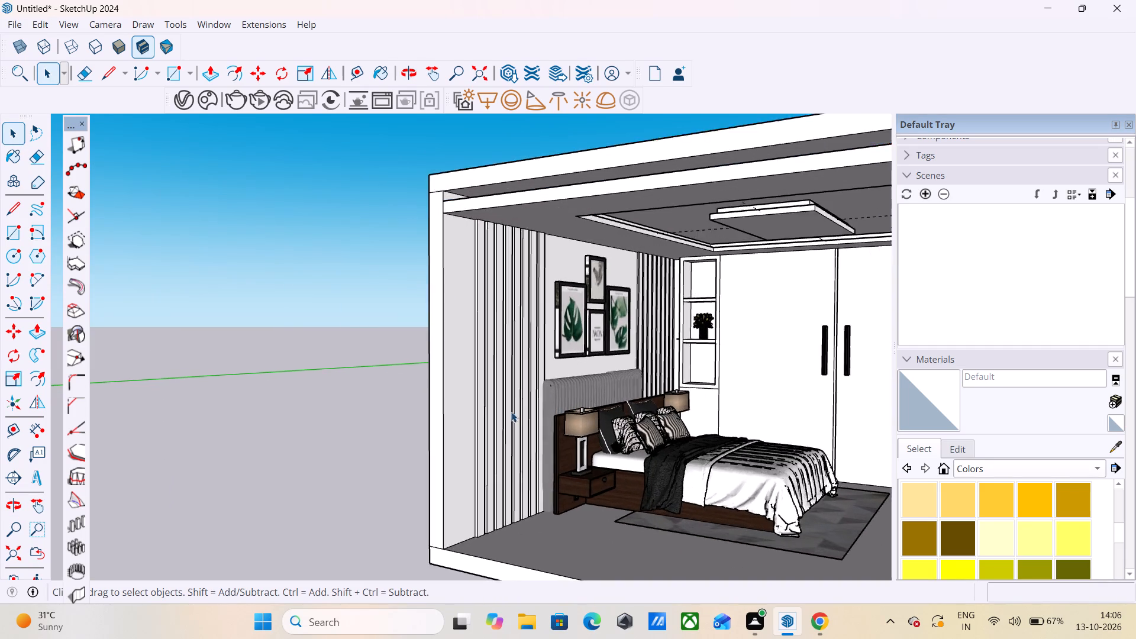
scroll(511, 412, up, 14)
middle_drag(615, 347, 415, 493)
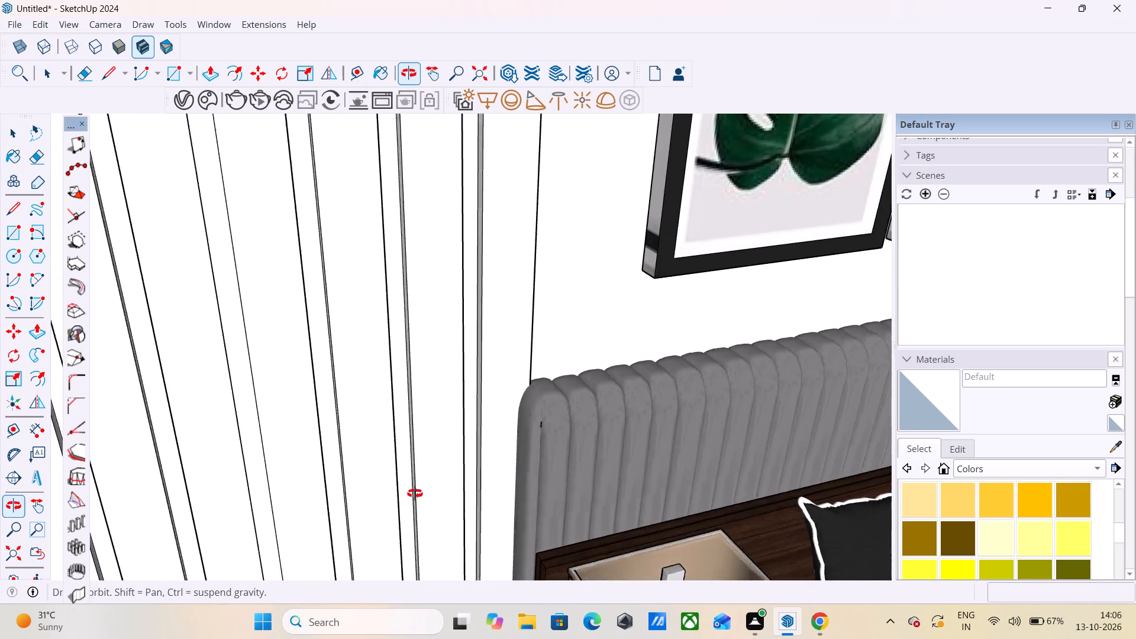
middle_drag(415, 493, 298, 538)
scroll(304, 537, up, 1)
middle_drag(454, 442, 289, 456)
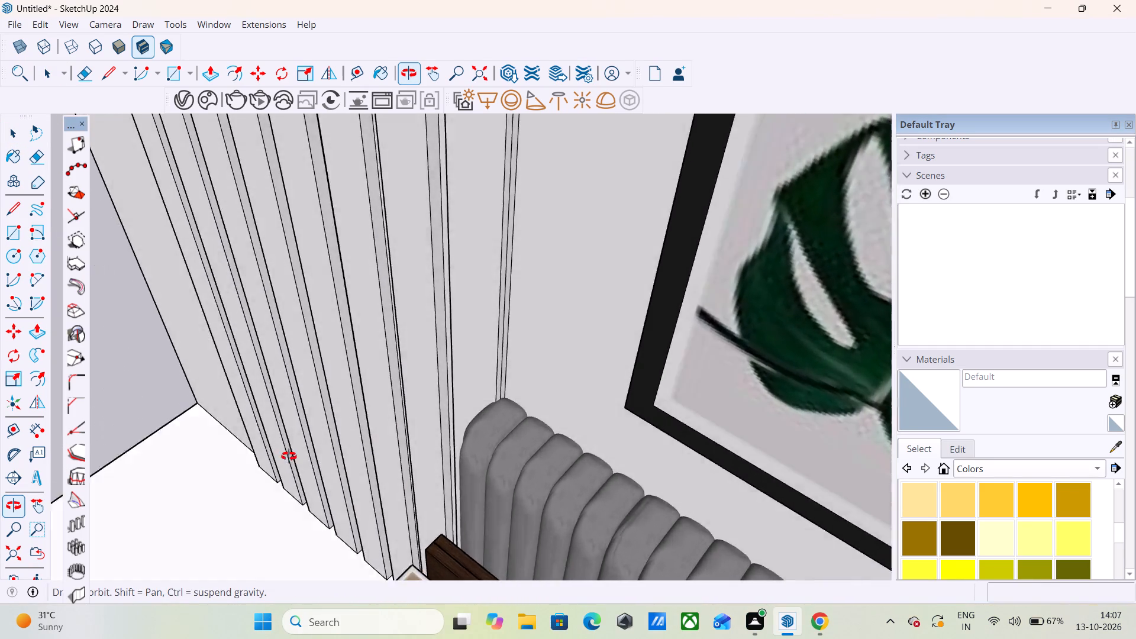
middle_drag(289, 456, 326, 401)
scroll(356, 381, down, 2)
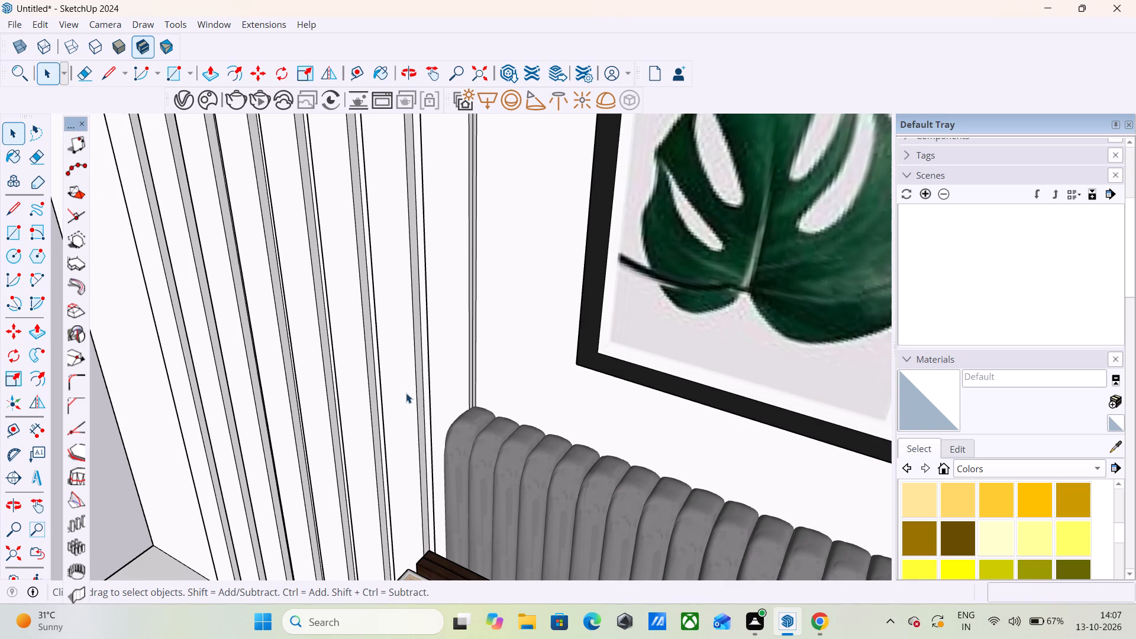
key(r)
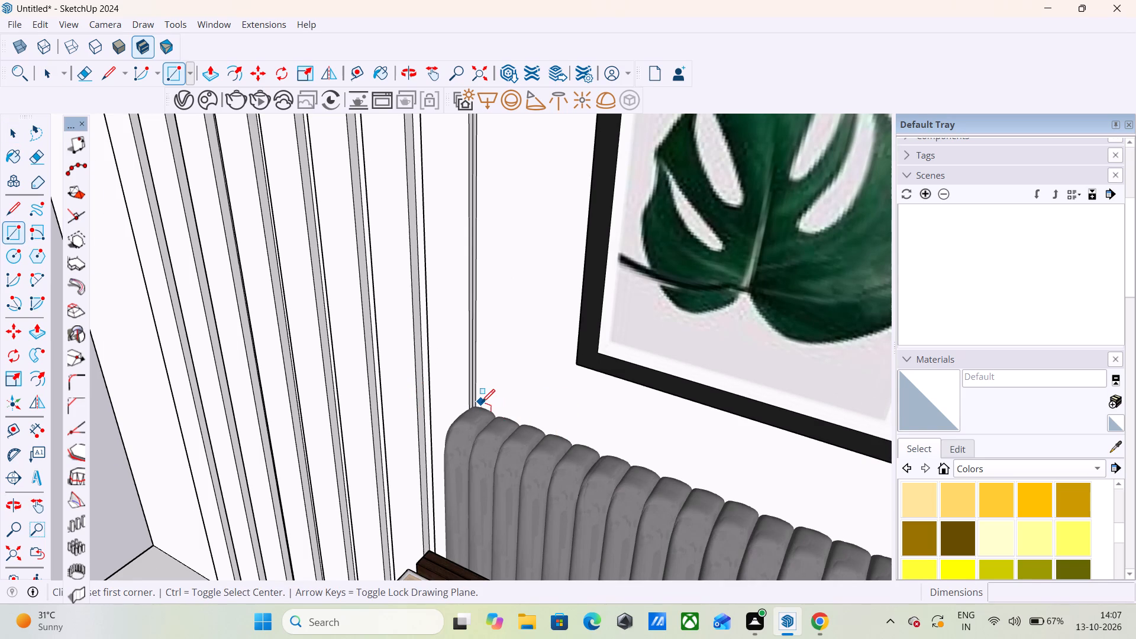
scroll(470, 396, up, 14)
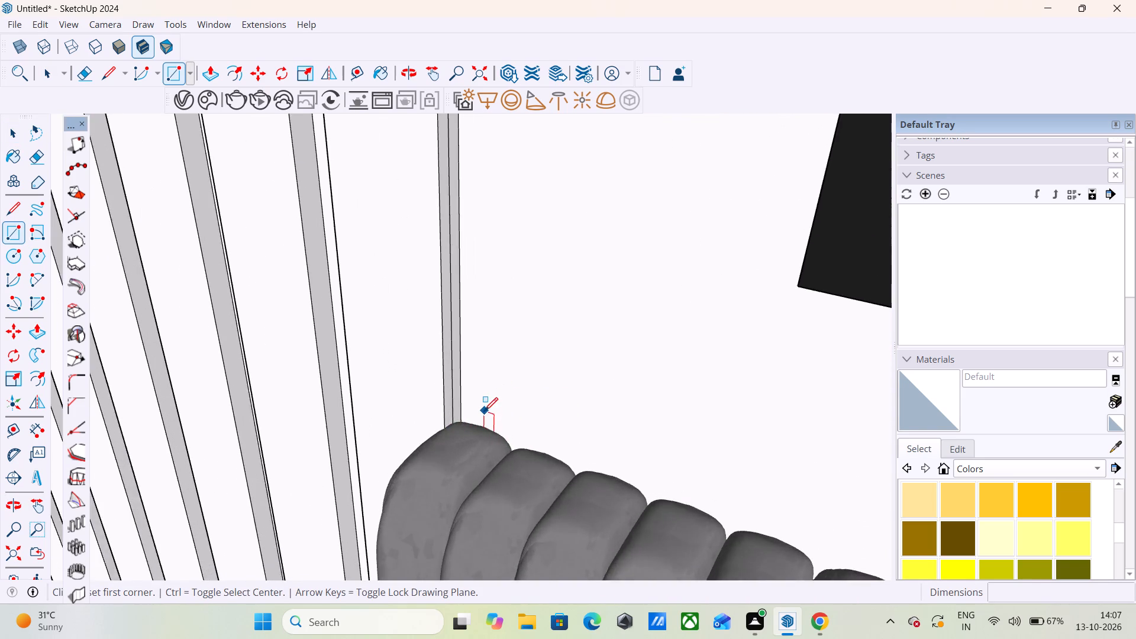
scroll(485, 411, up, 9)
click(441, 433)
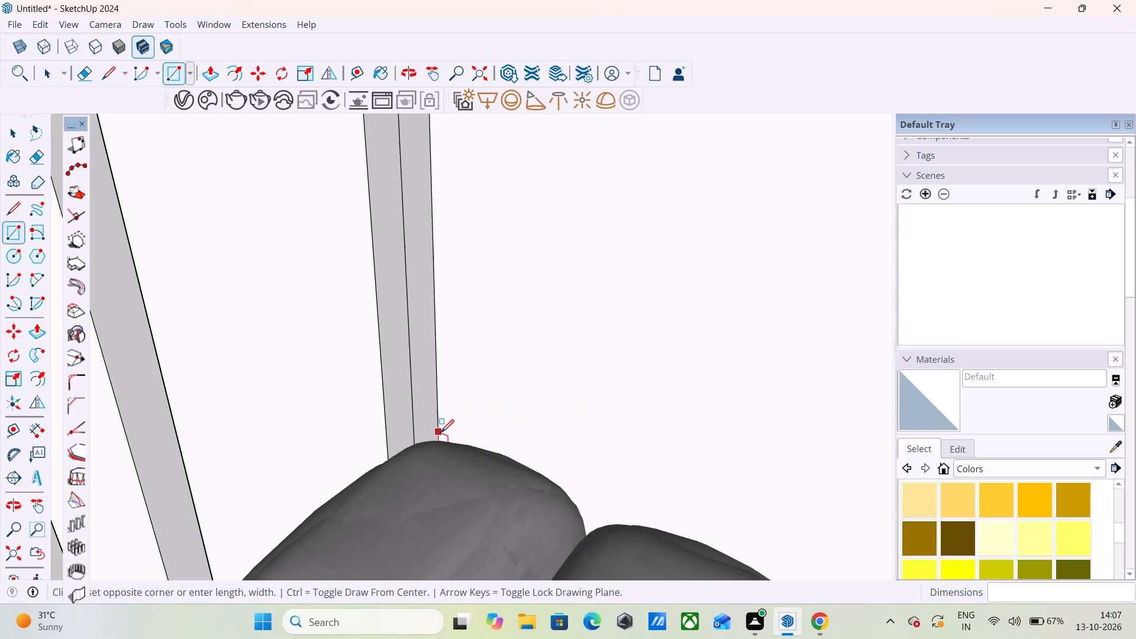
scroll(586, 242, down, 5)
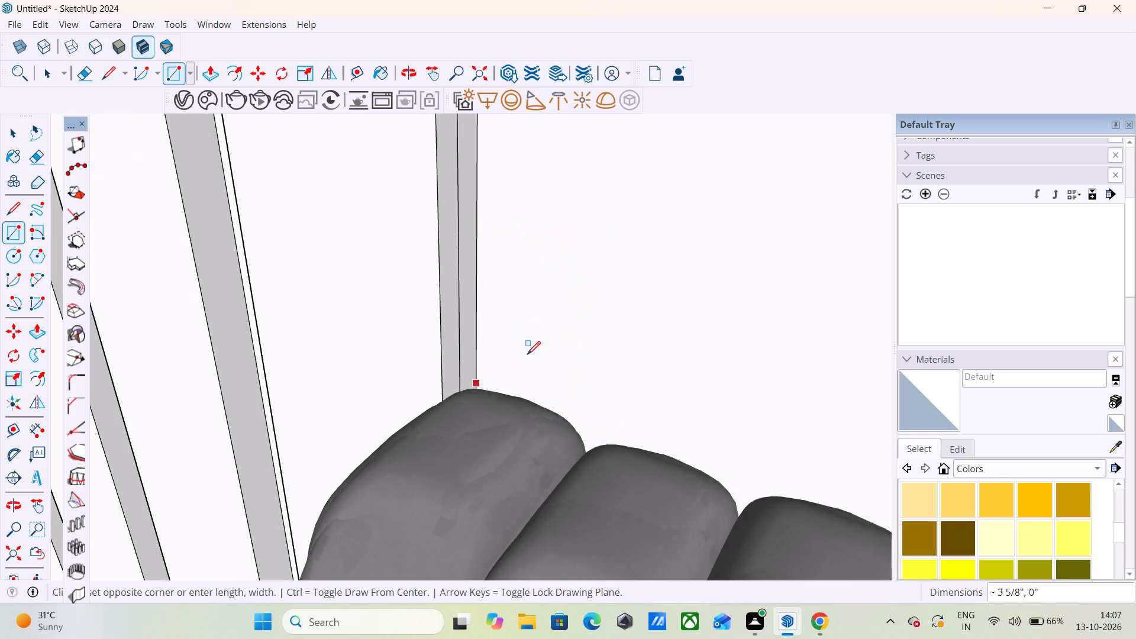
middle_drag(537, 357, 555, 250)
scroll(404, 340, down, 5)
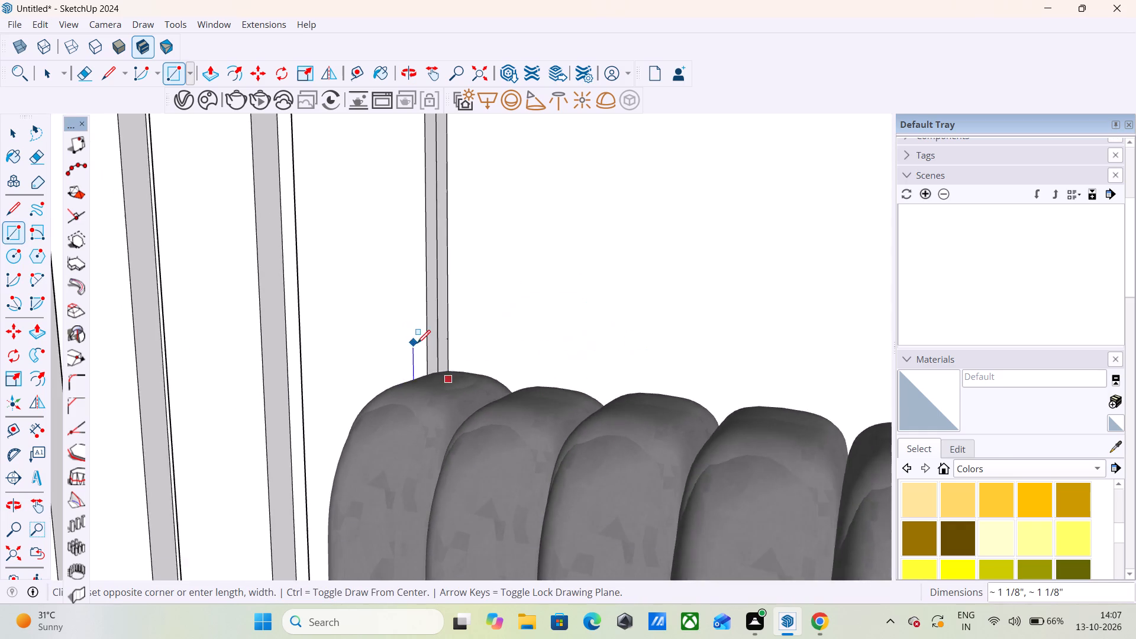
scroll(419, 348, down, 4)
scroll(306, 334, down, 13)
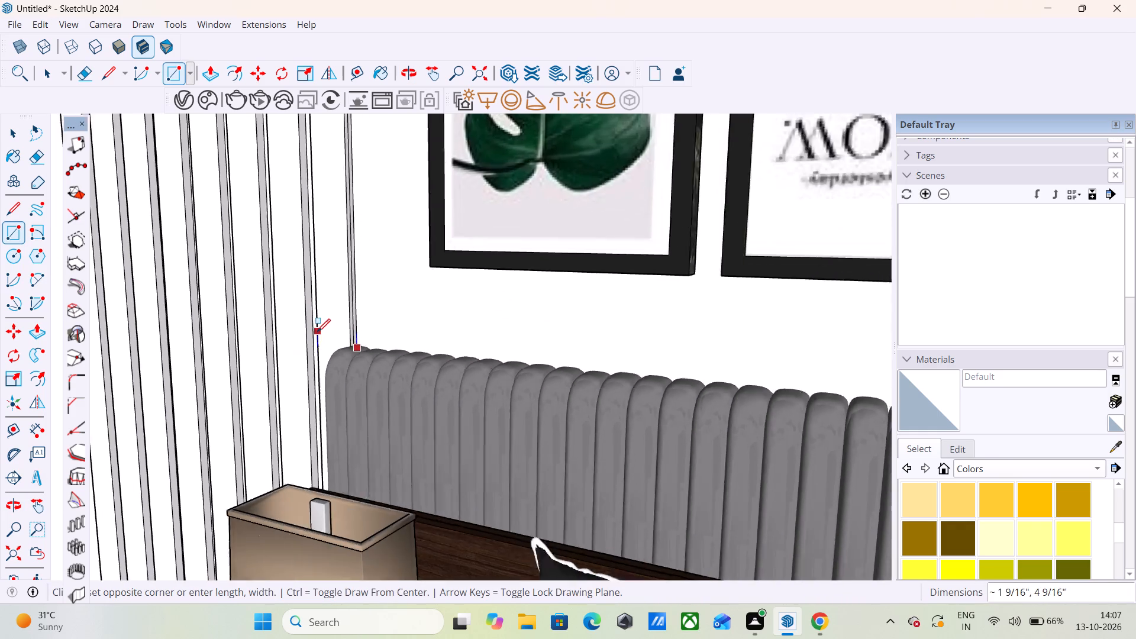
scroll(317, 332, down, 6)
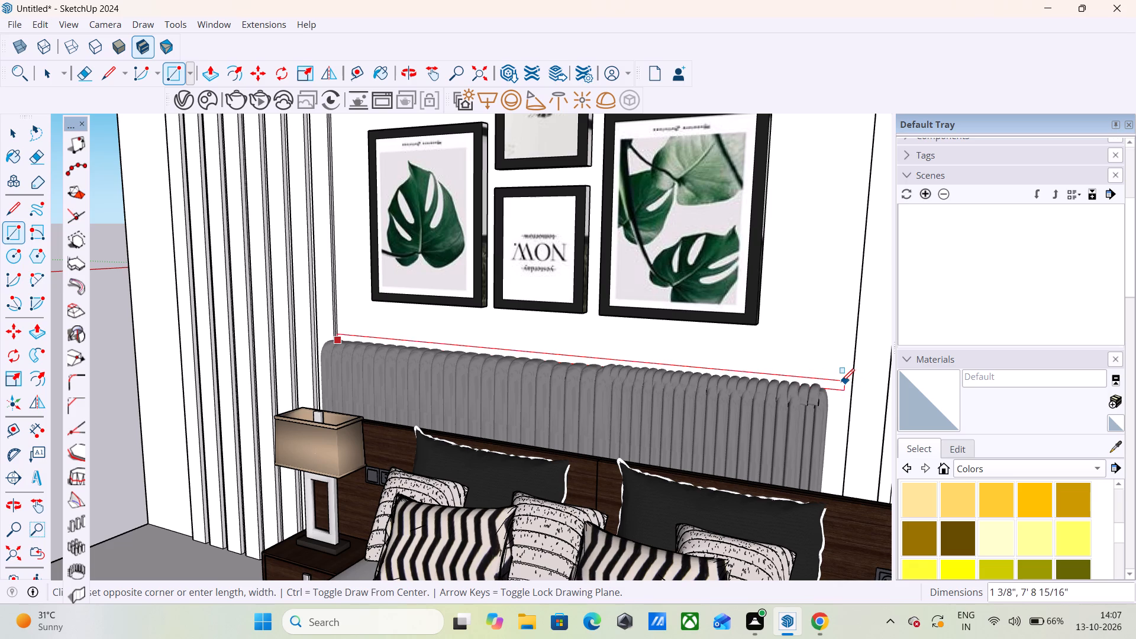
scroll(825, 380, up, 5)
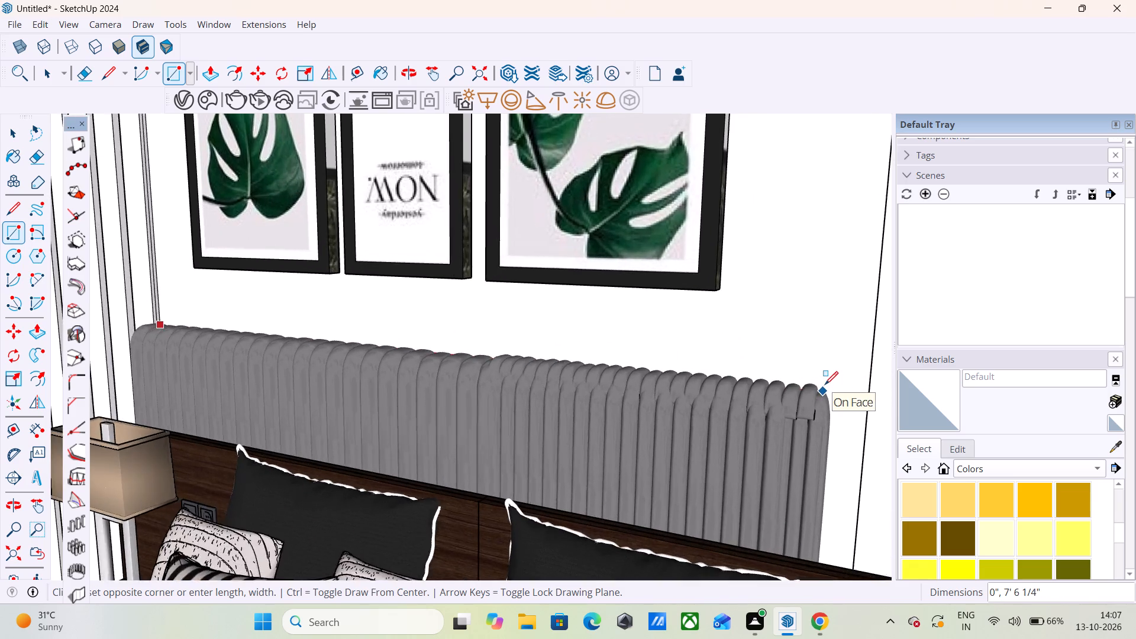
scroll(825, 385, up, 4)
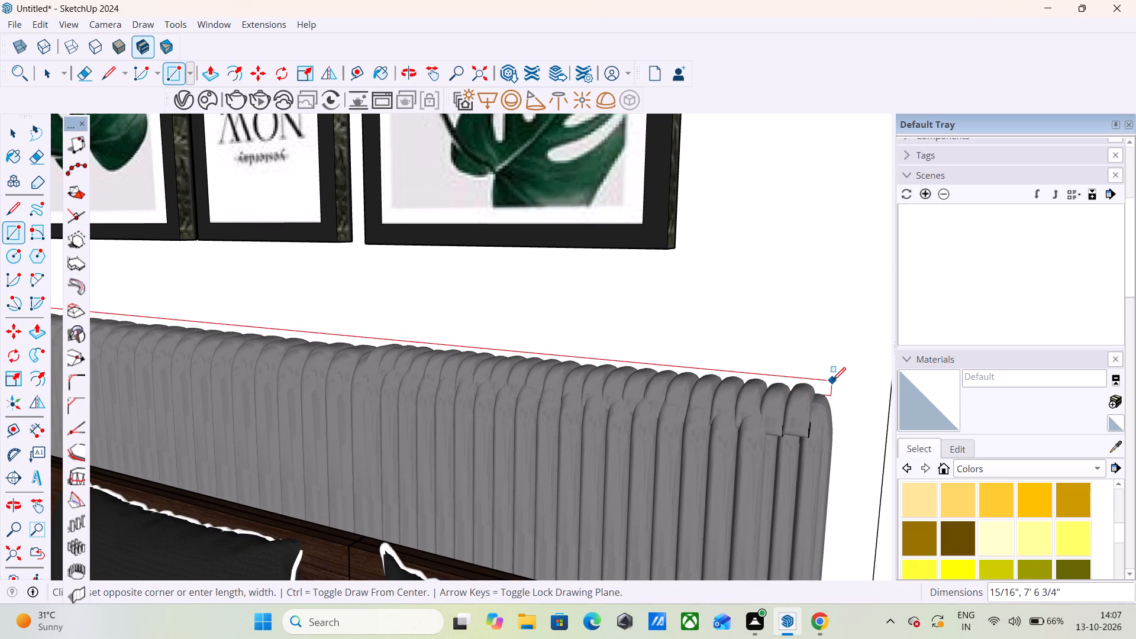
scroll(832, 380, up, 3)
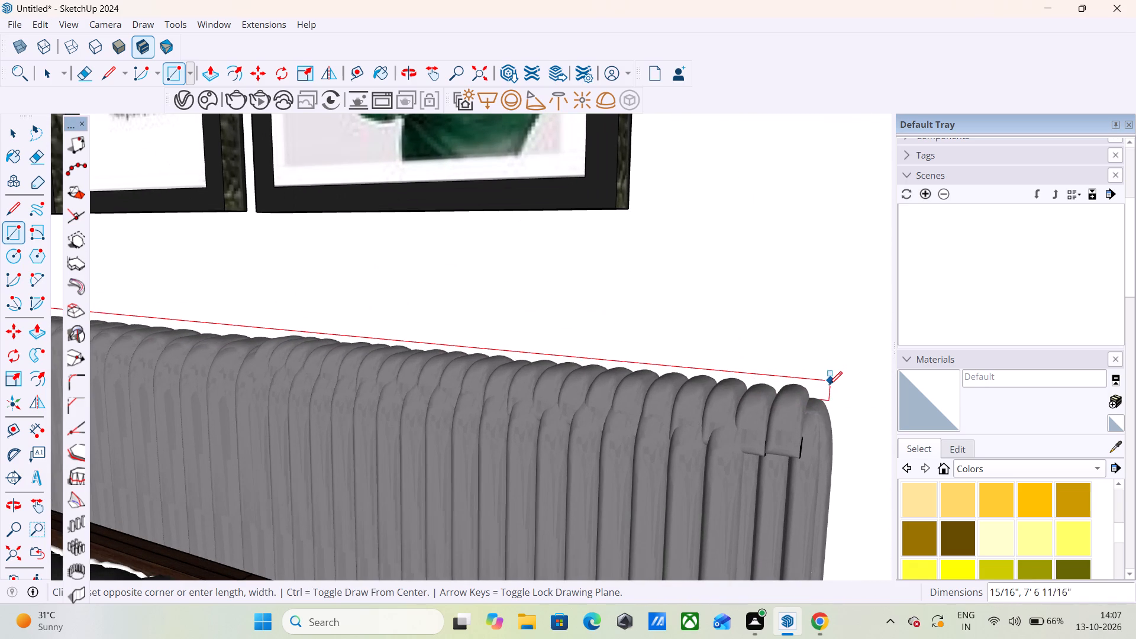
click(832, 385)
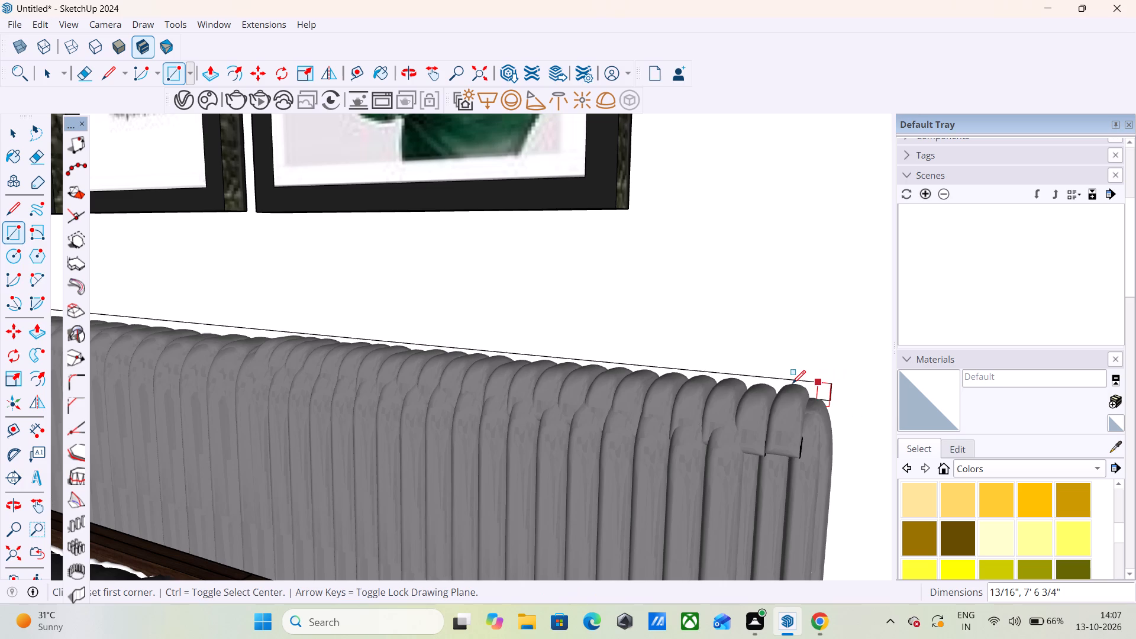
Push/Pull the thin rectangle above the headboard by about 9/16".
key(p)
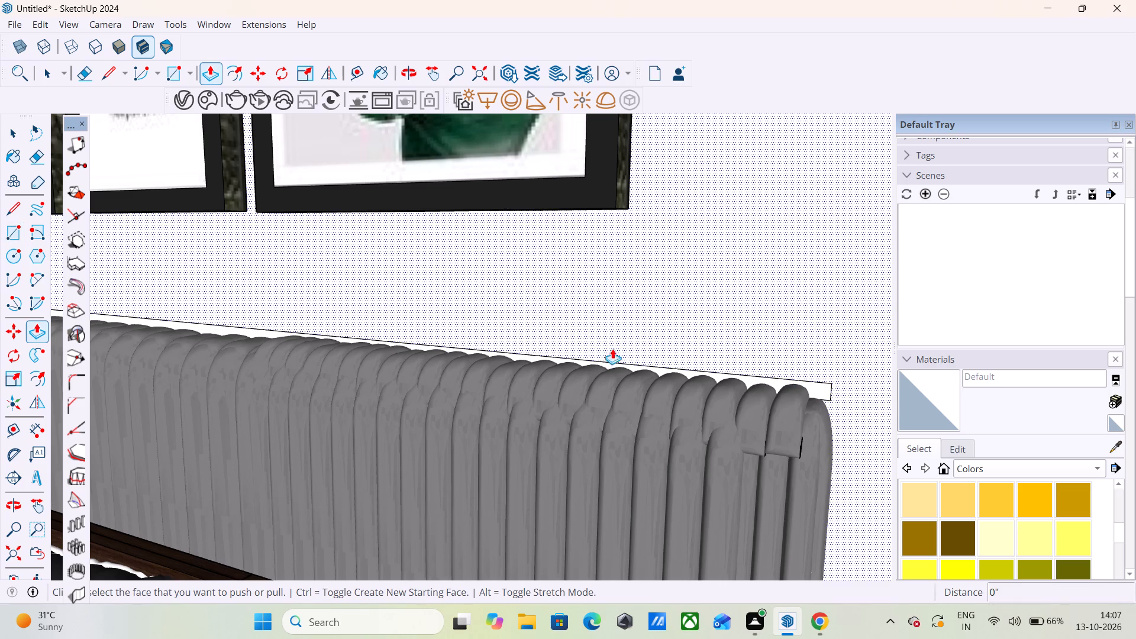
click(772, 381)
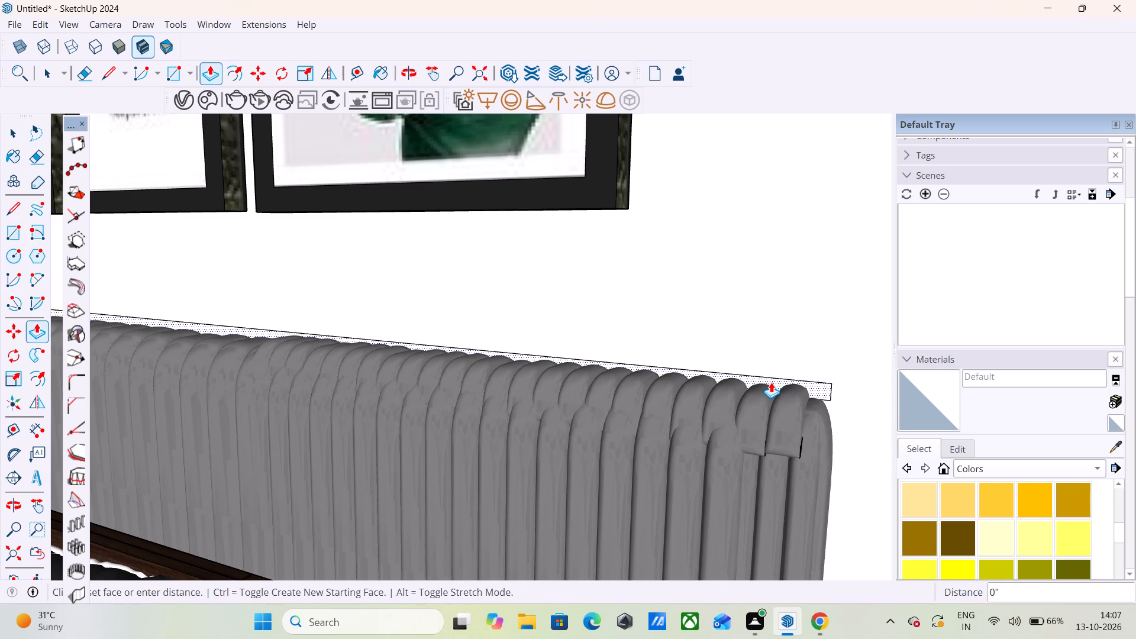
click(767, 385)
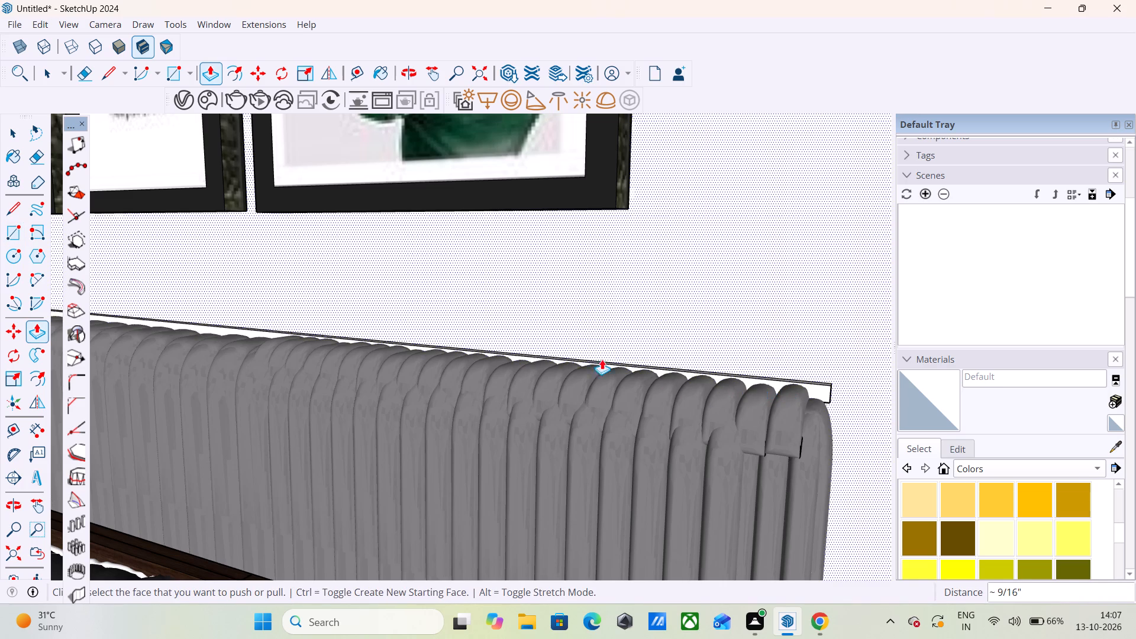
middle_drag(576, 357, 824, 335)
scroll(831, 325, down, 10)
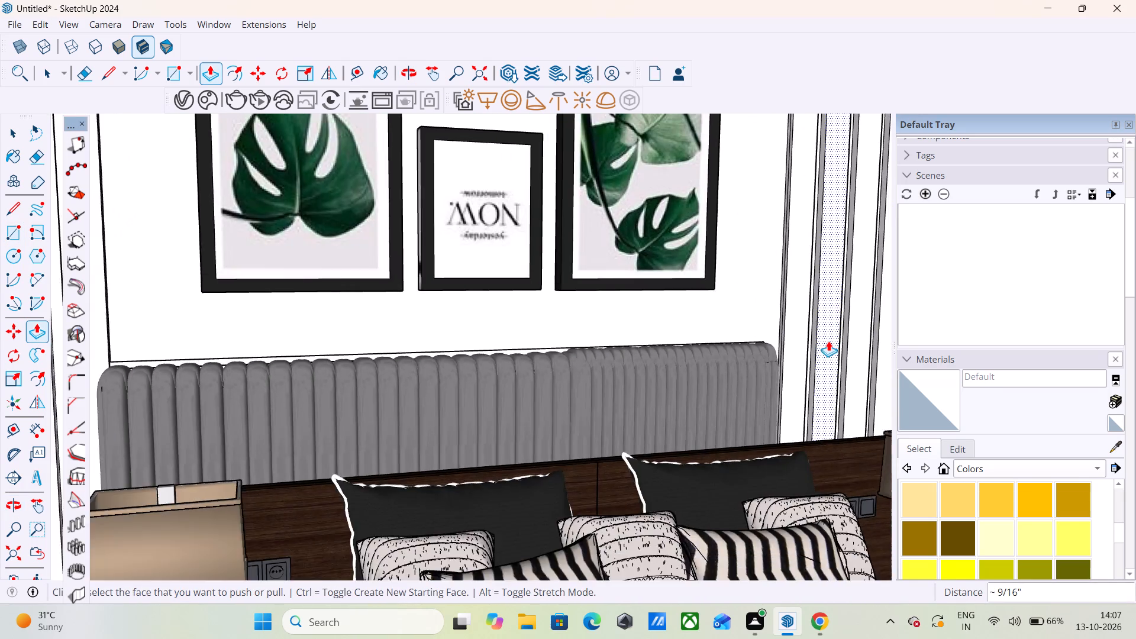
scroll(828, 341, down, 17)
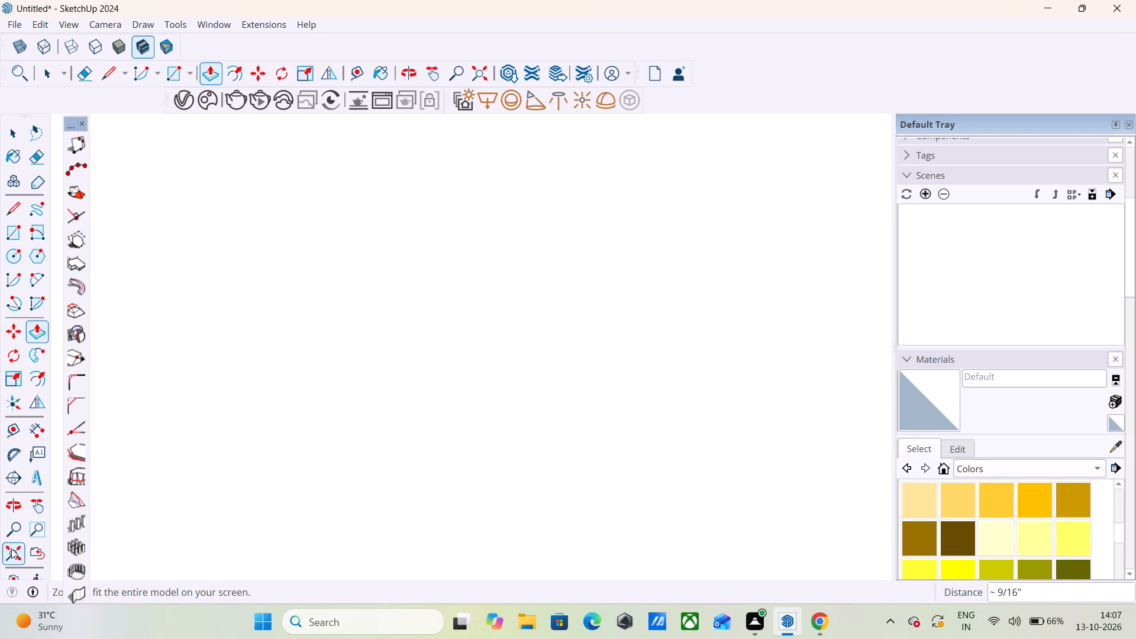
Copy the front top edge of the thin strip above the headboard to the midpoint of its top face's depth.
click(11, 548)
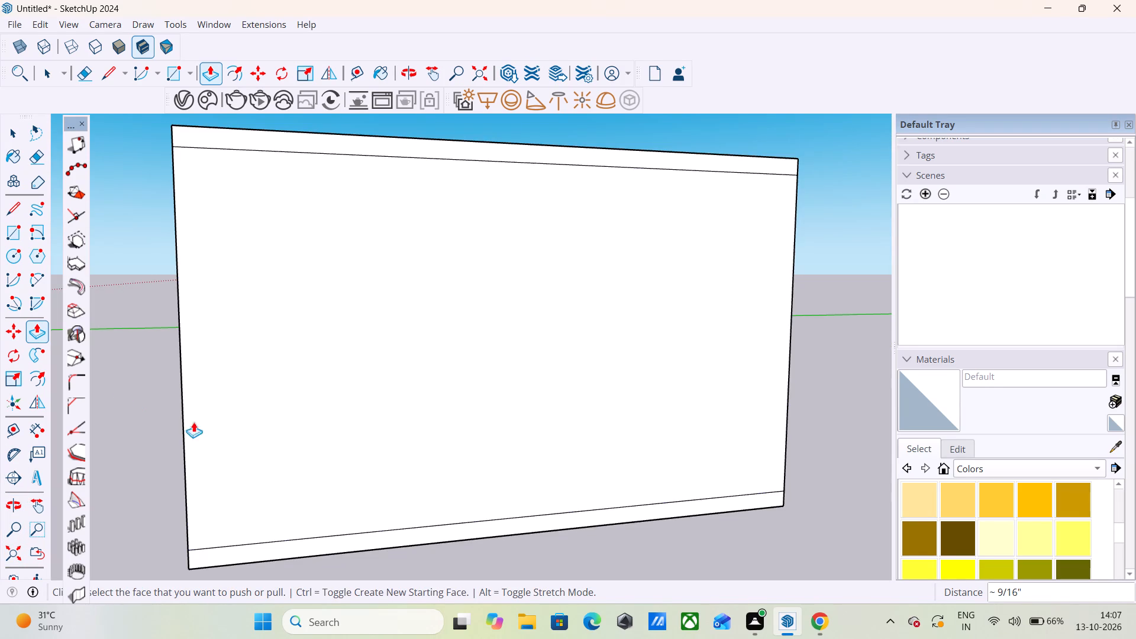
key(space)
middle_drag(646, 542, 859, 528)
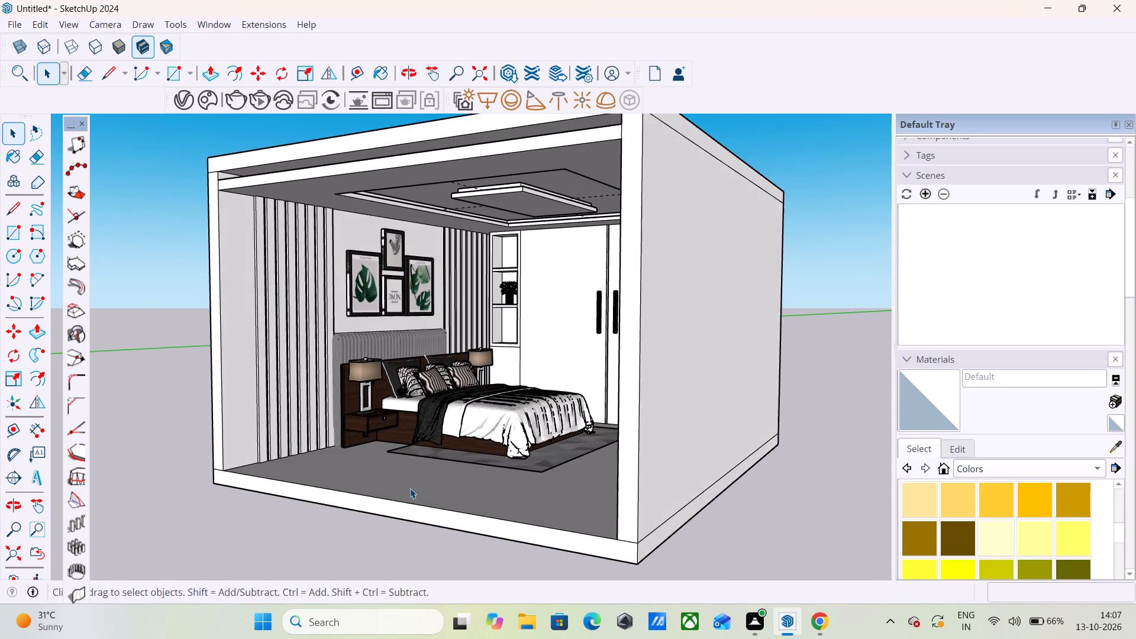
scroll(285, 329, up, 4)
scroll(334, 299, up, 6)
scroll(375, 331, up, 5)
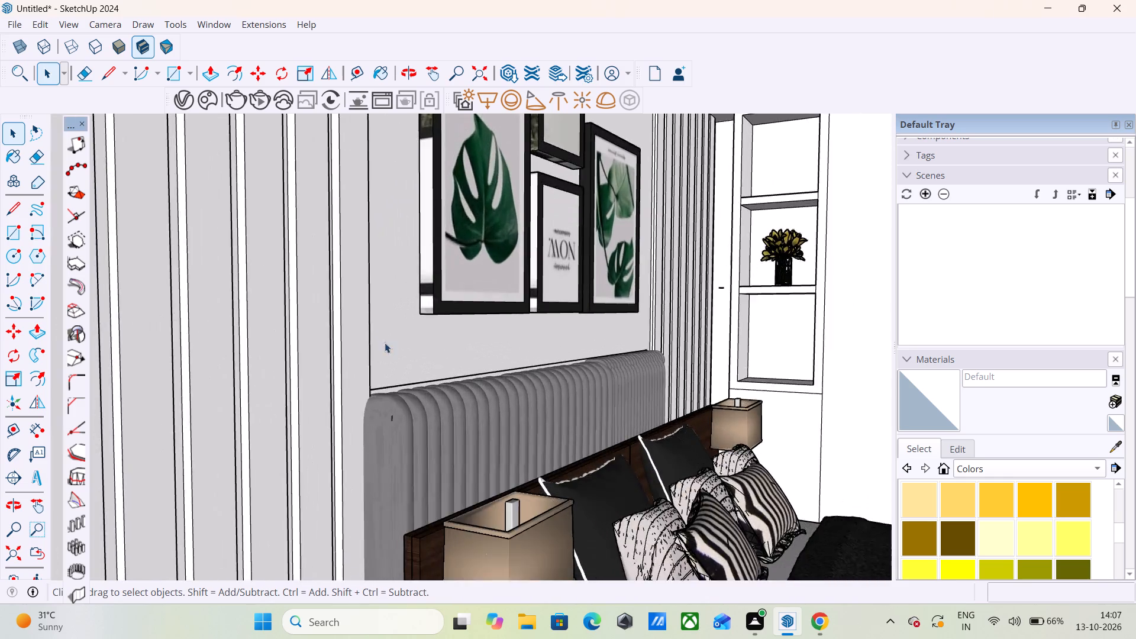
scroll(385, 343, up, 10)
middle_drag(429, 360, 329, 546)
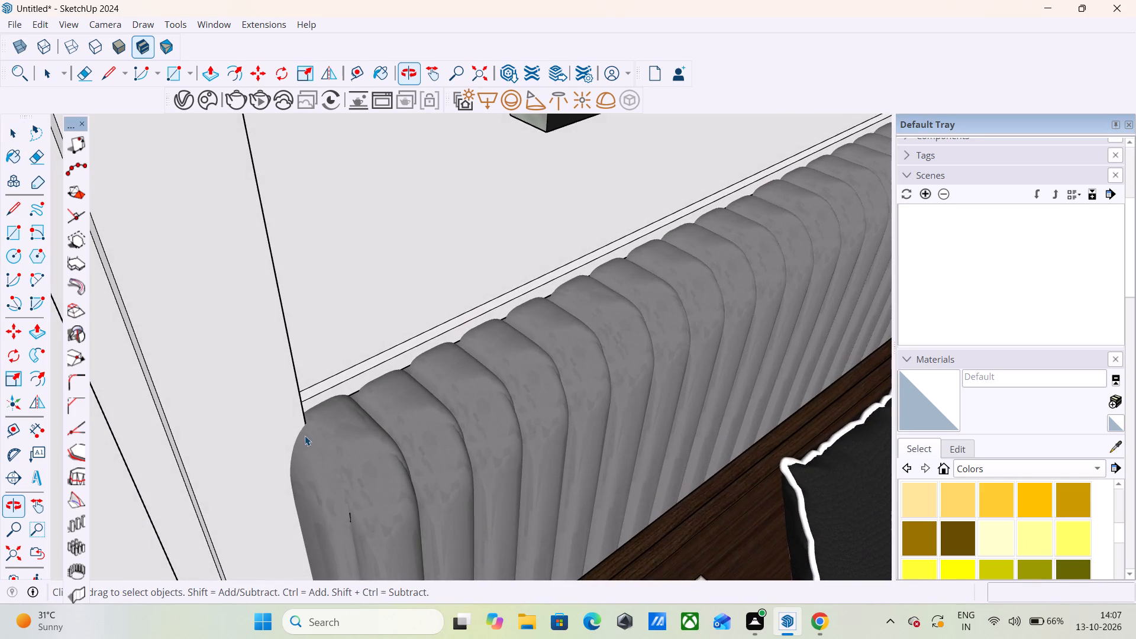
scroll(308, 388, up, 5)
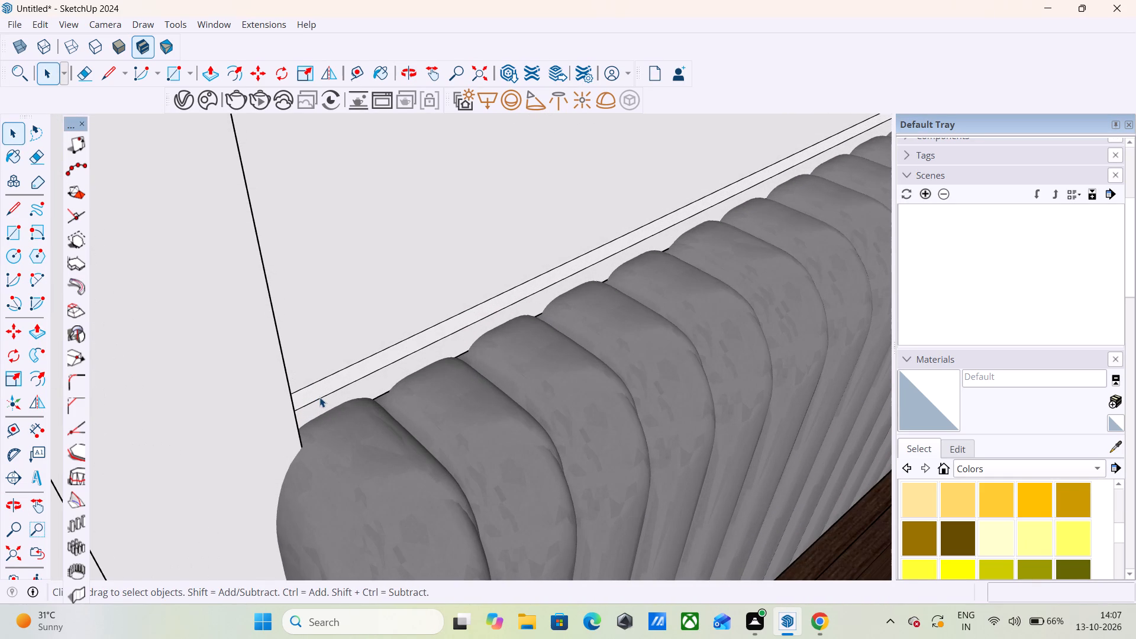
click(319, 397)
key(m)
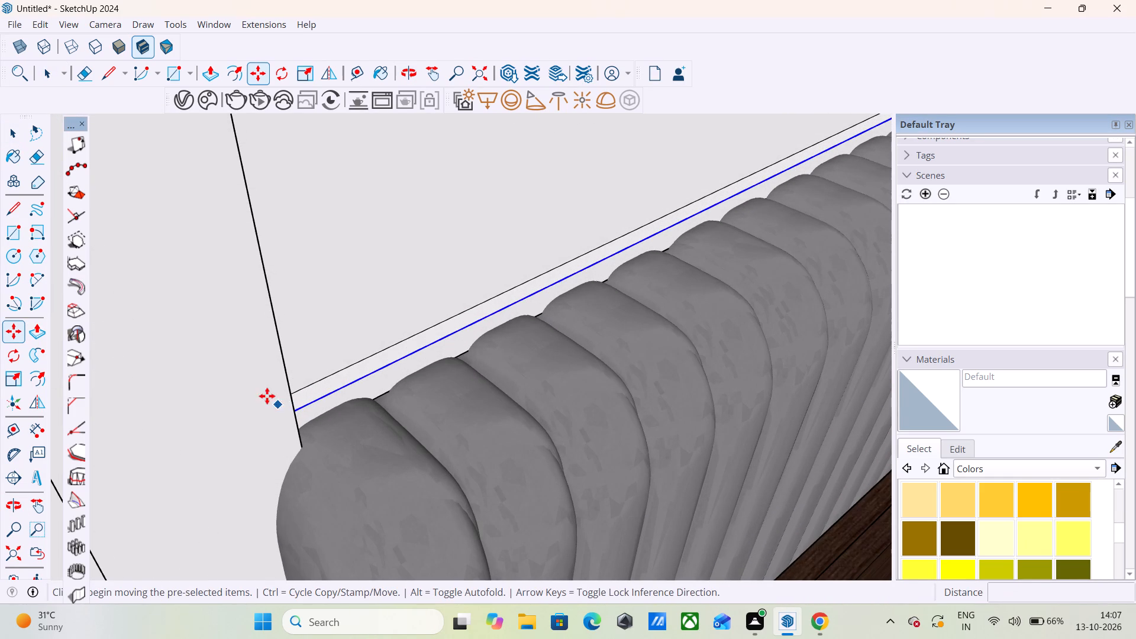
scroll(321, 382, up, 5)
middle_drag(321, 395, 92, 464)
scroll(92, 467, up, 1)
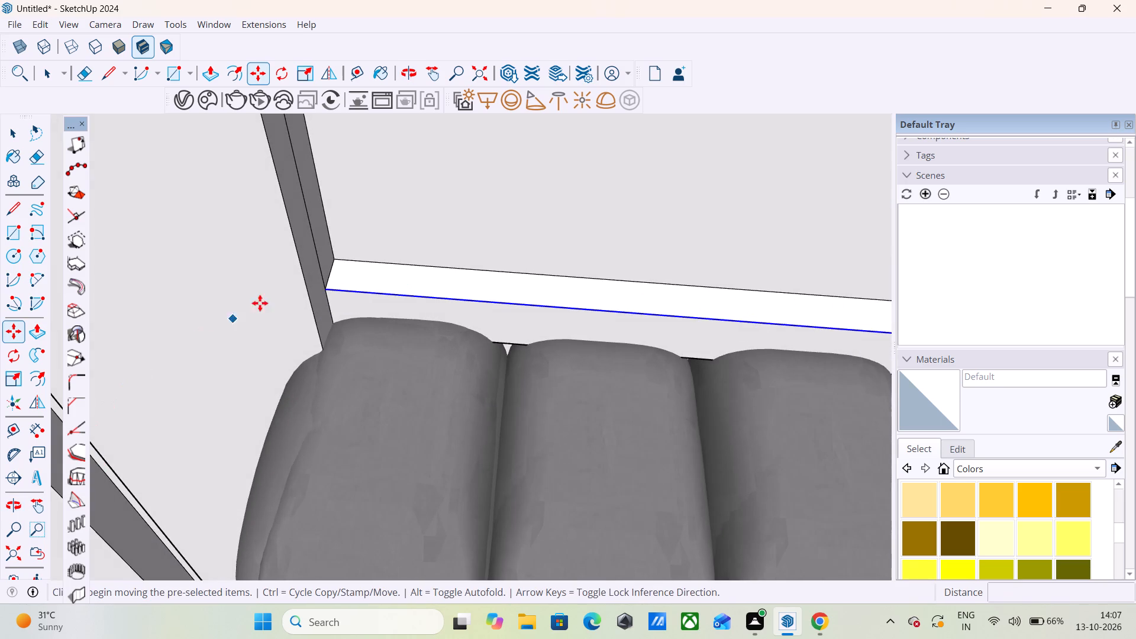
scroll(304, 288, up, 13)
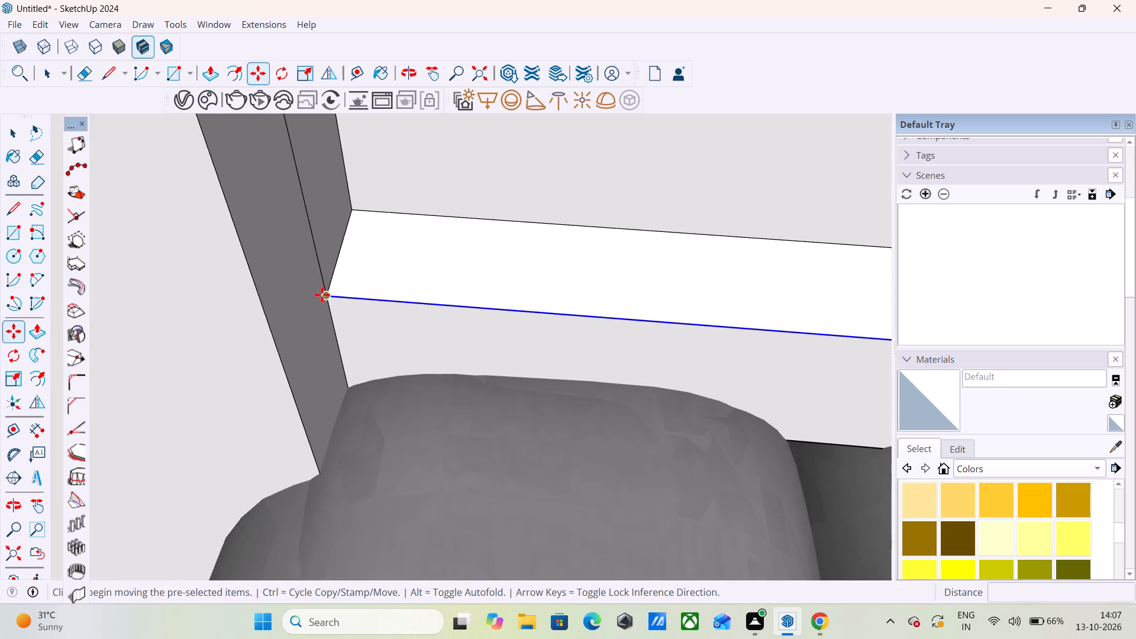
click(324, 298)
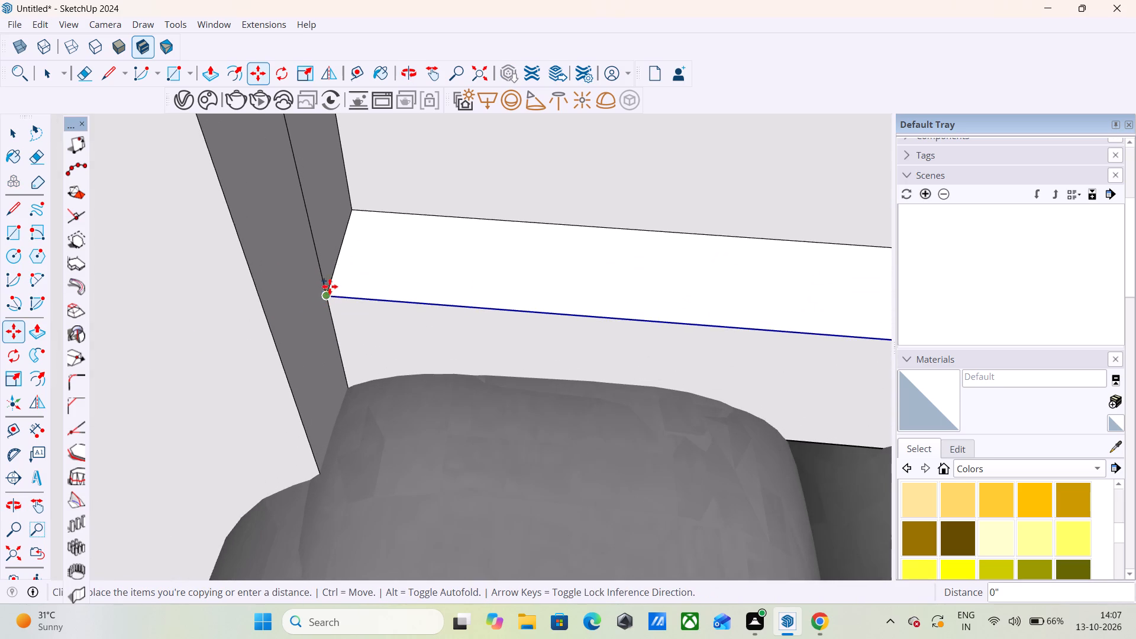
click(338, 250)
scroll(320, 337, down, 2)
Push the rear half of the strip's top face down by 0.3.
key(p)
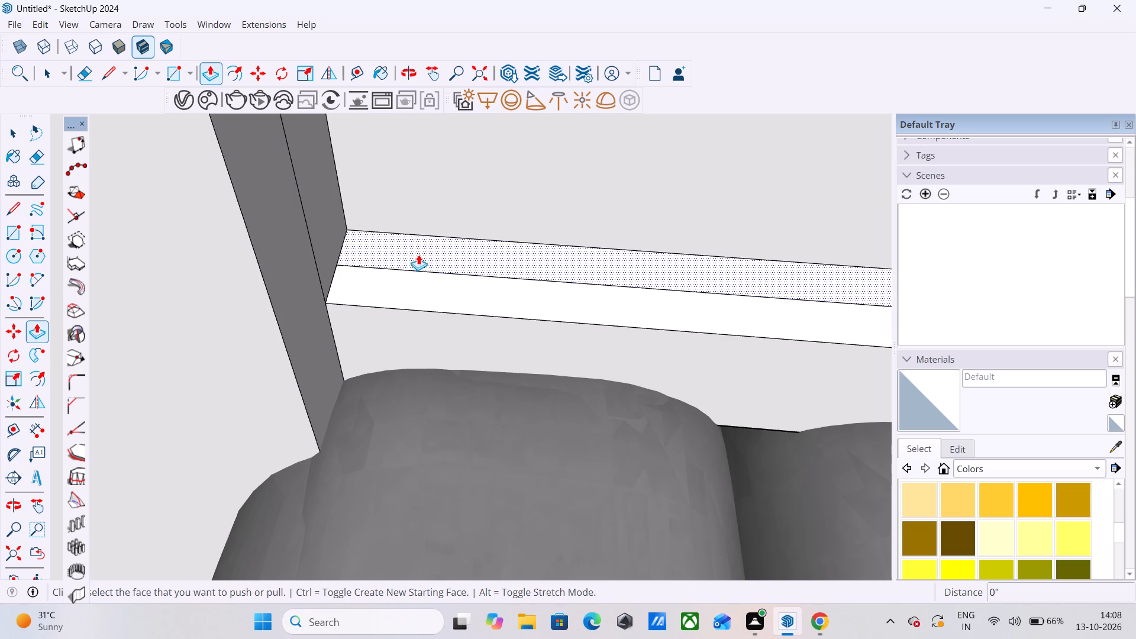
click(418, 253)
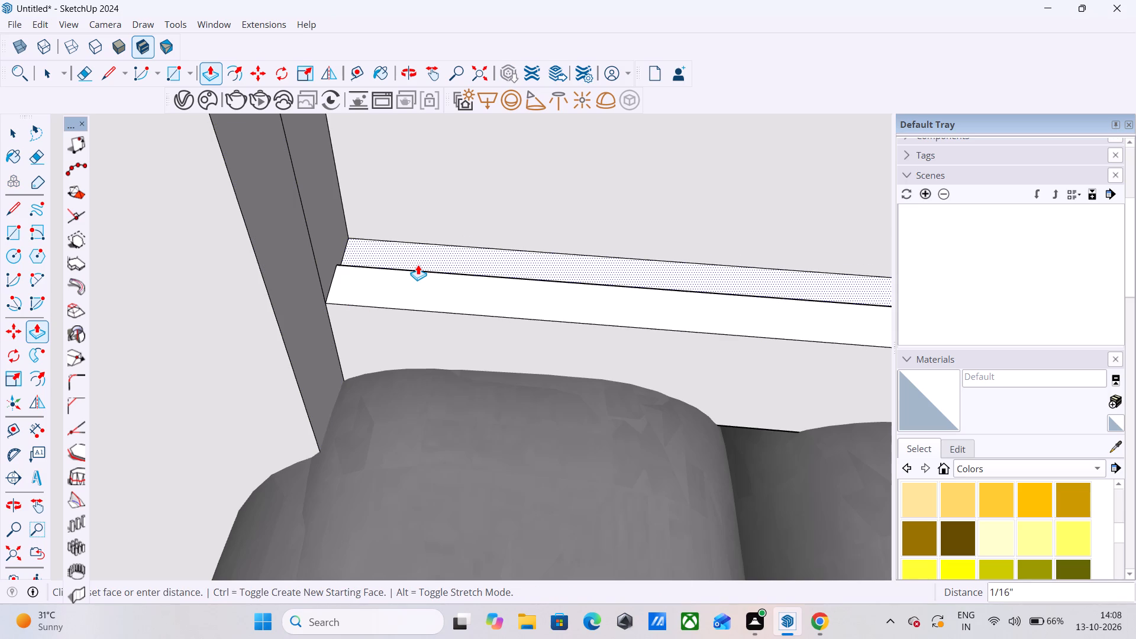
key(3)
key(BackSpace)
text(0.3)
key(Return)
Repeat the 0.3 push on the rear halves of the slat side faces at both ends of the headboard strip.
middle_drag(414, 265, 413, 299)
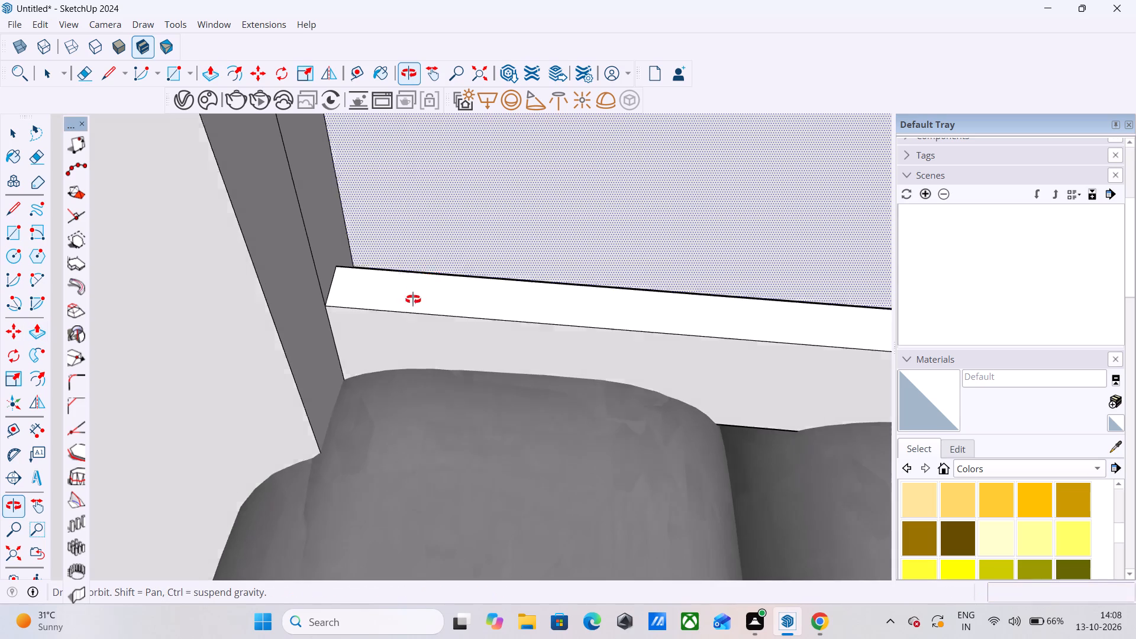
middle_drag(413, 299, 390, 317)
double_click(333, 212)
scroll(314, 227, down, 8)
middle_drag(317, 254, 570, 224)
scroll(392, 436, down, 6)
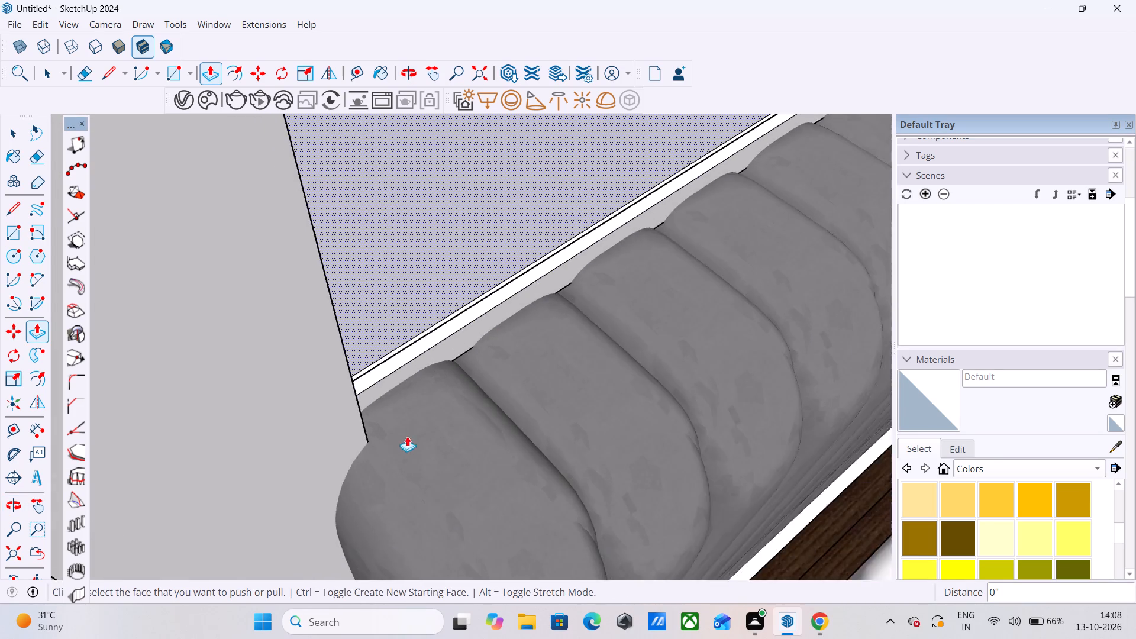
scroll(407, 436, down, 7)
middle_drag(556, 364, 676, 208)
scroll(628, 375, down, 4)
scroll(657, 447, down, 3)
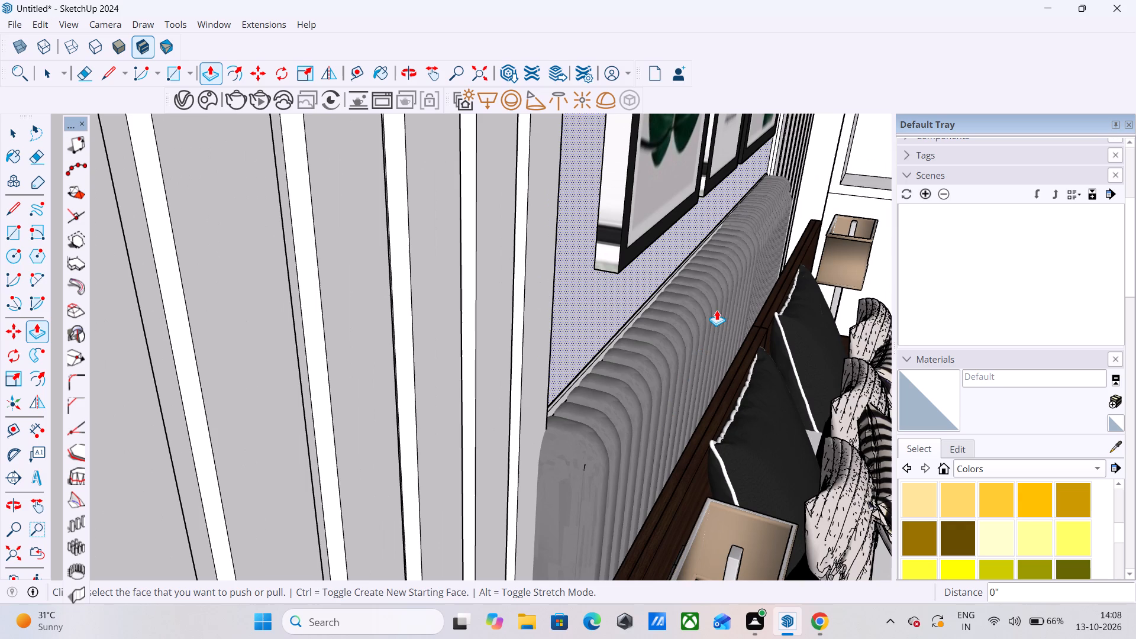
scroll(782, 151, up, 16)
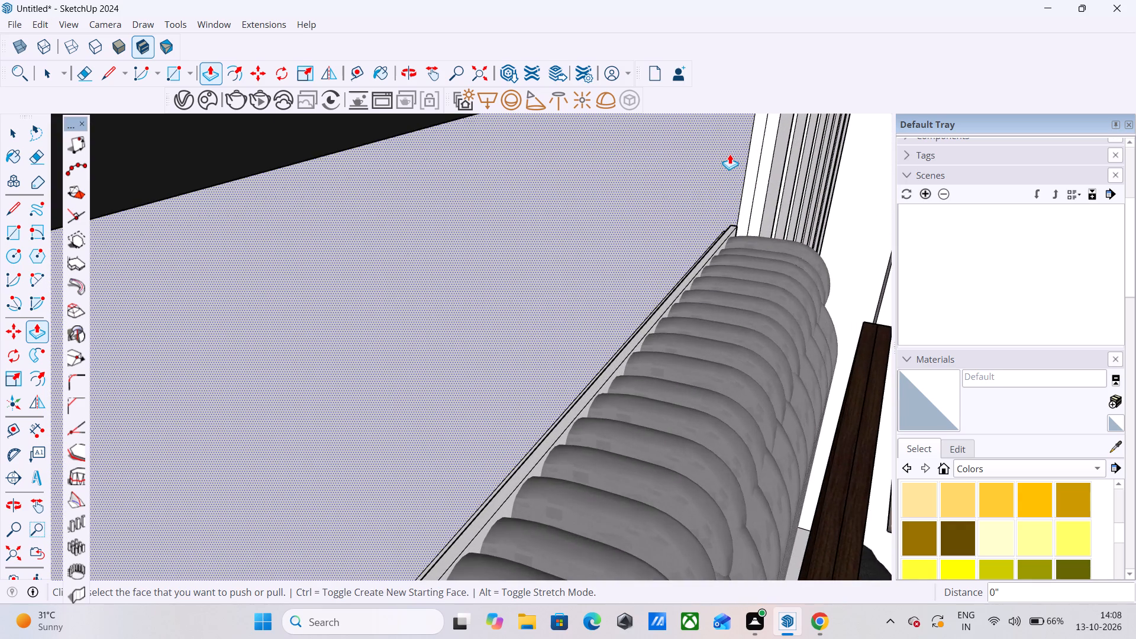
scroll(732, 154, up, 4)
double_click(761, 165)
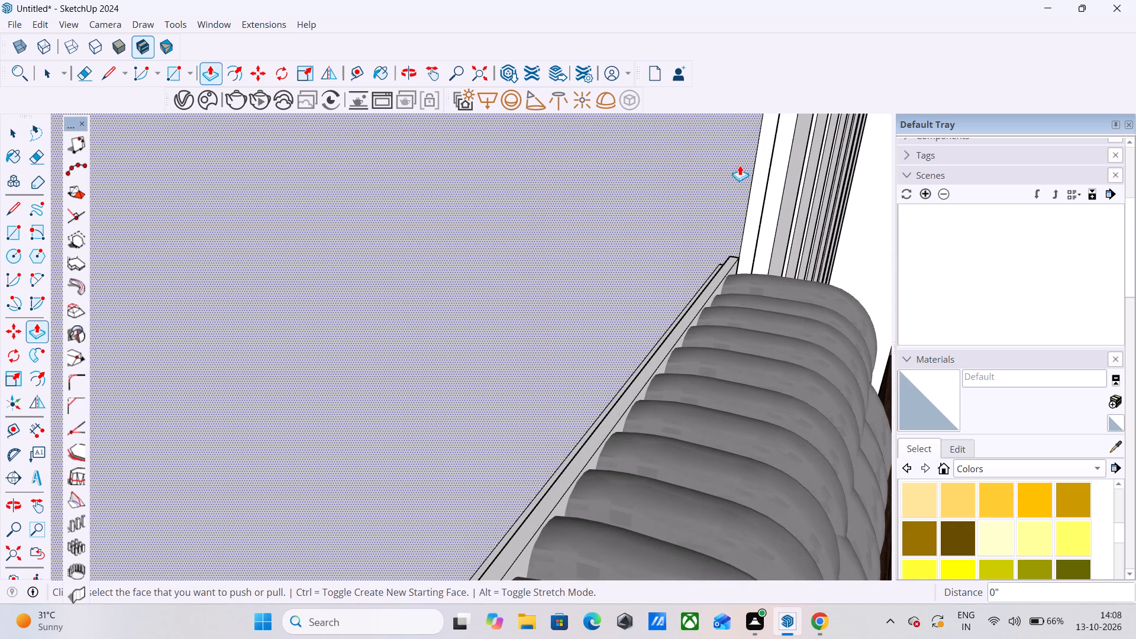
scroll(735, 166, down, 5)
scroll(715, 171, down, 20)
scroll(715, 171, down, 7)
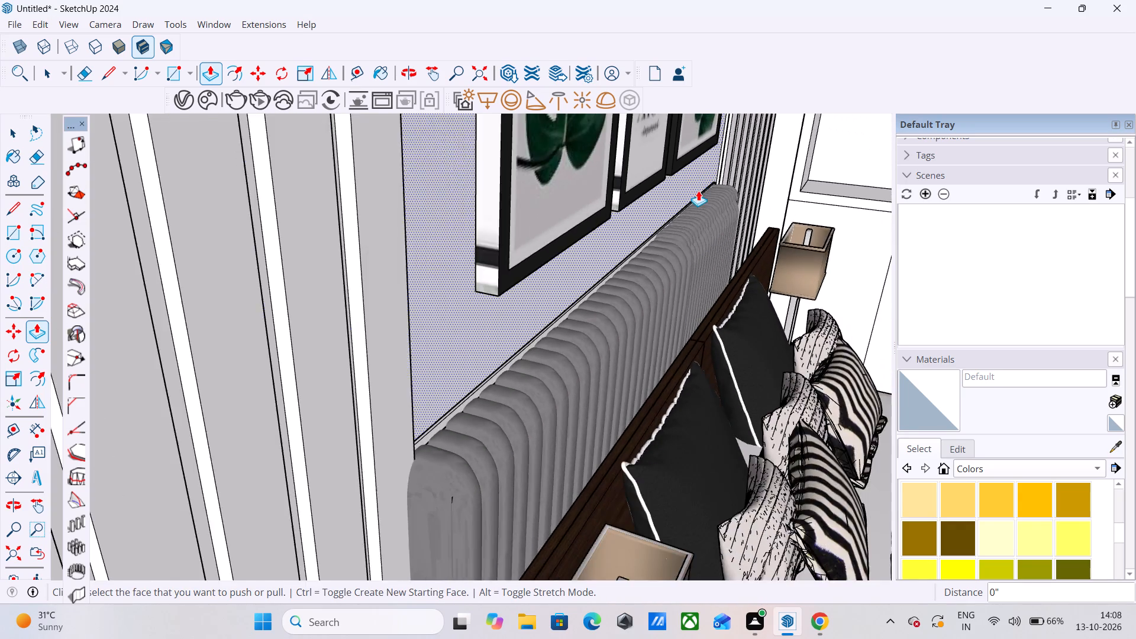
scroll(698, 191, down, 20)
scroll(698, 191, down, 2)
key(space)
click(179, 311)
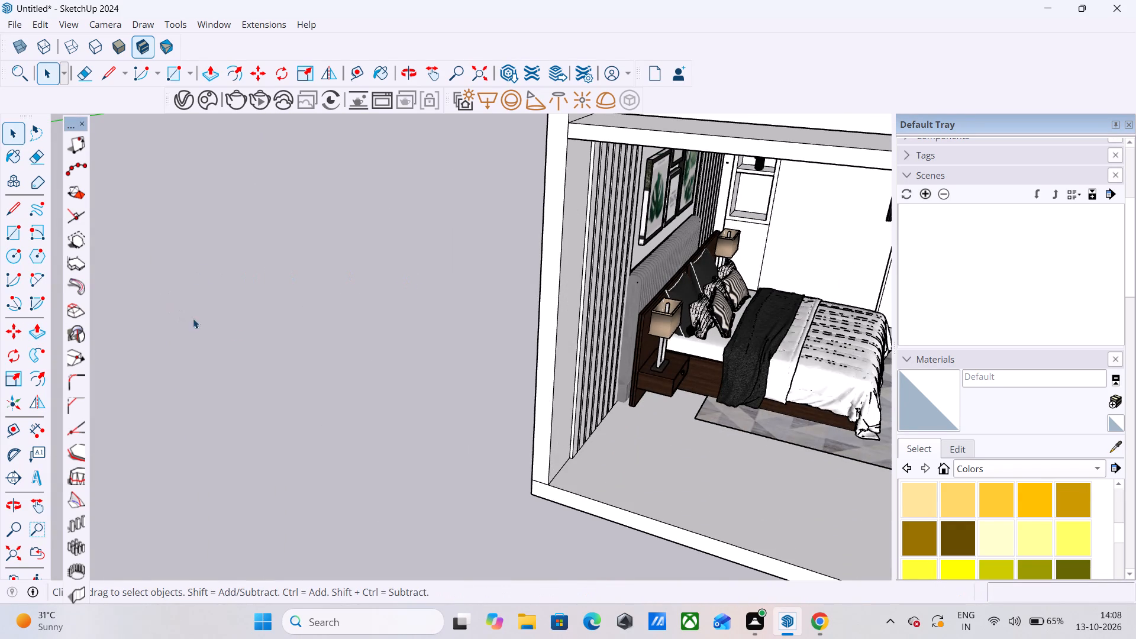
Review the scene's lights in the V-Ray Asset Editor and close it.
click(185, 93)
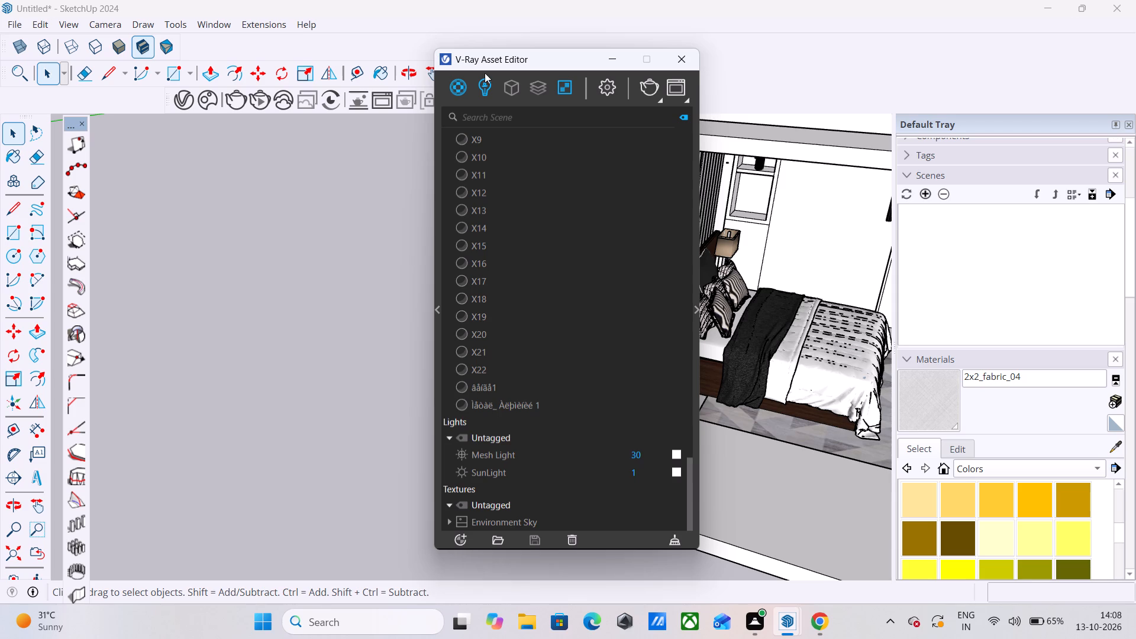
click(482, 90)
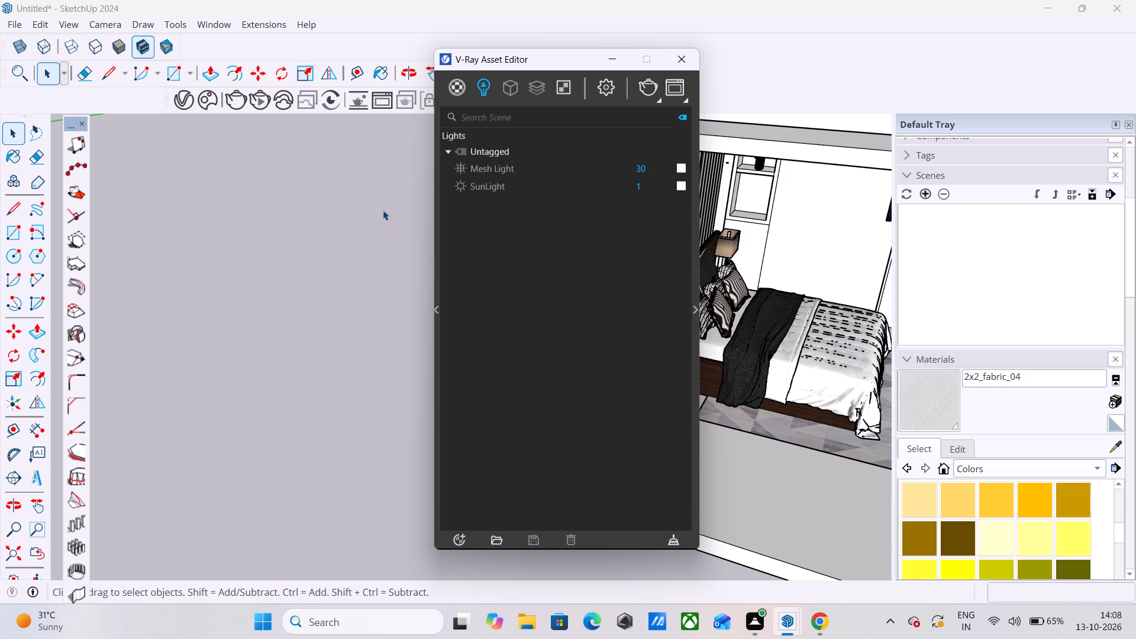
click(380, 190)
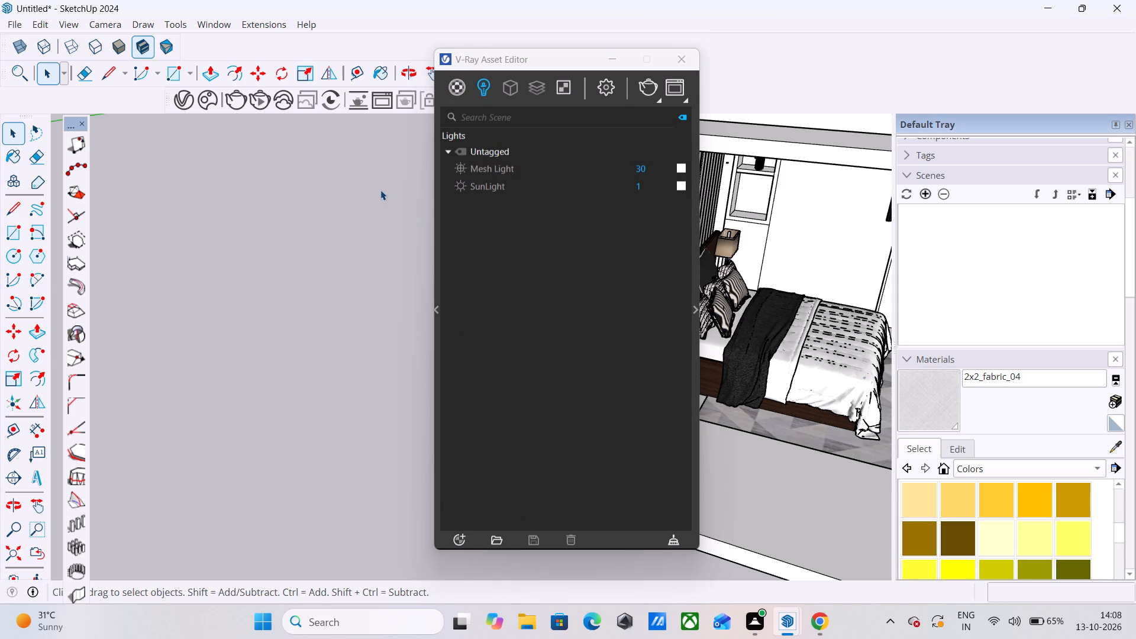
click(677, 66)
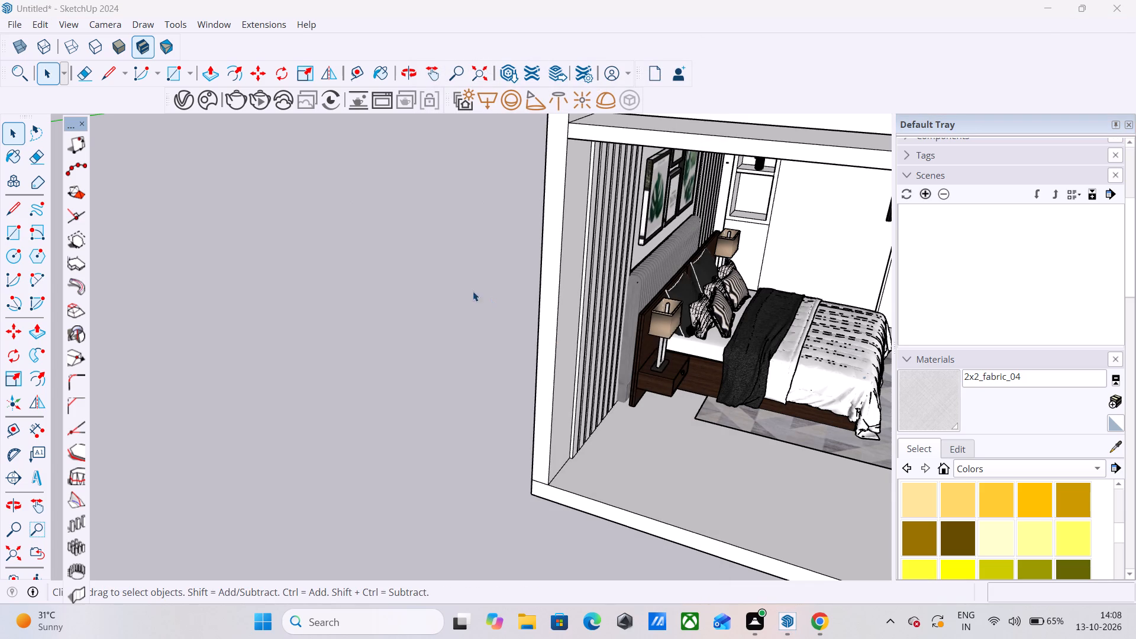
Select the recessed rear side face and its edges on the slat between the pictures and the shelf niche.
middle_drag(398, 280, 351, 276)
middle_drag(292, 275, 277, 275)
middle_drag(264, 273, 135, 227)
scroll(135, 227, up, 1)
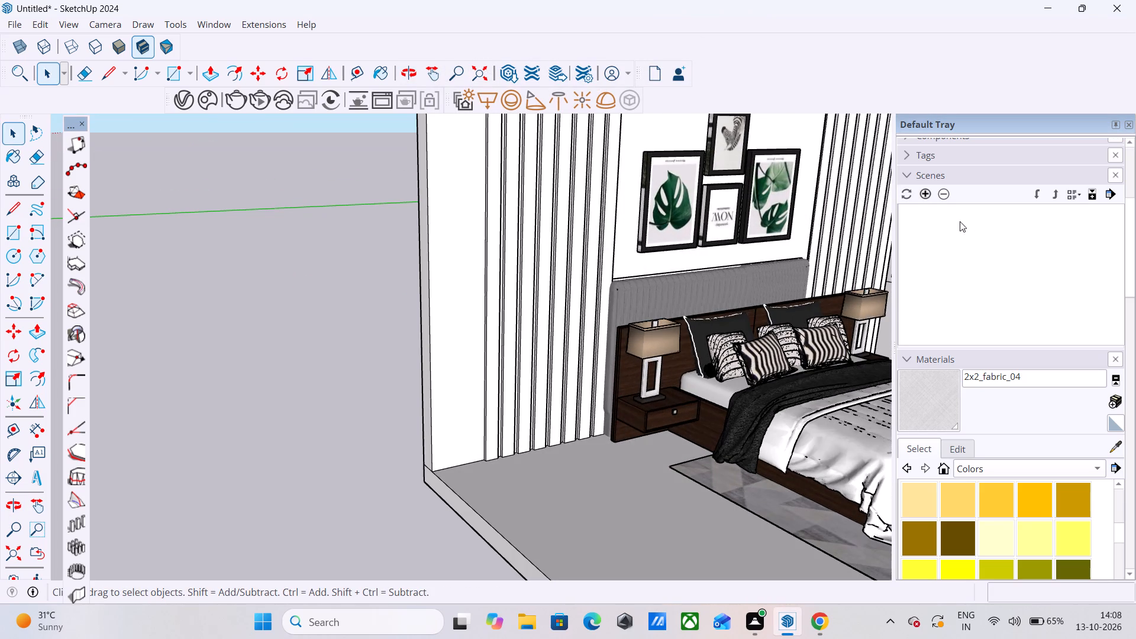
scroll(844, 172, up, 4)
scroll(793, 183, up, 14)
middle_drag(819, 214, 832, 216)
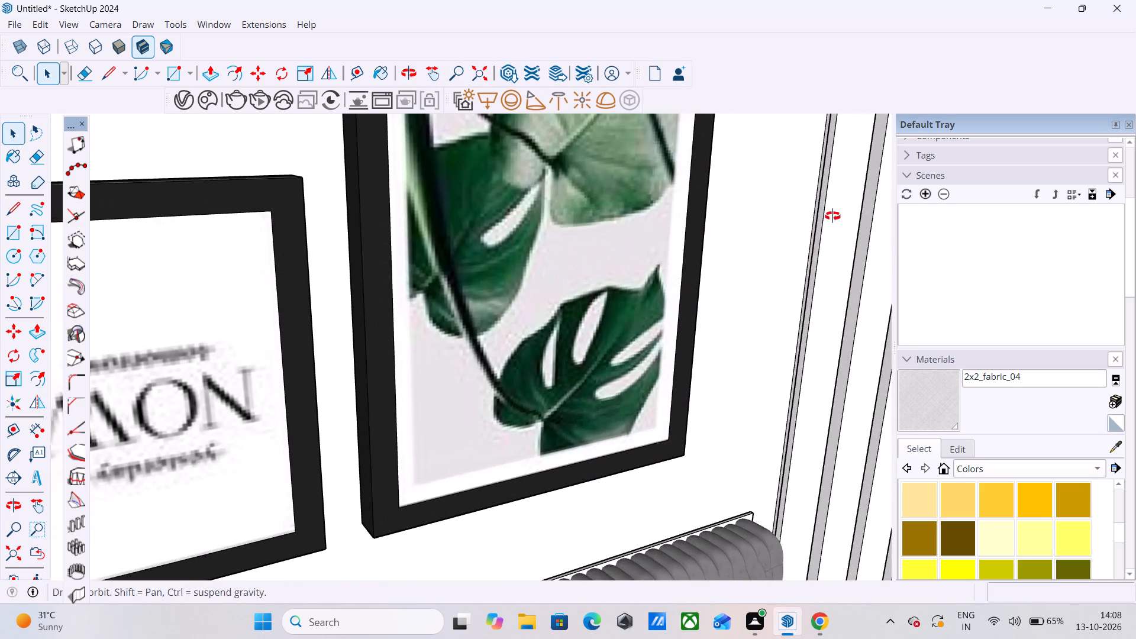
middle_drag(832, 216, 873, 220)
scroll(802, 198, up, 14)
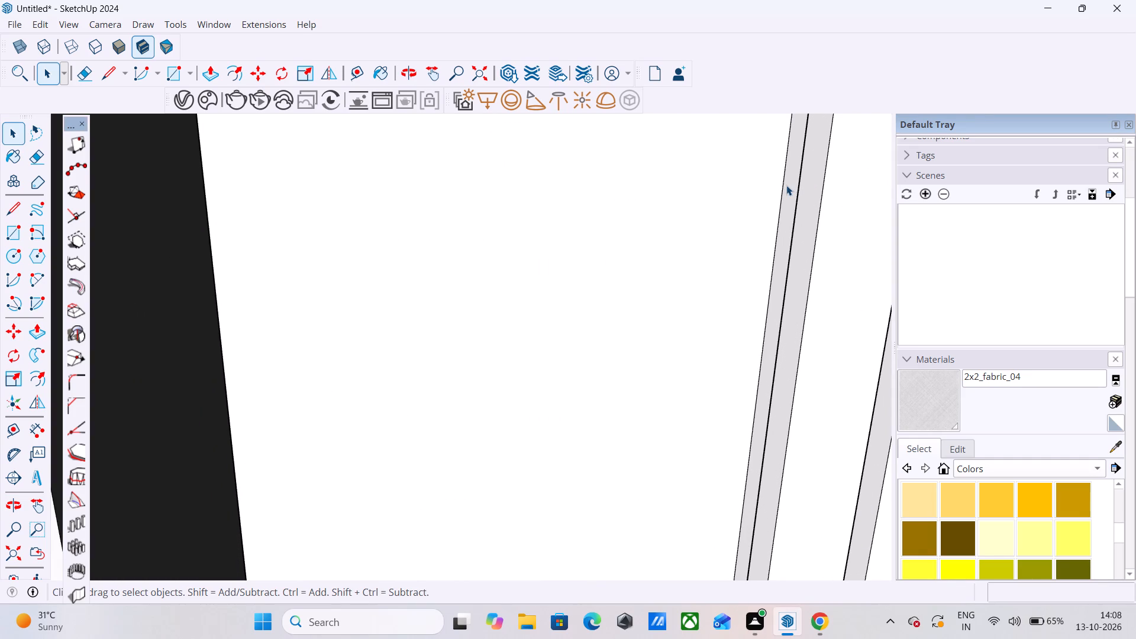
double_click(786, 186)
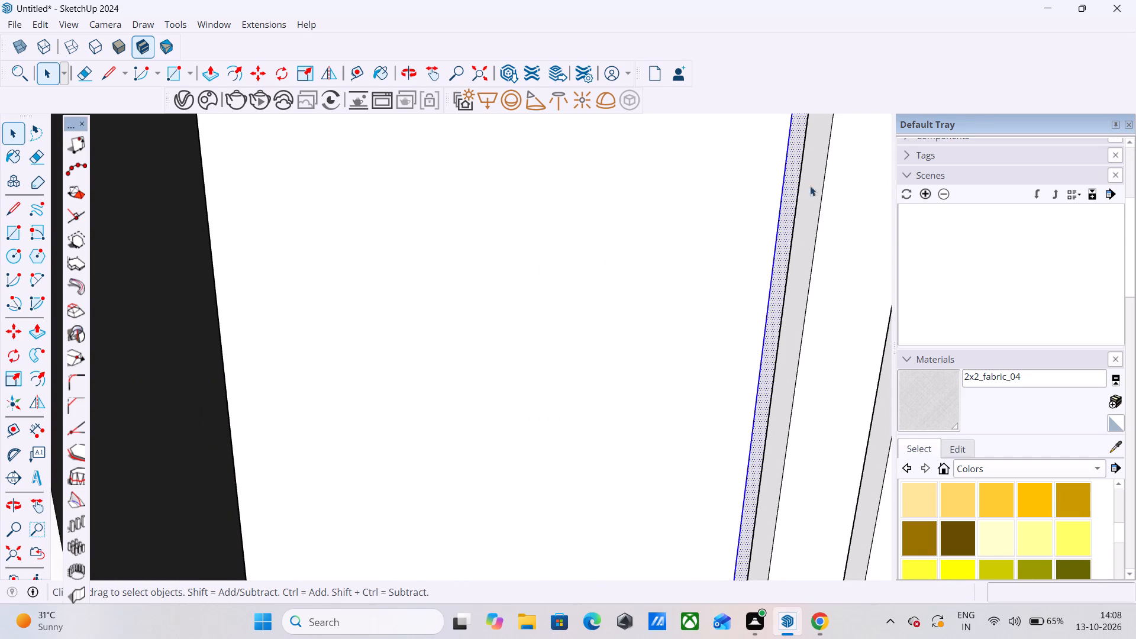
Add the recessed rear top face of the headboard strip and its edges to the current selection.
scroll(831, 133, down, 8)
scroll(808, 218, down, 5)
scroll(792, 269, down, 4)
scroll(773, 350, down, 3)
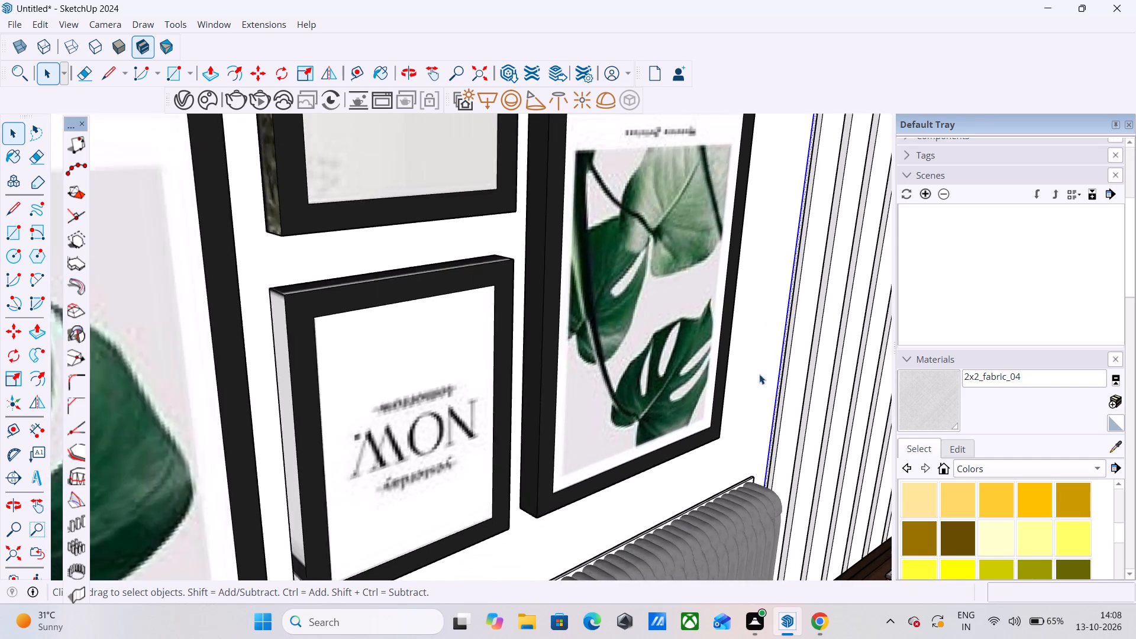
scroll(664, 499, up, 7)
scroll(669, 508, up, 17)
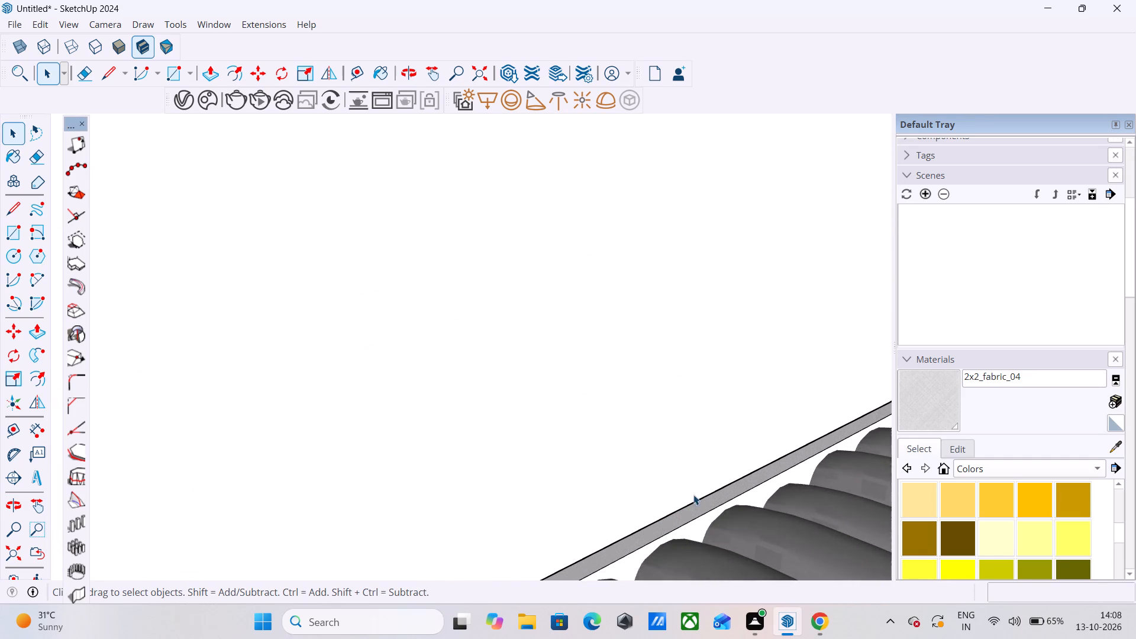
middle_drag(673, 515, 683, 609)
scroll(683, 609, up, 1)
scroll(708, 506, up, 10)
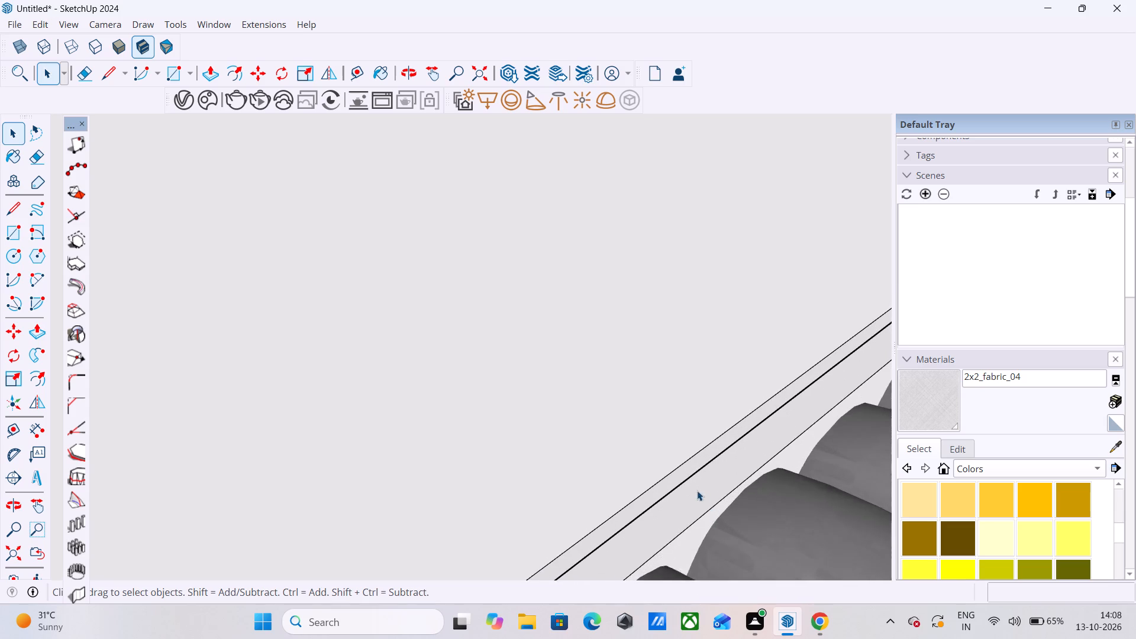
scroll(697, 490, up, 3)
ctrl+double_click(700, 438)
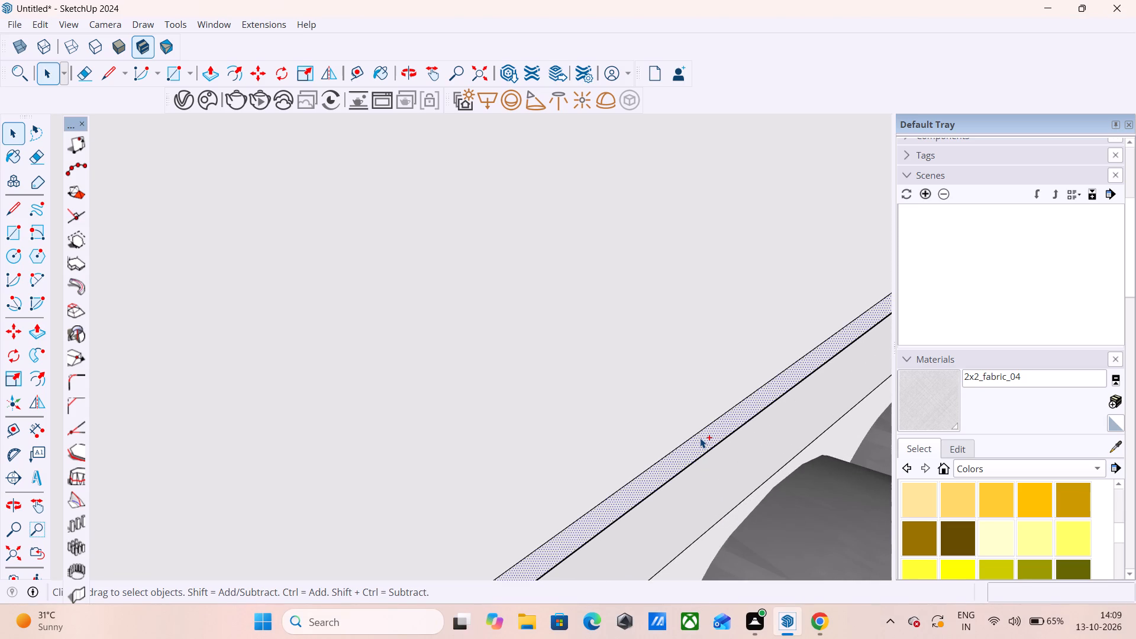
Add the recessed rear side face and edges of the slat beside the large leaf picture, at the strip's opposite end, to the selection.
scroll(795, 299, down, 20)
scroll(795, 299, down, 9)
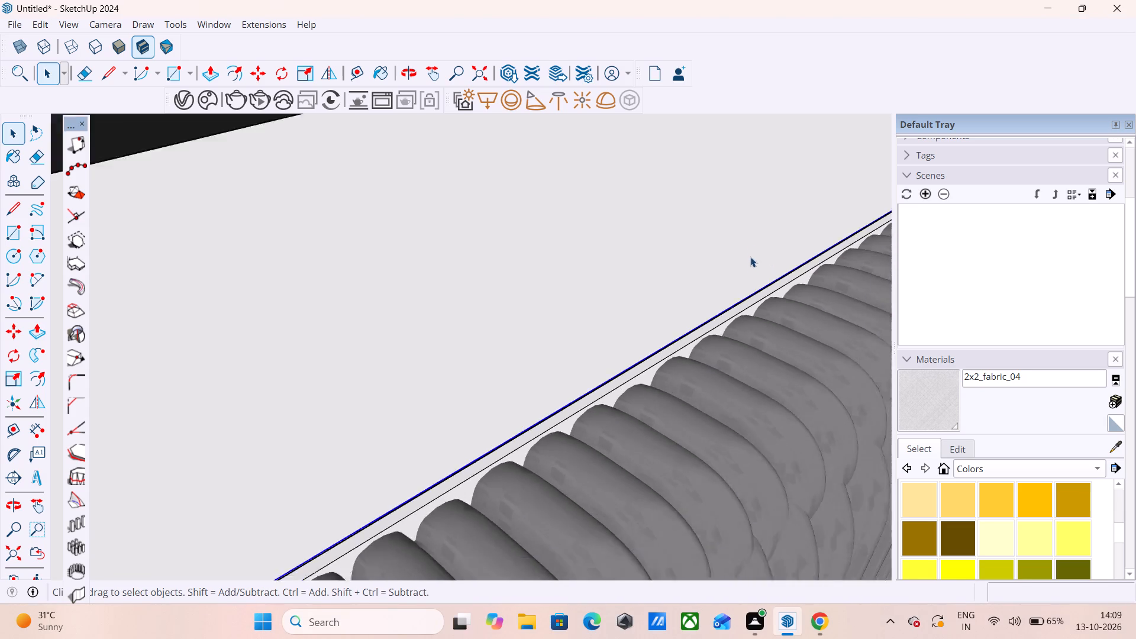
scroll(750, 257, down, 20)
scroll(750, 257, down, 17)
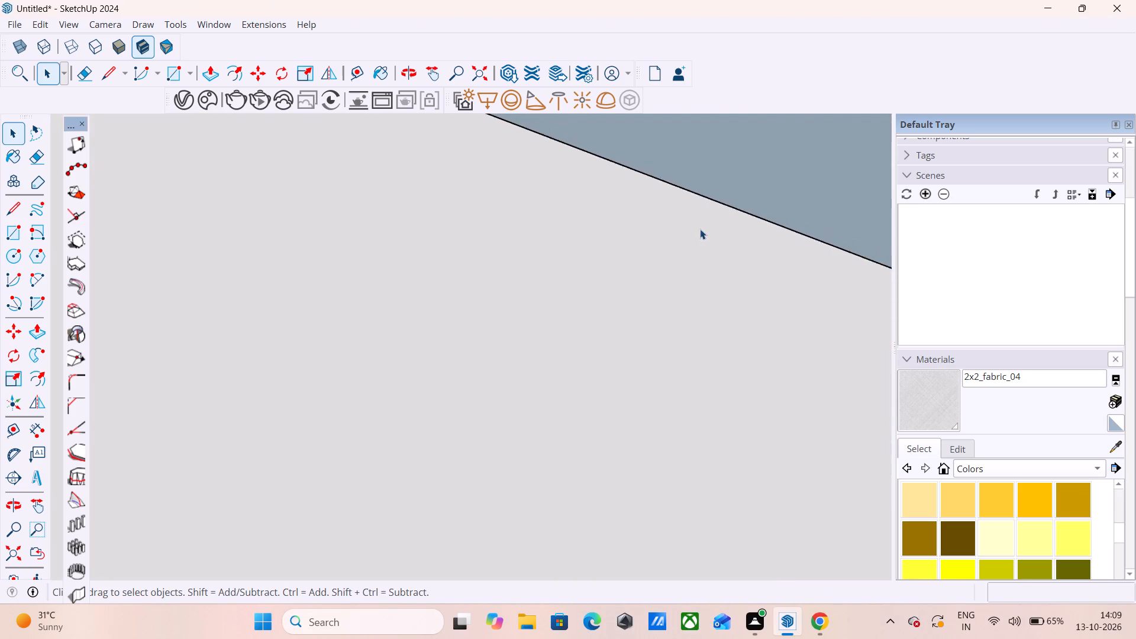
scroll(696, 225, down, 17)
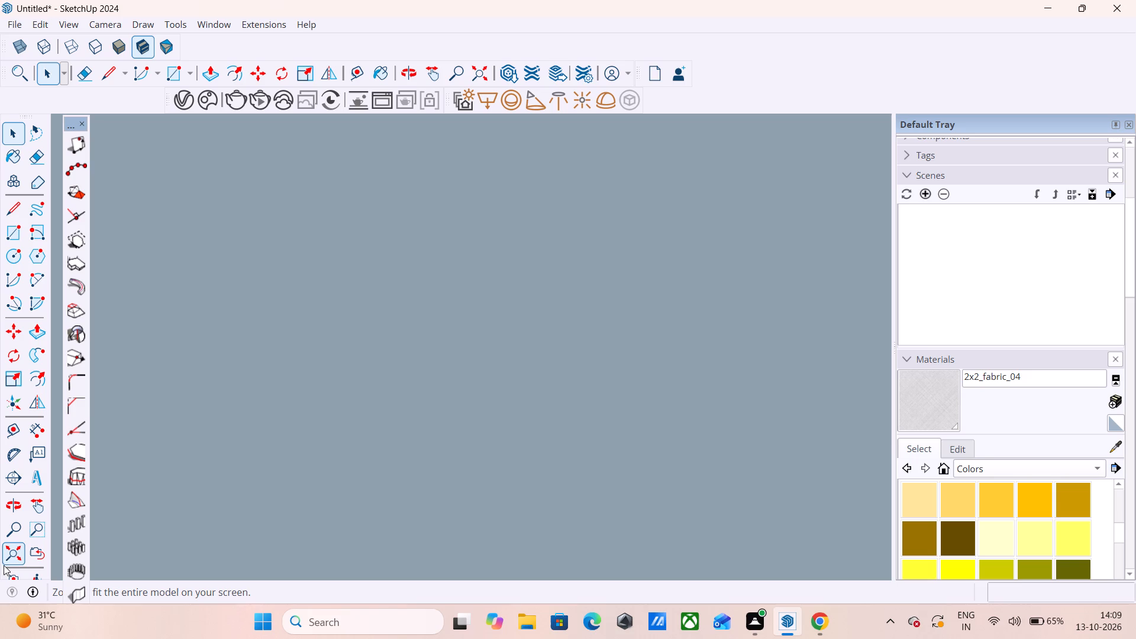
click(6, 561)
scroll(308, 338, up, 4)
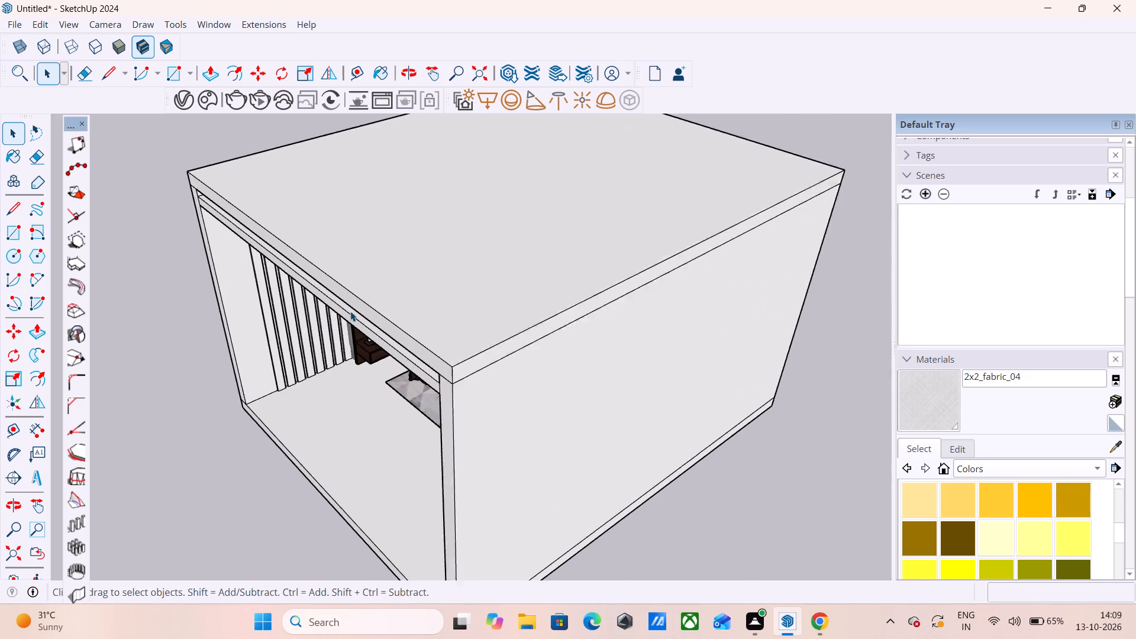
scroll(350, 311, up, 1)
scroll(327, 407, up, 2)
middle_drag(372, 325, 426, 272)
scroll(425, 272, up, 1)
scroll(373, 164, up, 3)
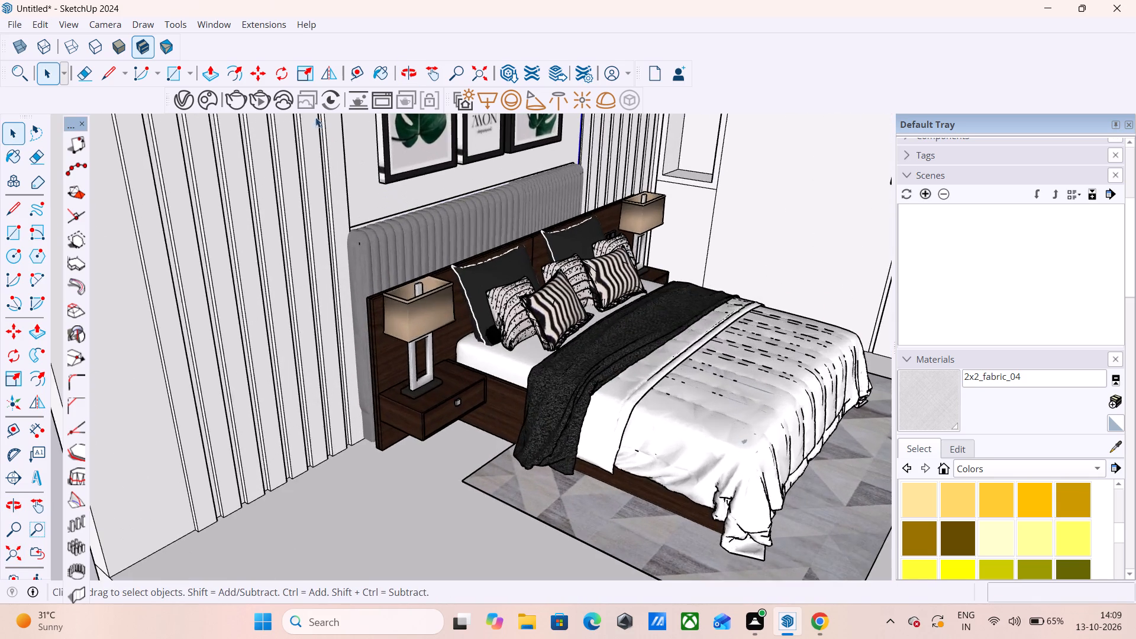
scroll(427, 463, down, 8)
scroll(396, 317, up, 4)
middle_drag(379, 353, 374, 312)
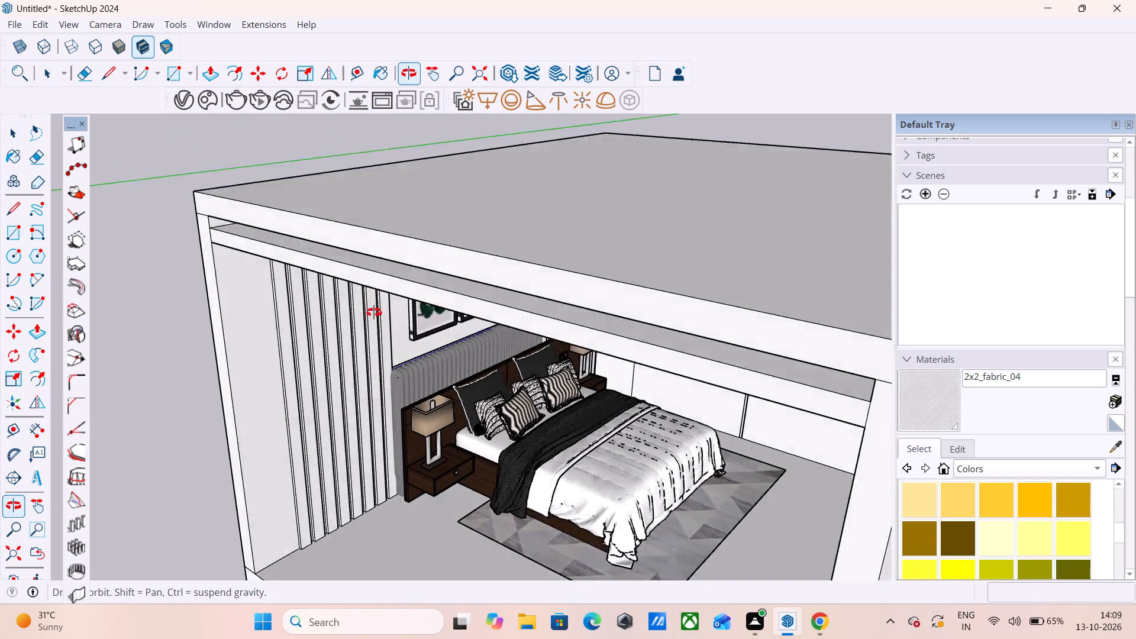
middle_drag(374, 312, 380, 273)
scroll(380, 270, up, 6)
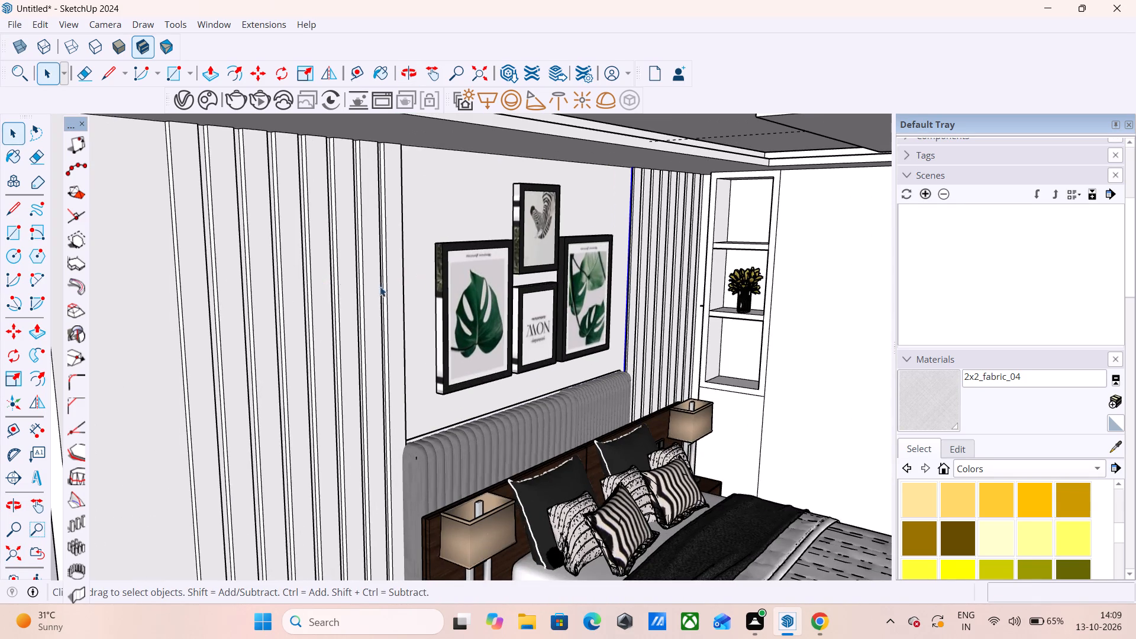
scroll(371, 266, up, 9)
middle_drag(334, 320, 306, 324)
middle_drag(386, 325, 359, 333)
middle_drag(306, 339, 0, 336)
middle_drag(221, 335, 215, 335)
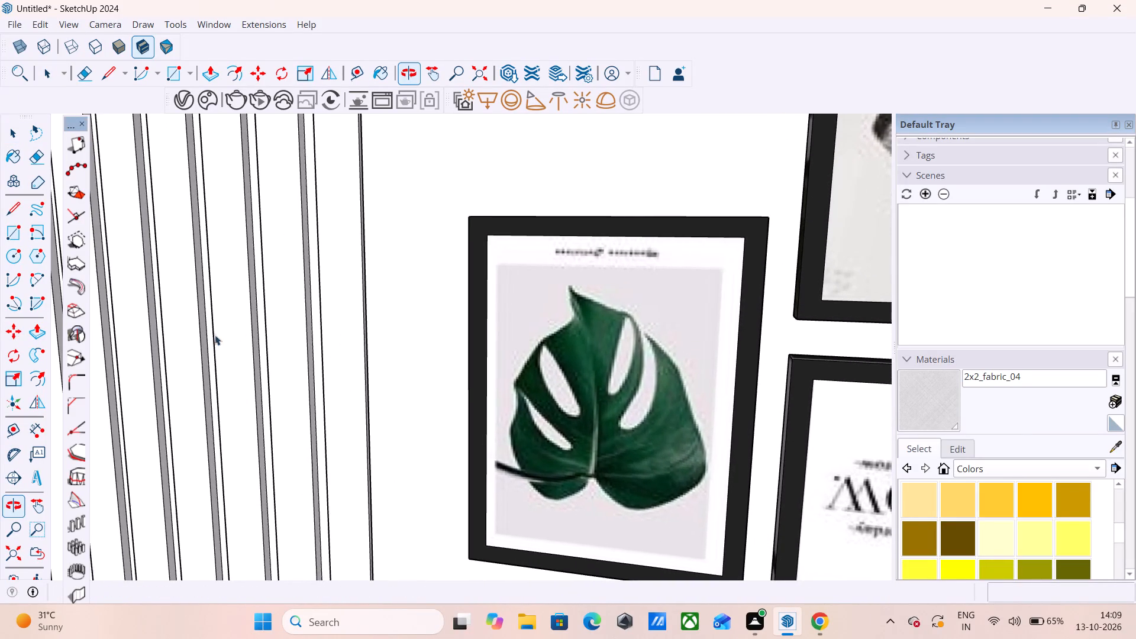
middle_drag(284, 317, 151, 326)
scroll(372, 250, up, 7)
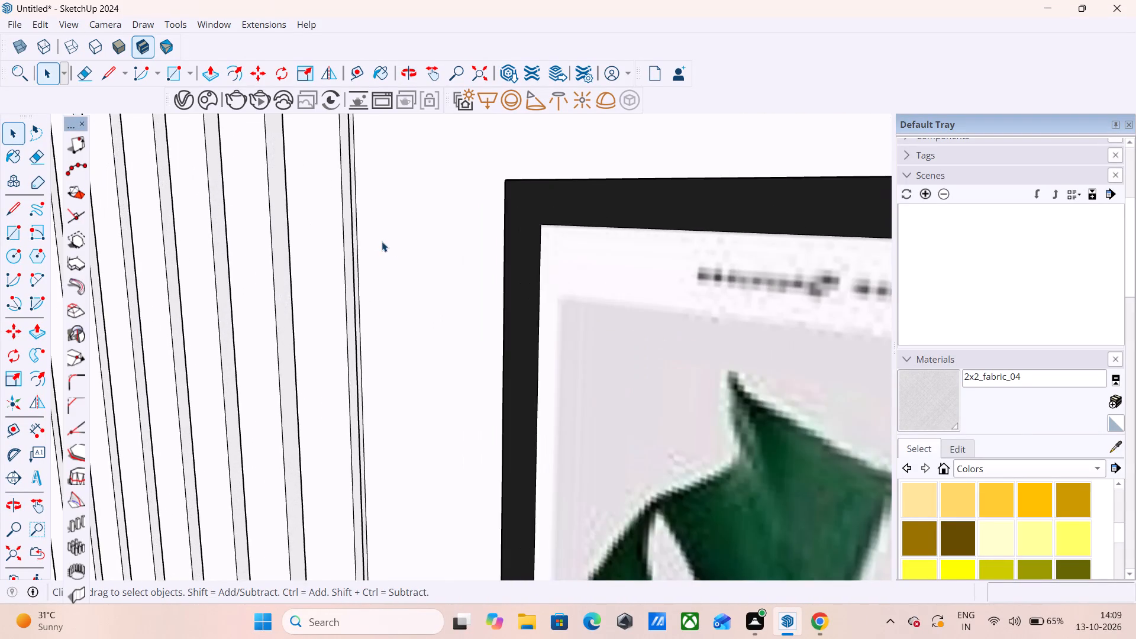
scroll(383, 241, up, 18)
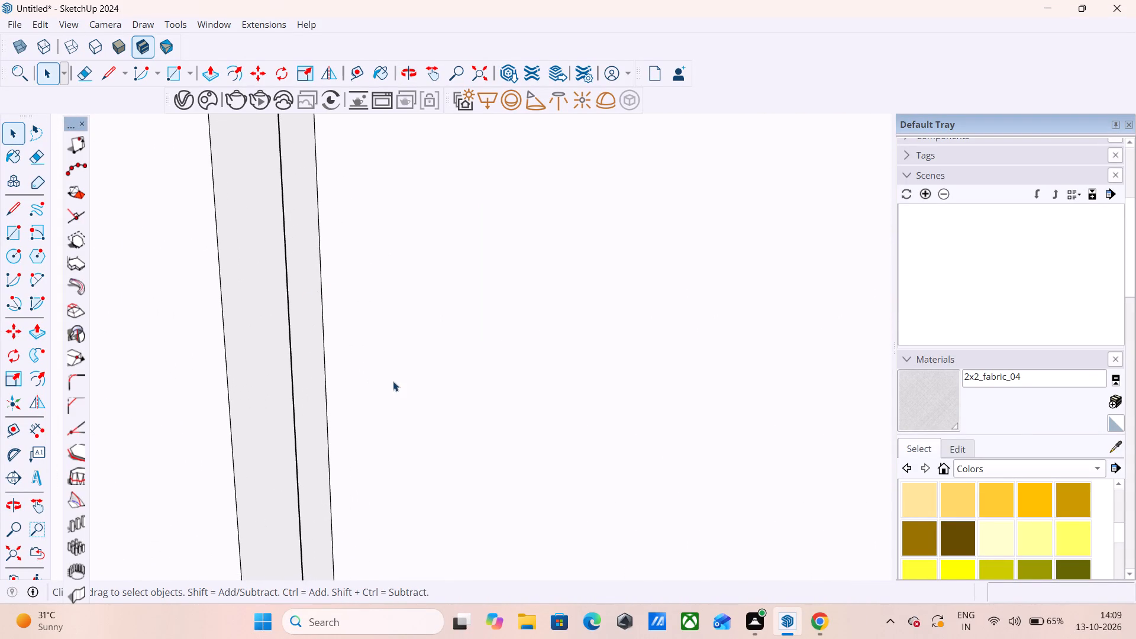
ctrl+double_click(300, 324)
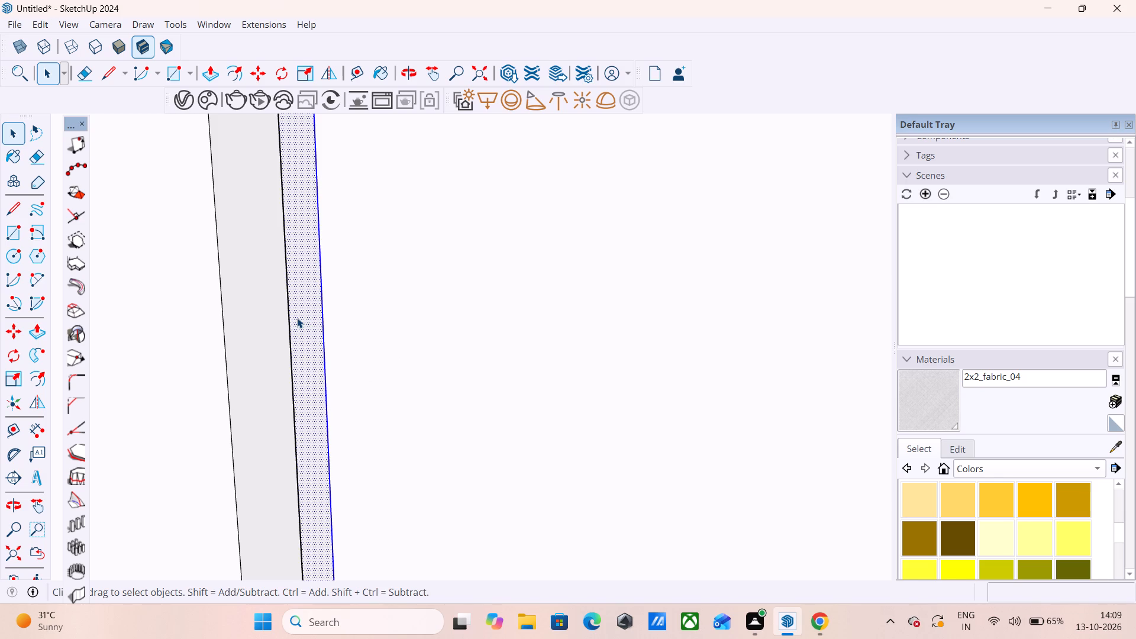
Group the selected recess faces and convert the group into a V-Ray Mesh Light.
right_click(298, 280)
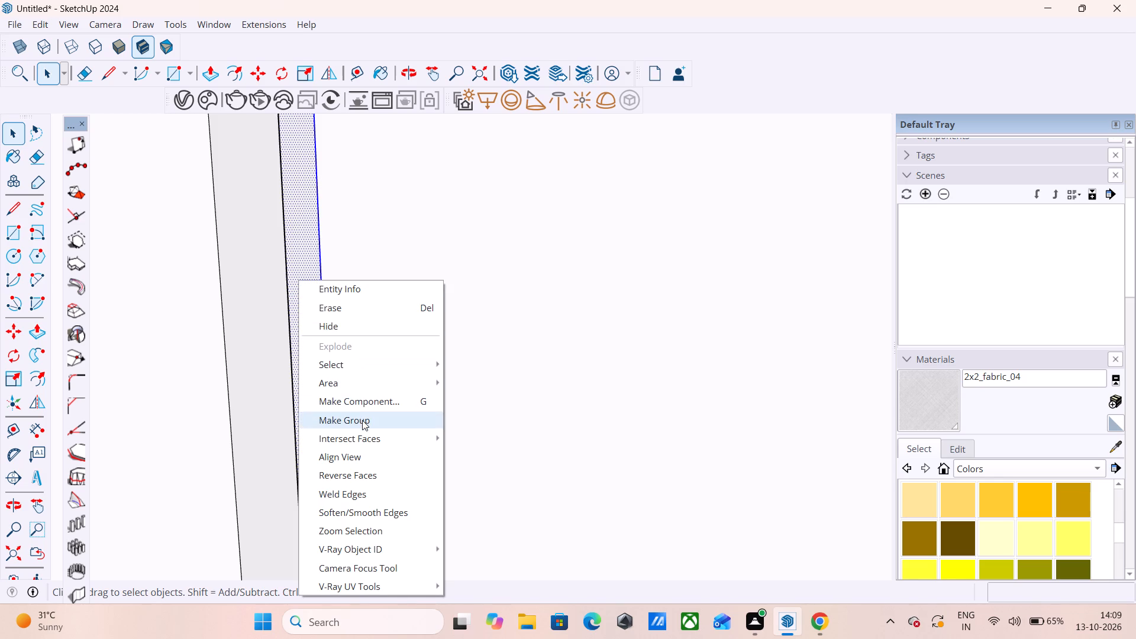
click(362, 420)
click(622, 108)
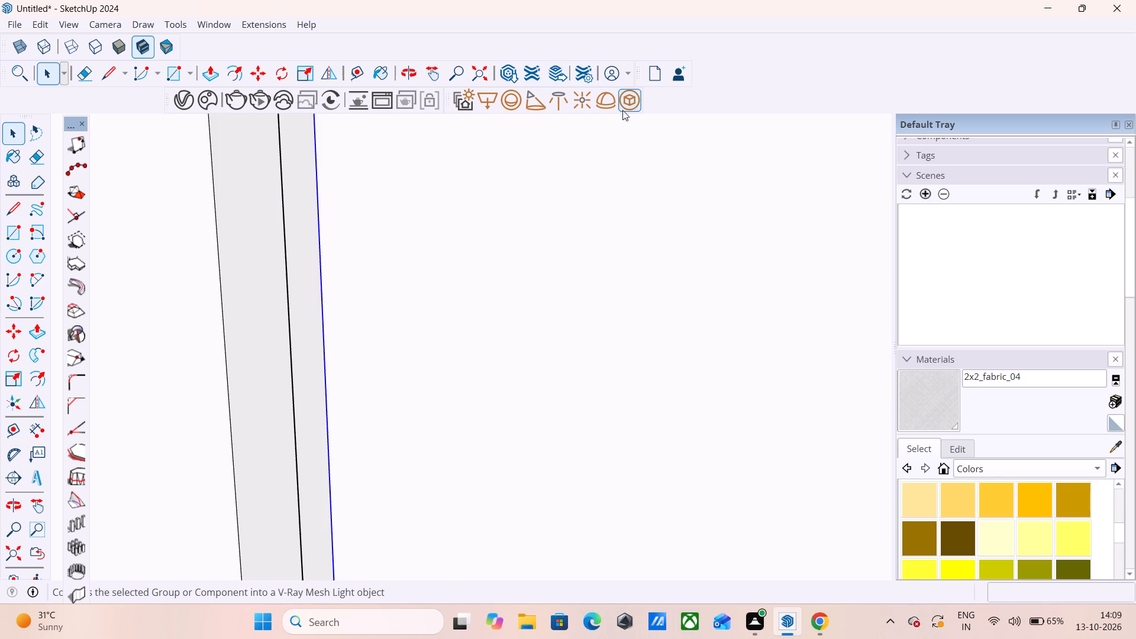
Set the colour of the first Mesh Light in the V-Ray Asset Editor to pale pink, RGB 0.988, 0.902, 0.972.
scroll(612, 244, down, 8)
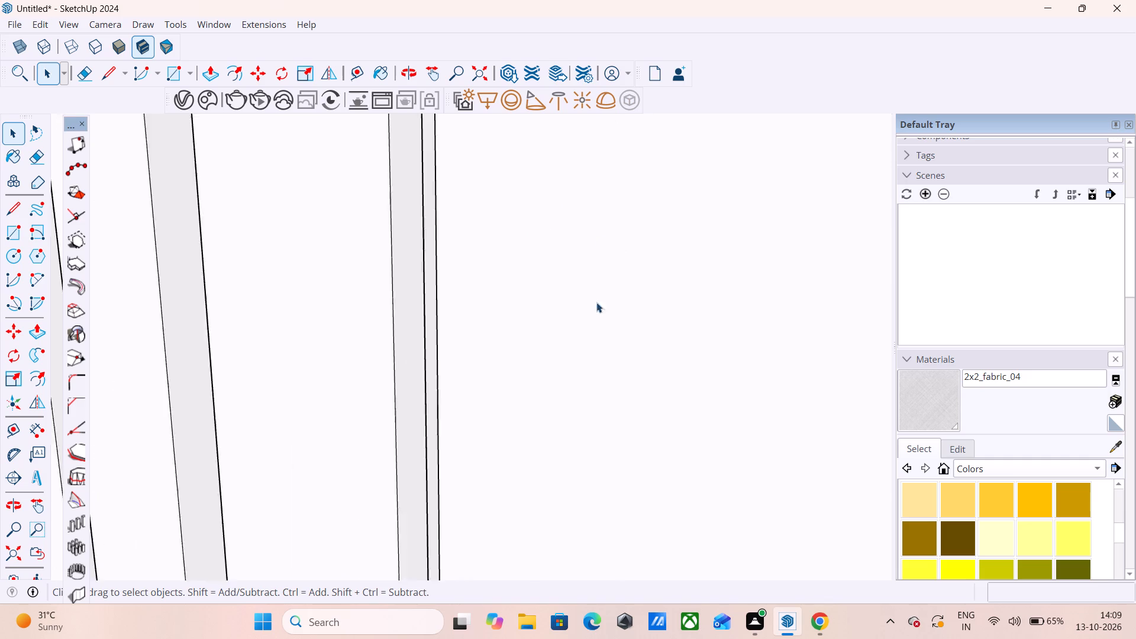
scroll(596, 302, down, 5)
middle_drag(513, 369, 900, 348)
scroll(697, 341, down, 5)
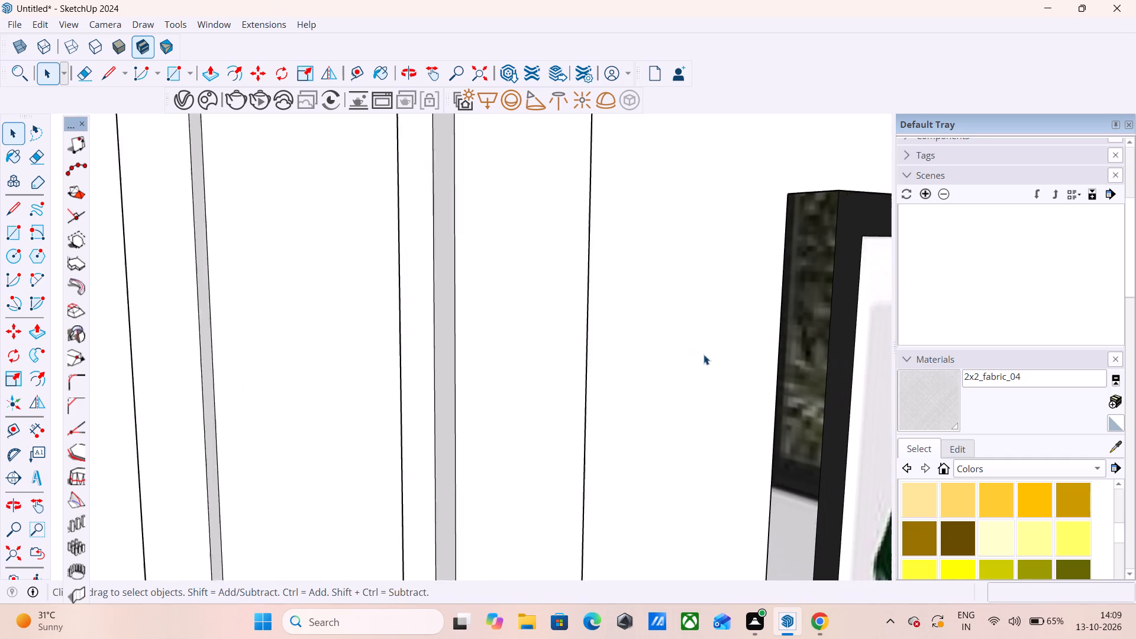
scroll(714, 336, down, 20)
scroll(714, 336, down, 16)
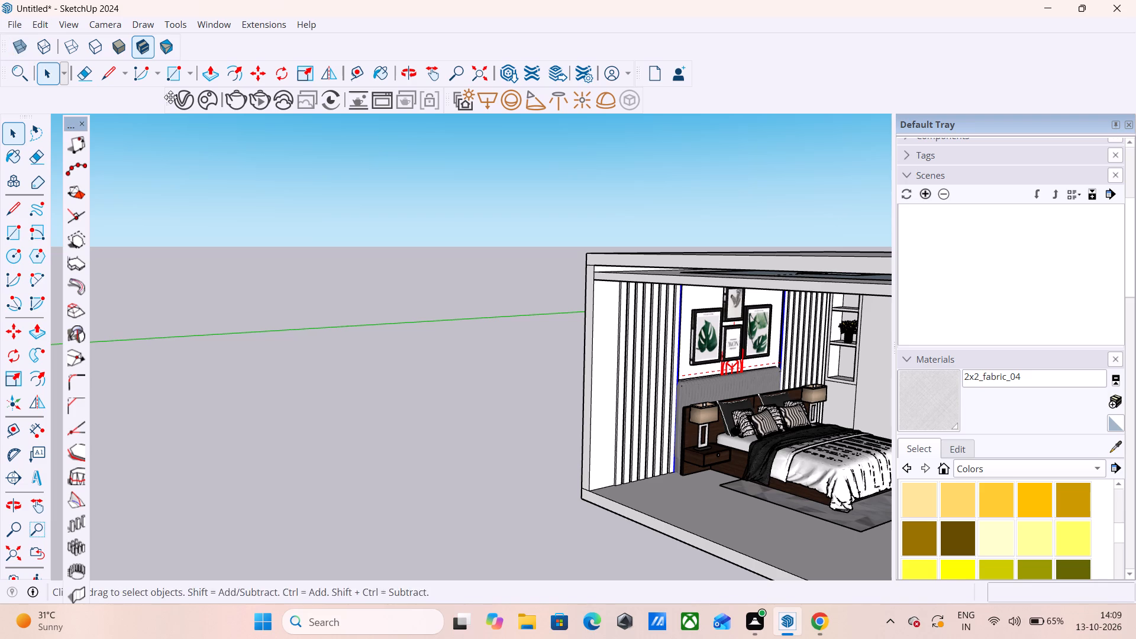
click(192, 97)
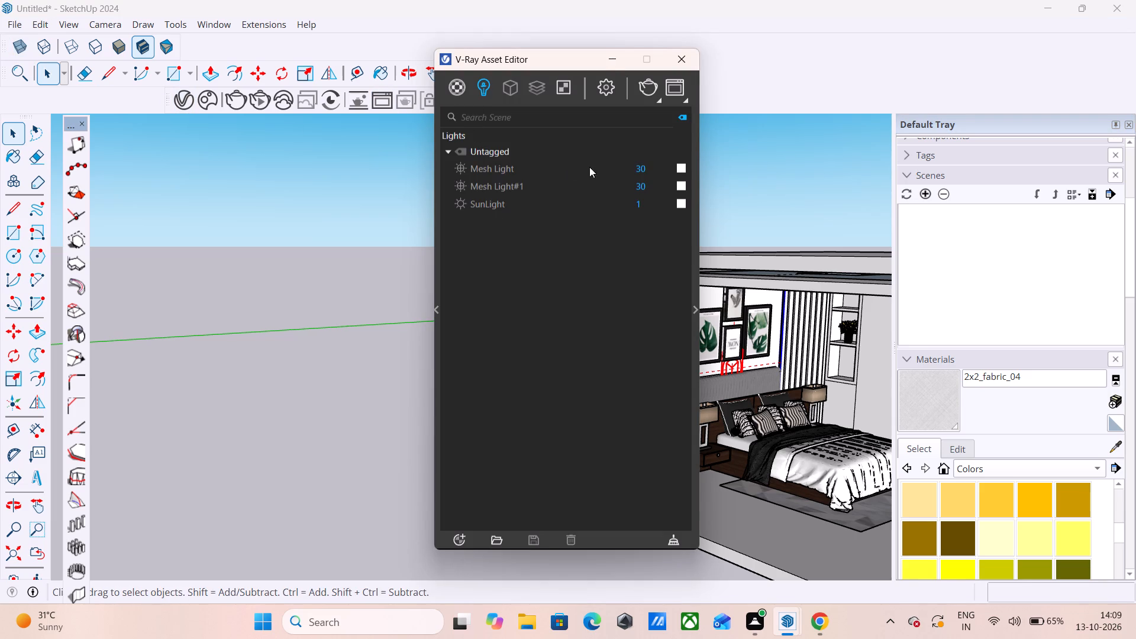
click(680, 168)
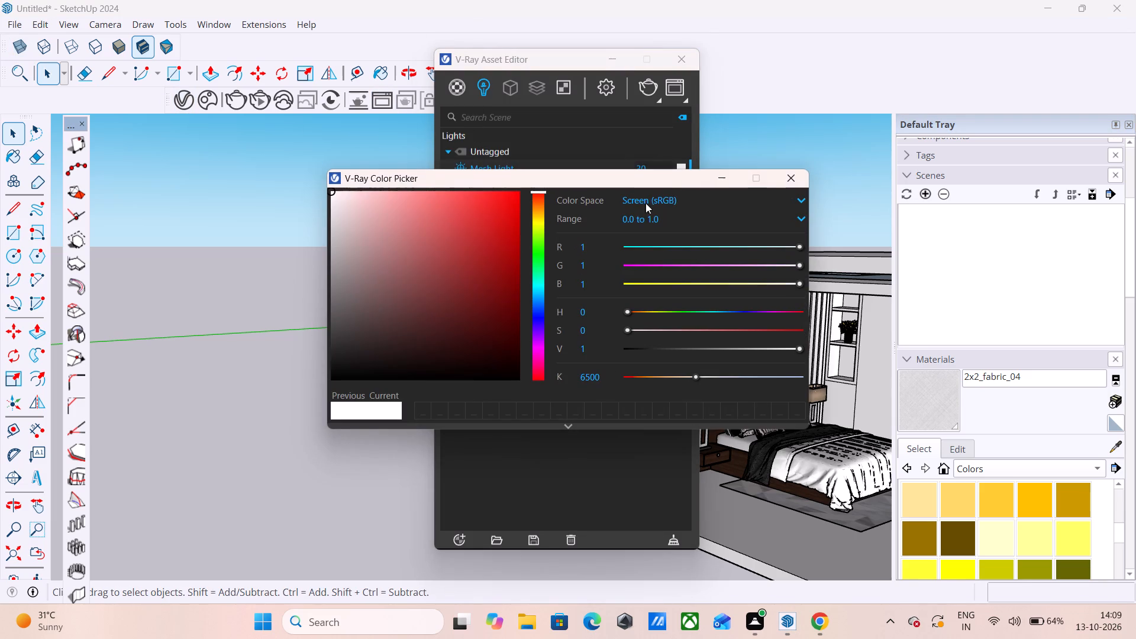
click(358, 193)
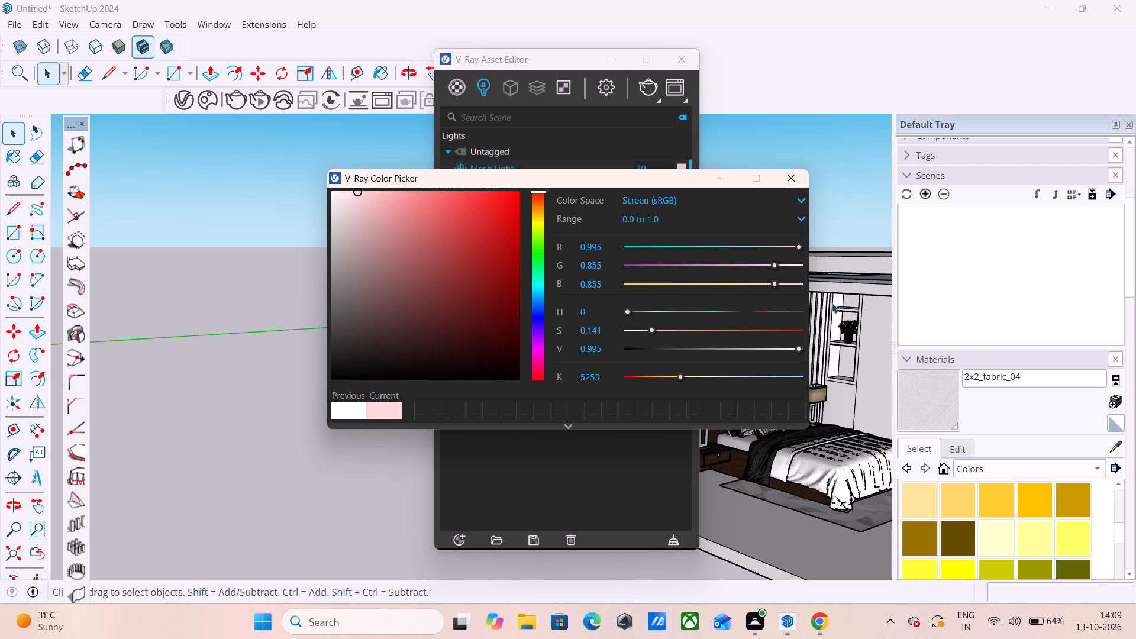
click(786, 266)
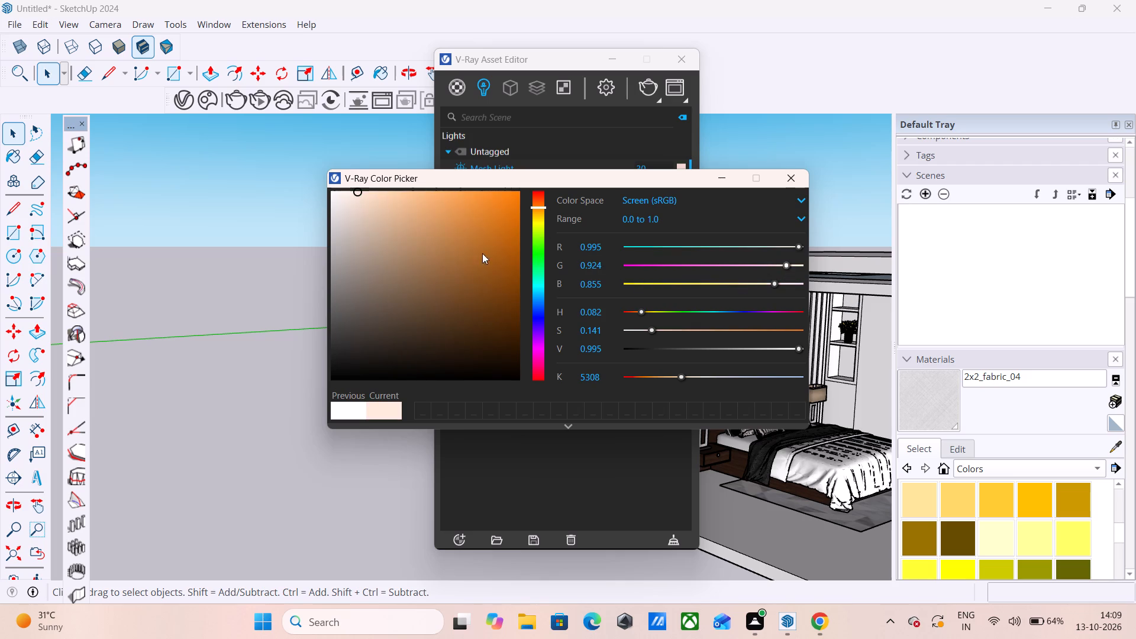
click(339, 195)
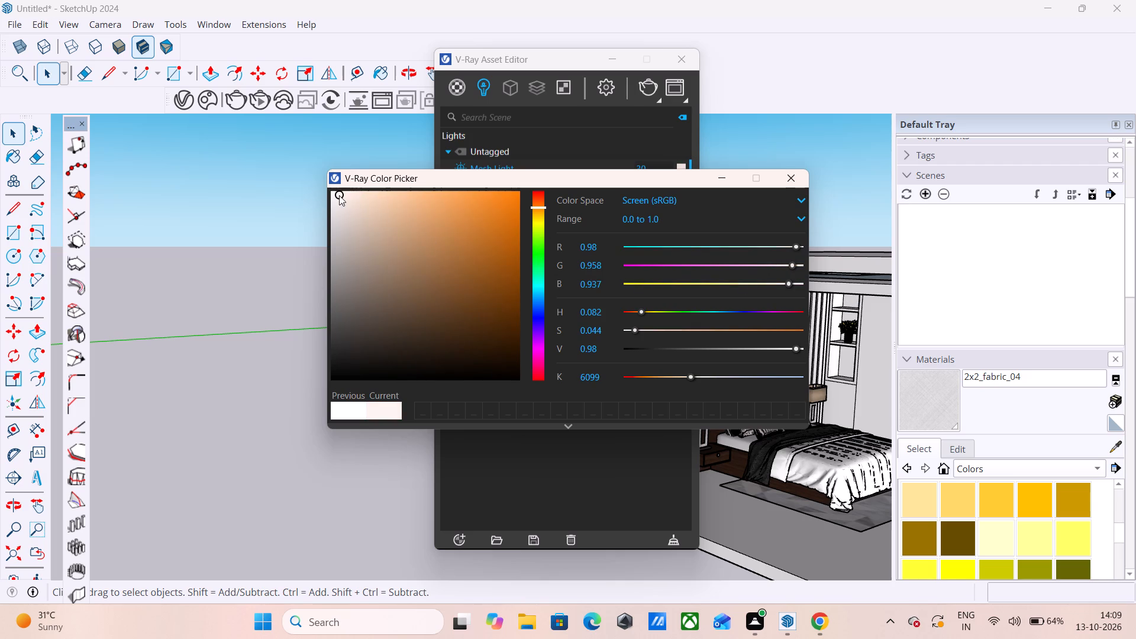
click(359, 199)
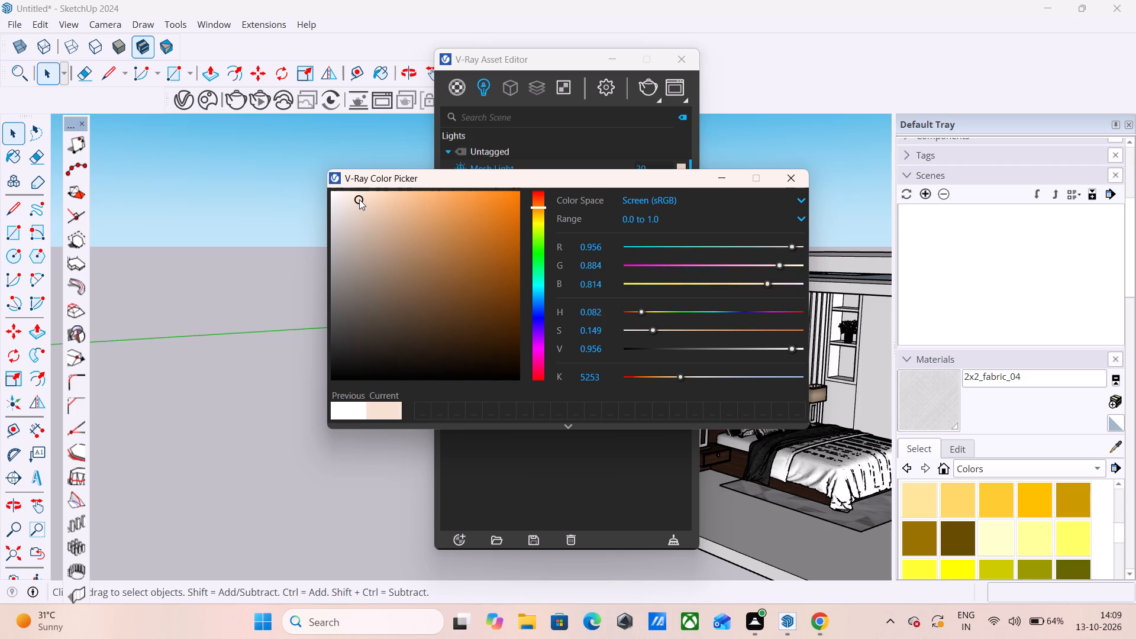
click(659, 263)
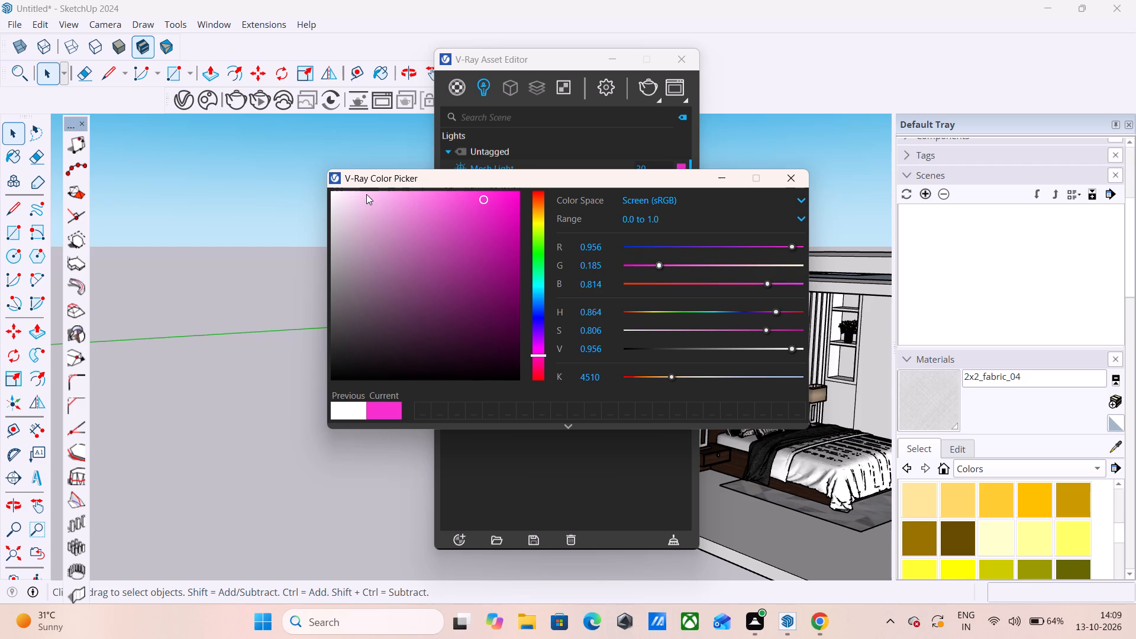
click(366, 194)
click(360, 198)
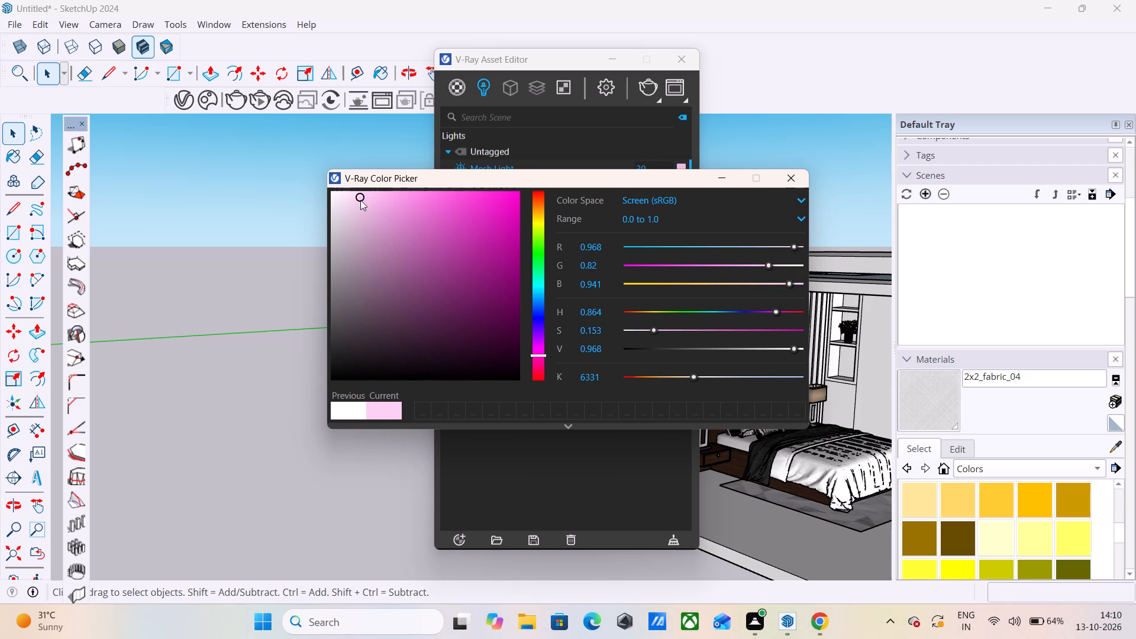
click(353, 200)
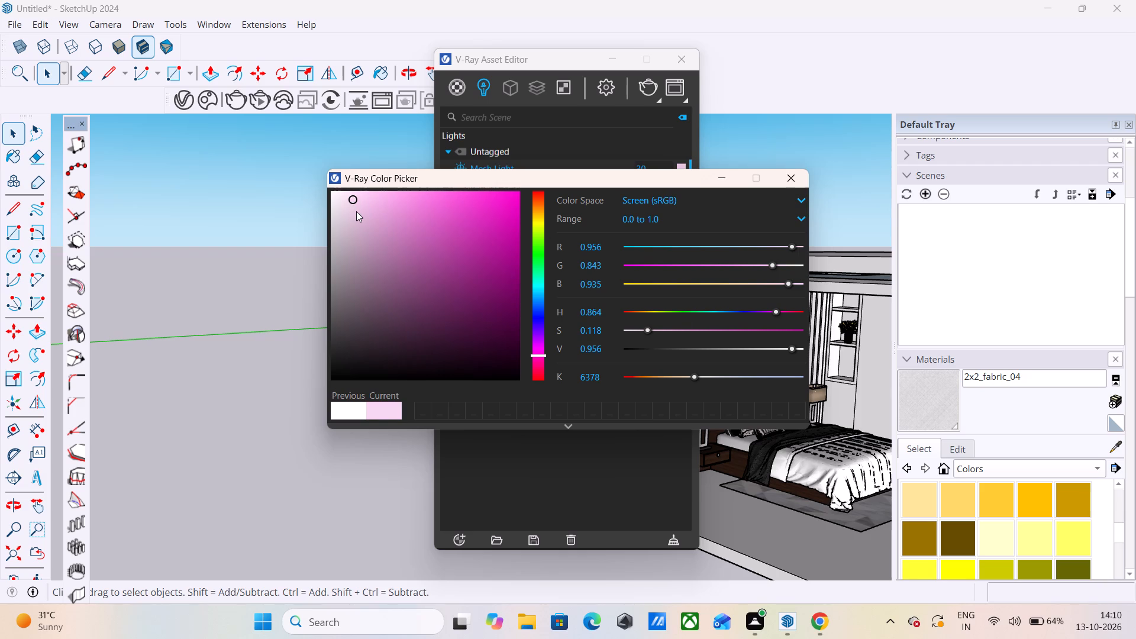
click(353, 207)
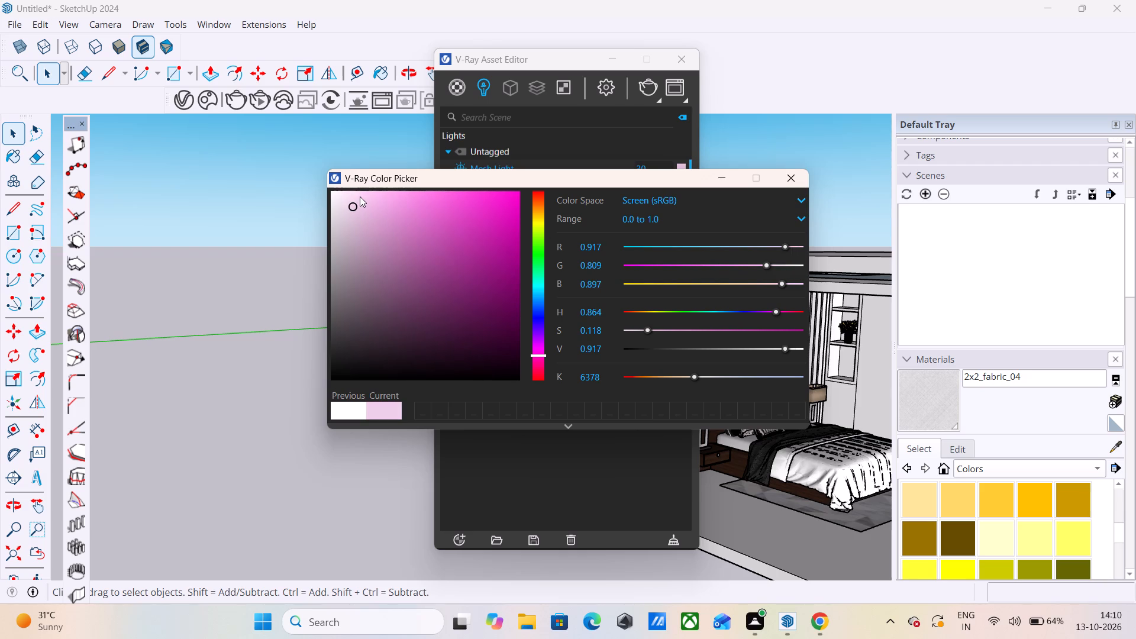
click(360, 196)
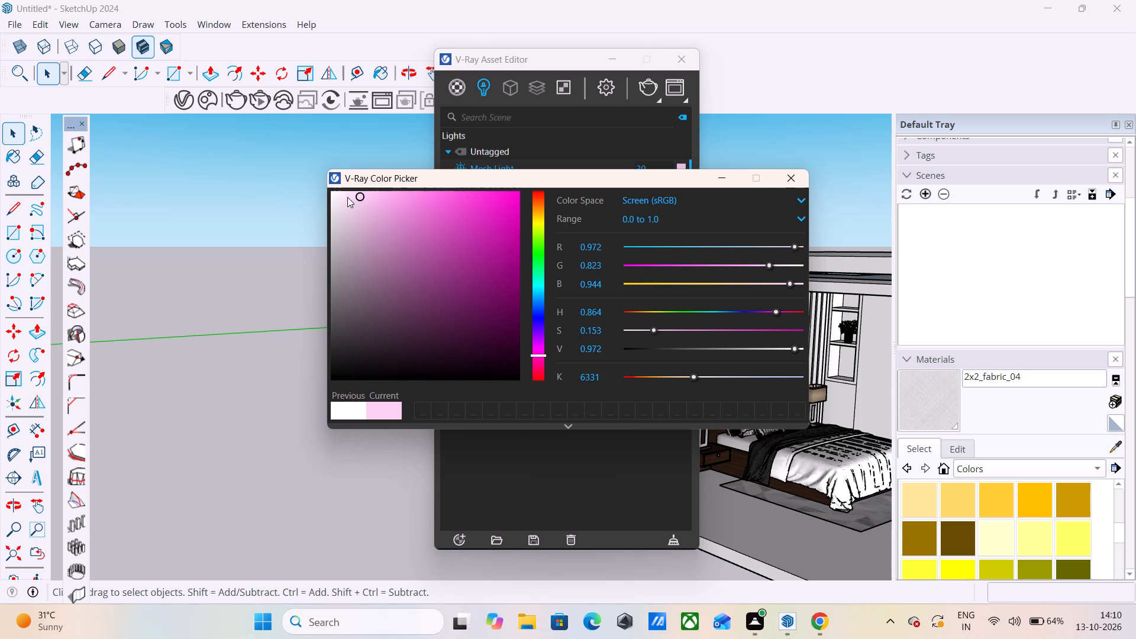
click(347, 197)
click(351, 198)
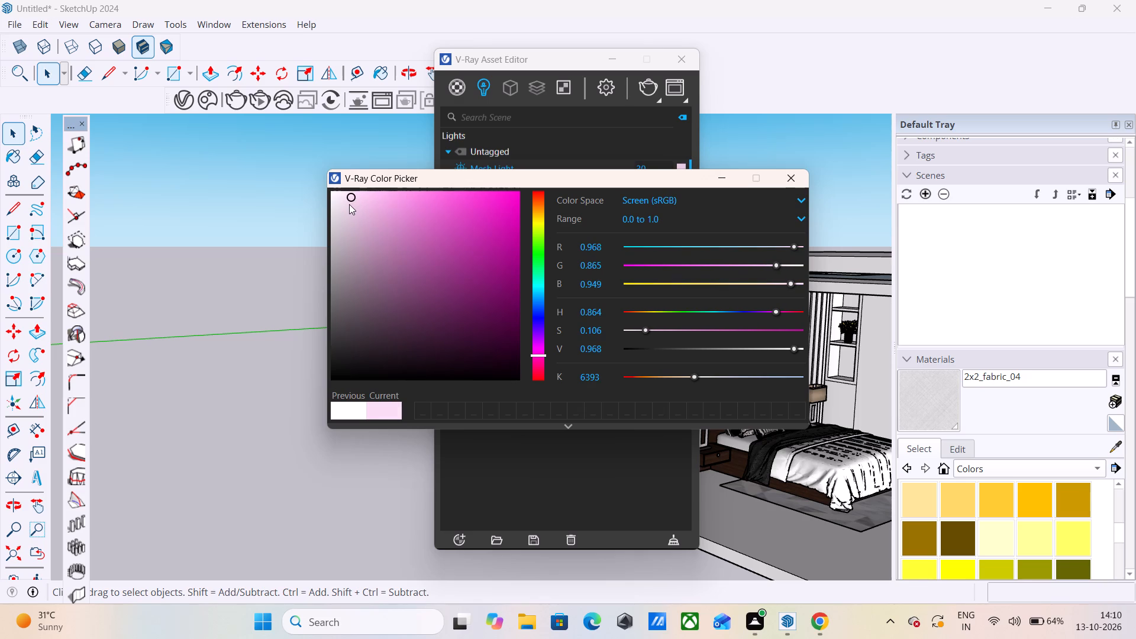
click(347, 199)
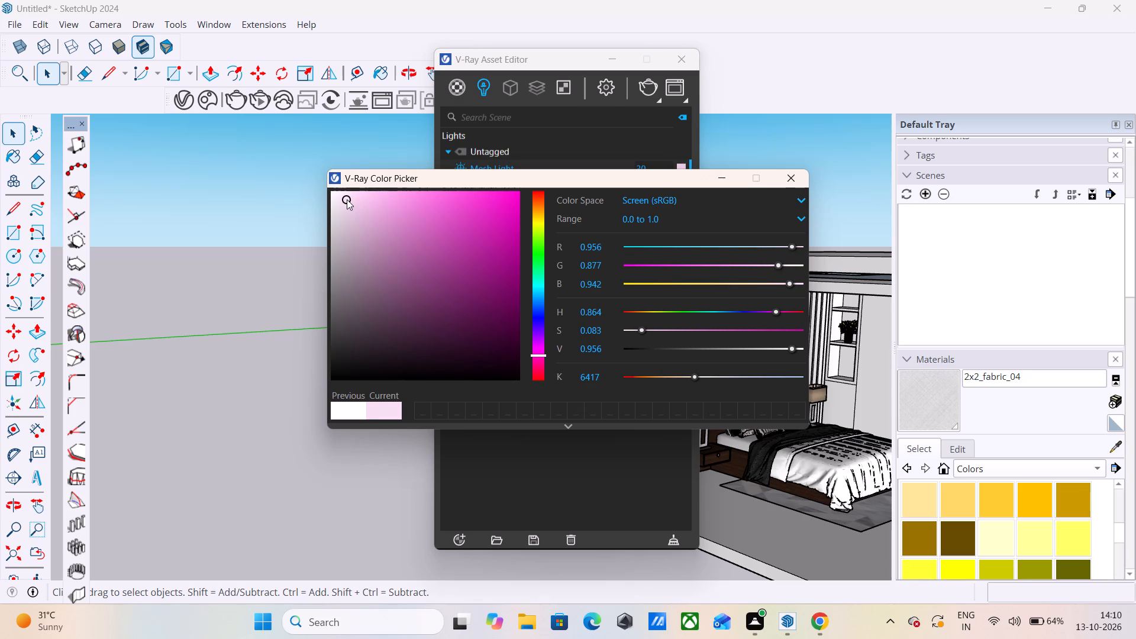
click(347, 193)
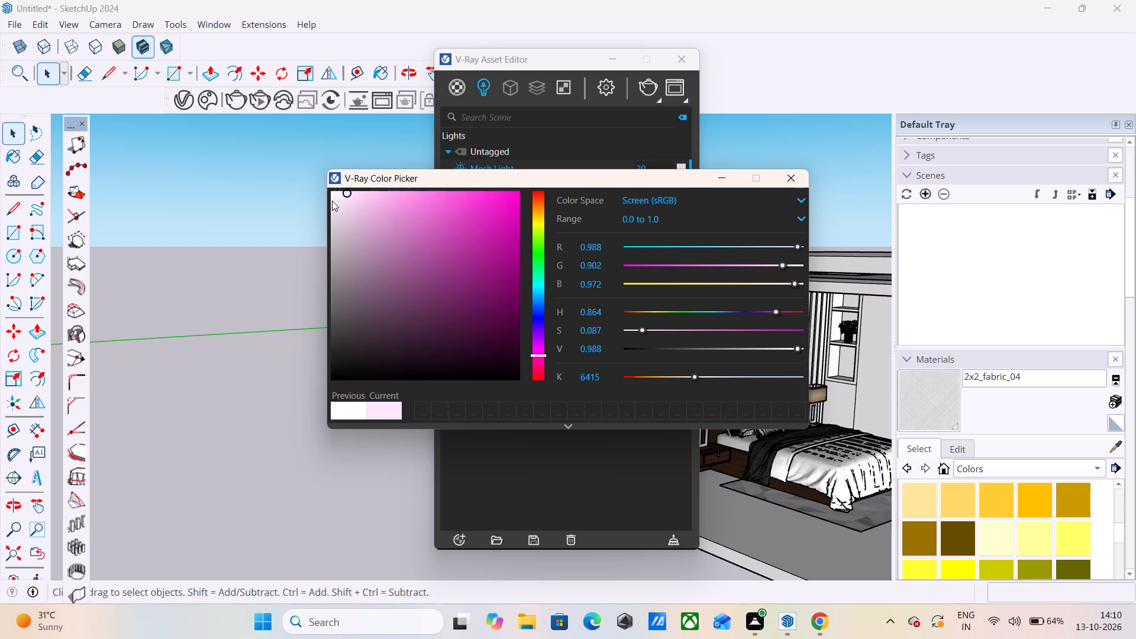
click(795, 180)
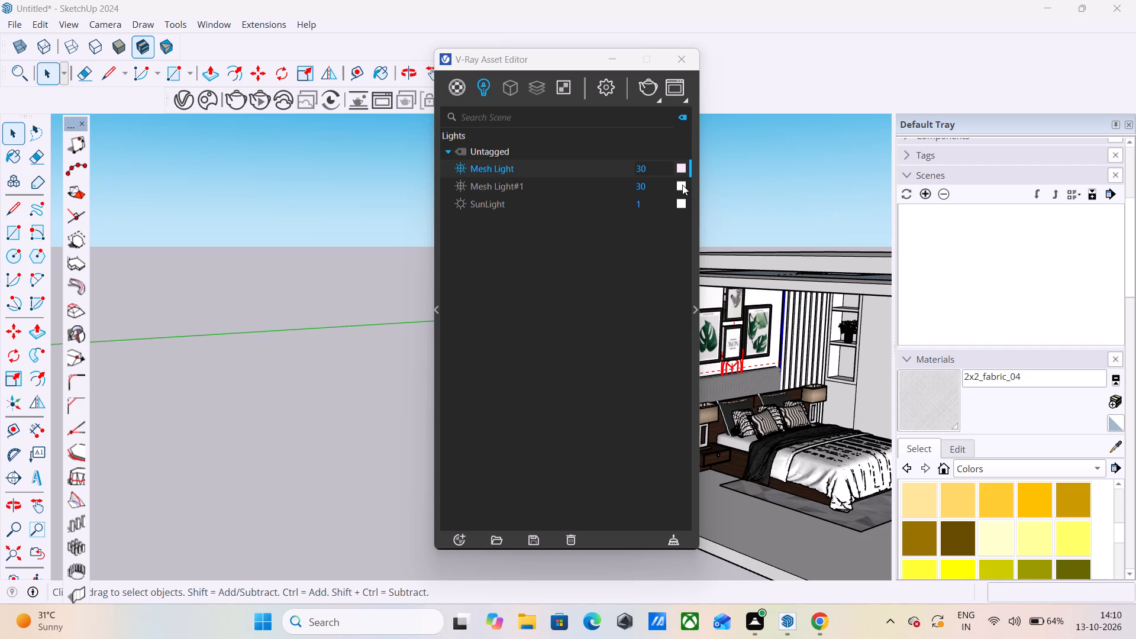
Copy the pale pink colour of the first Mesh Light onto Mesh Light#1.
drag(681, 165, 685, 183)
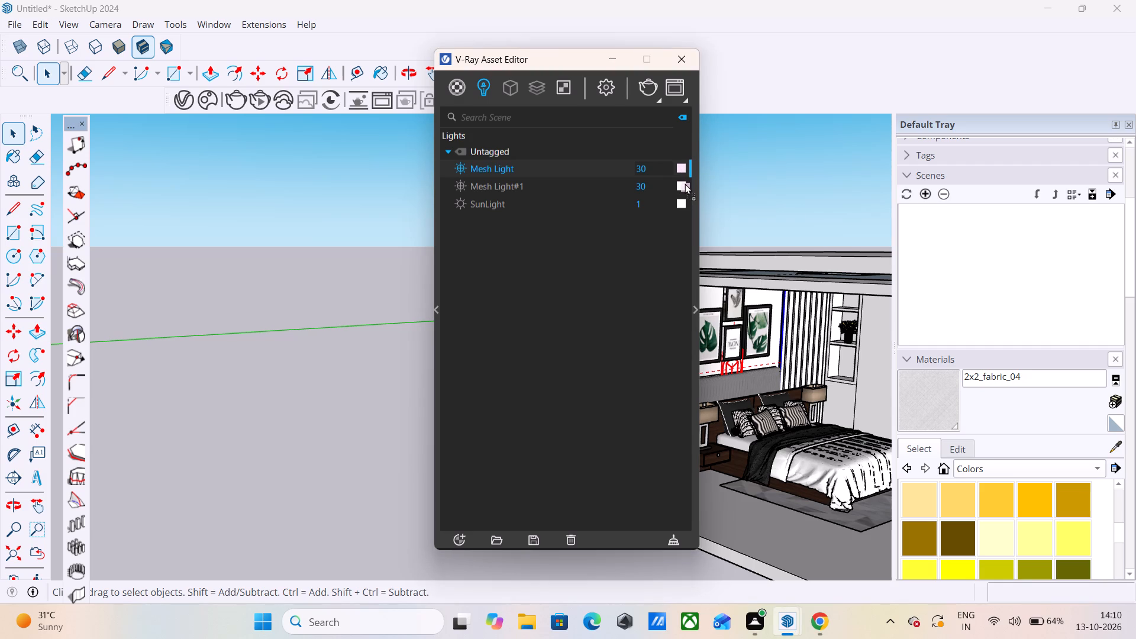
drag(685, 183, 678, 182)
Set the SunLight intensity to 3 and close the V-Ray Asset Editor.
click(650, 201)
key(BackSpace)
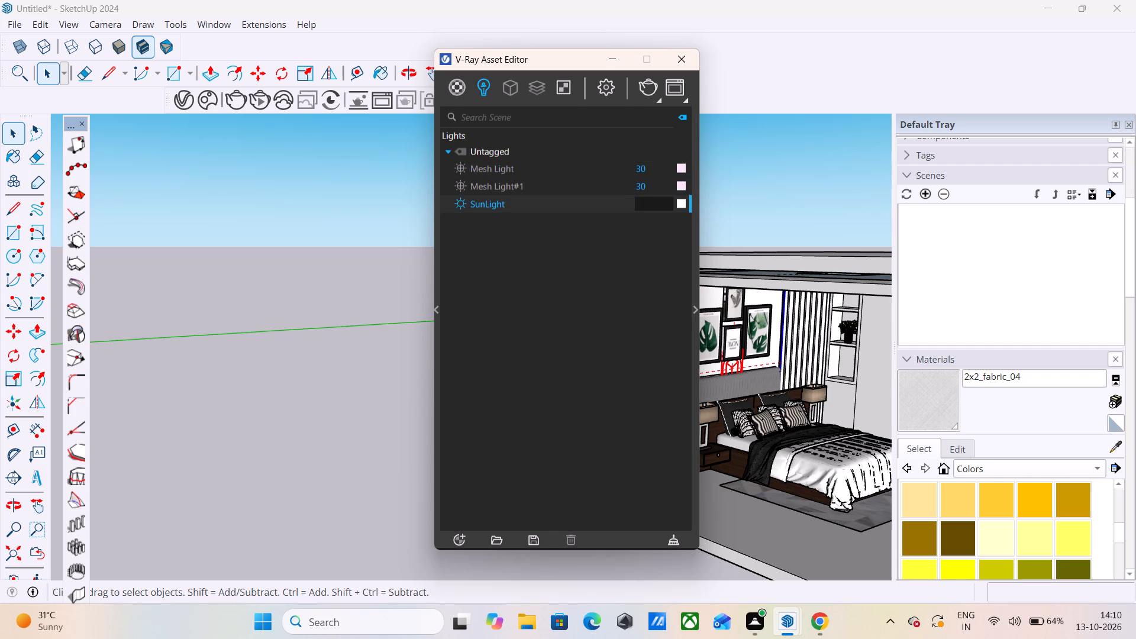
key(3)
key(Return)
click(689, 57)
Browse the Wood and Window Coverings material collections for finishes suited to the bedroom.
scroll(554, 370, down, 4)
middle_drag(557, 493, 638, 500)
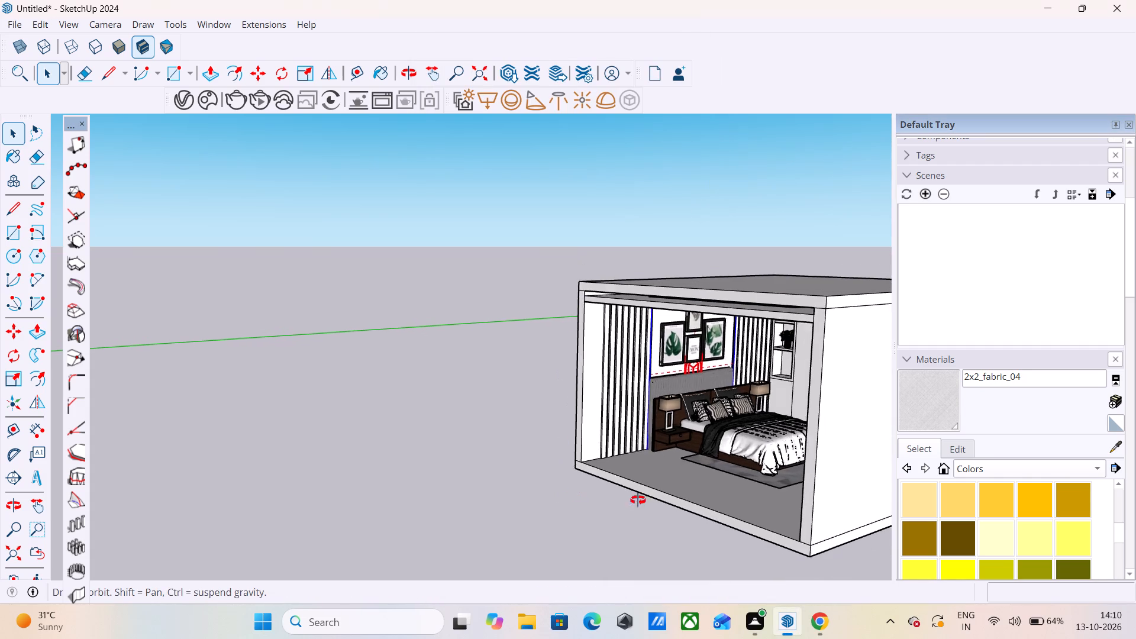
middle_drag(638, 500, 586, 433)
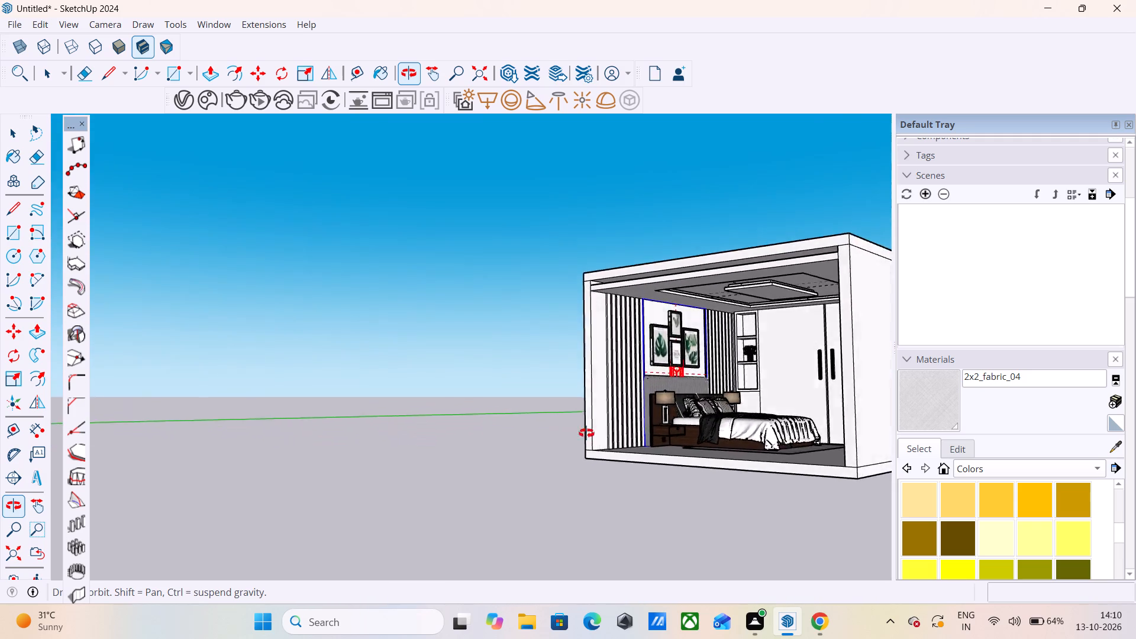
middle_drag(586, 433, 697, 474)
scroll(736, 359, up, 2)
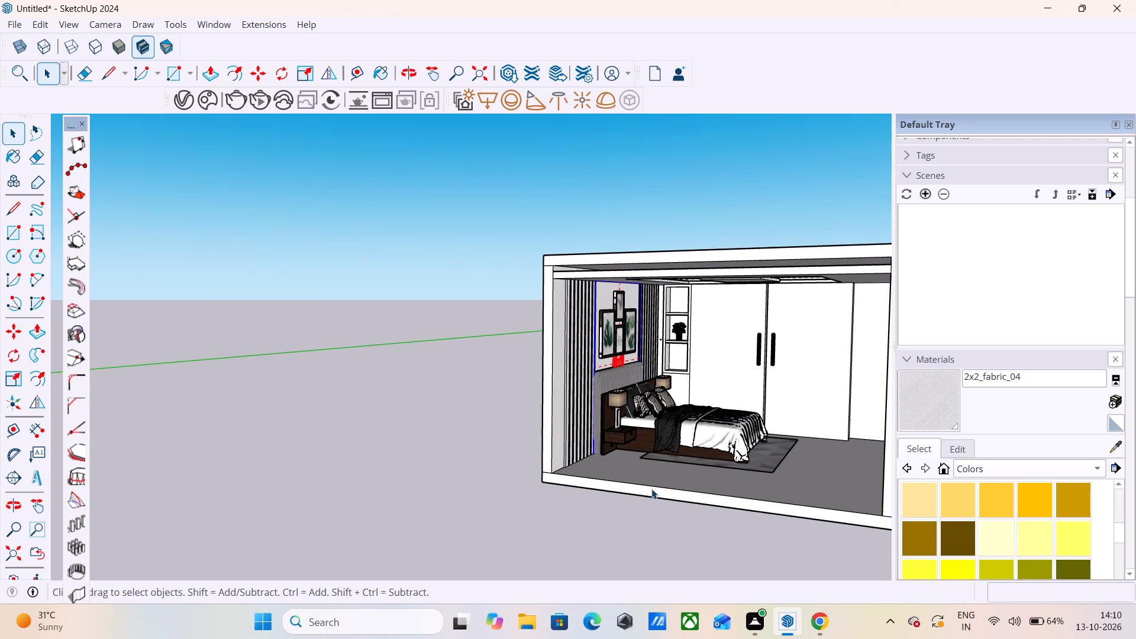
middle_drag(667, 443, 664, 432)
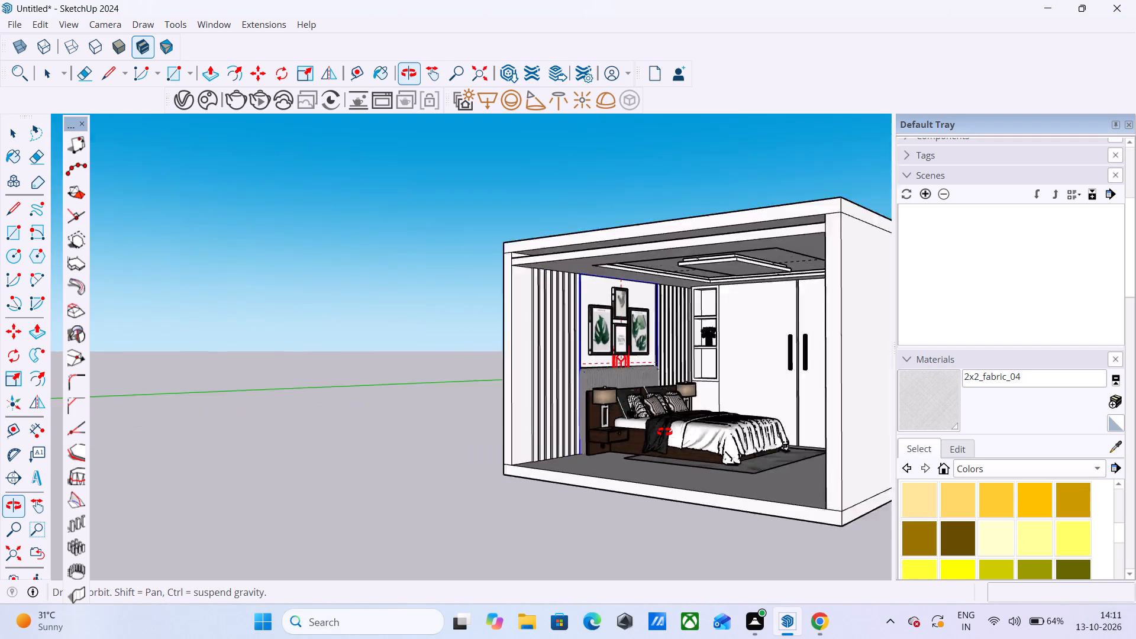
middle_drag(664, 432, 628, 429)
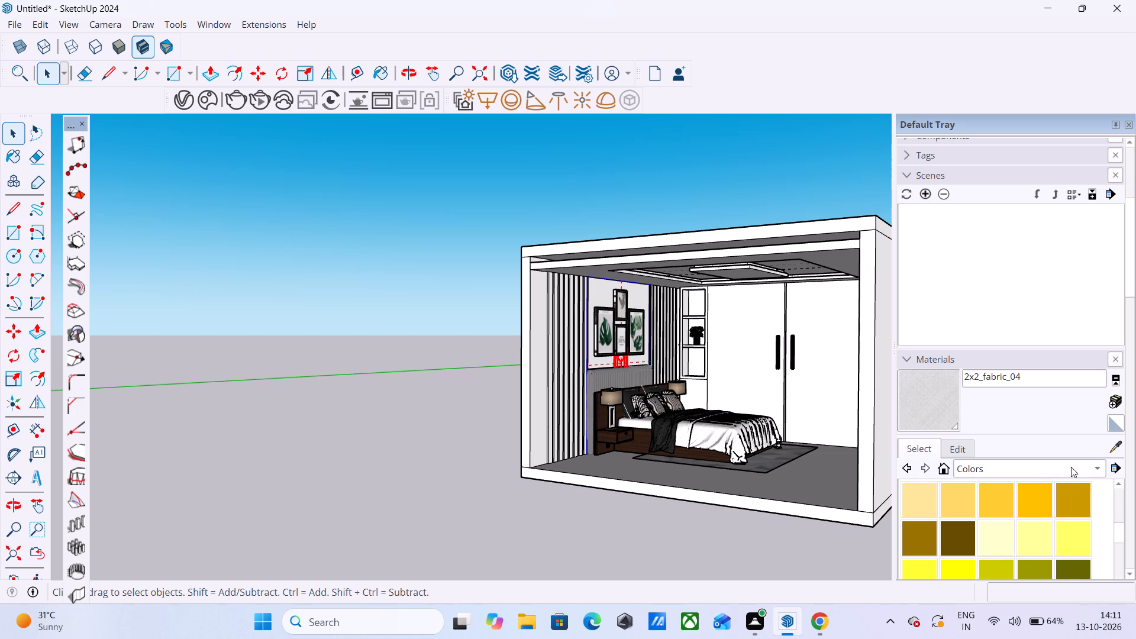
scroll(1048, 483, down, 7)
click(1131, 575)
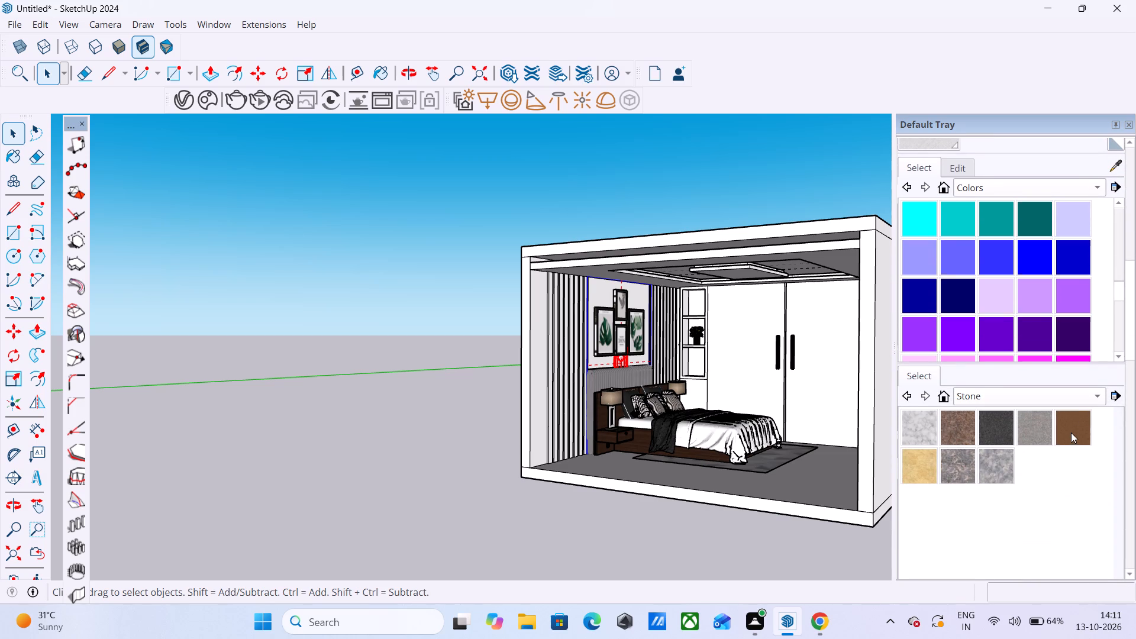
click(1095, 393)
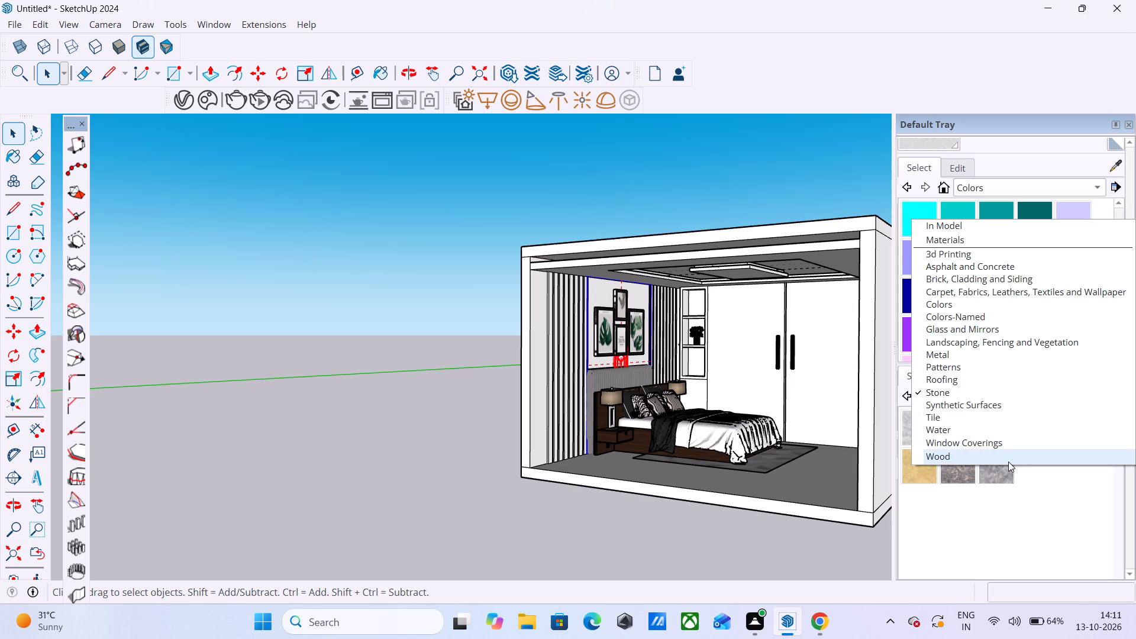
click(1006, 452)
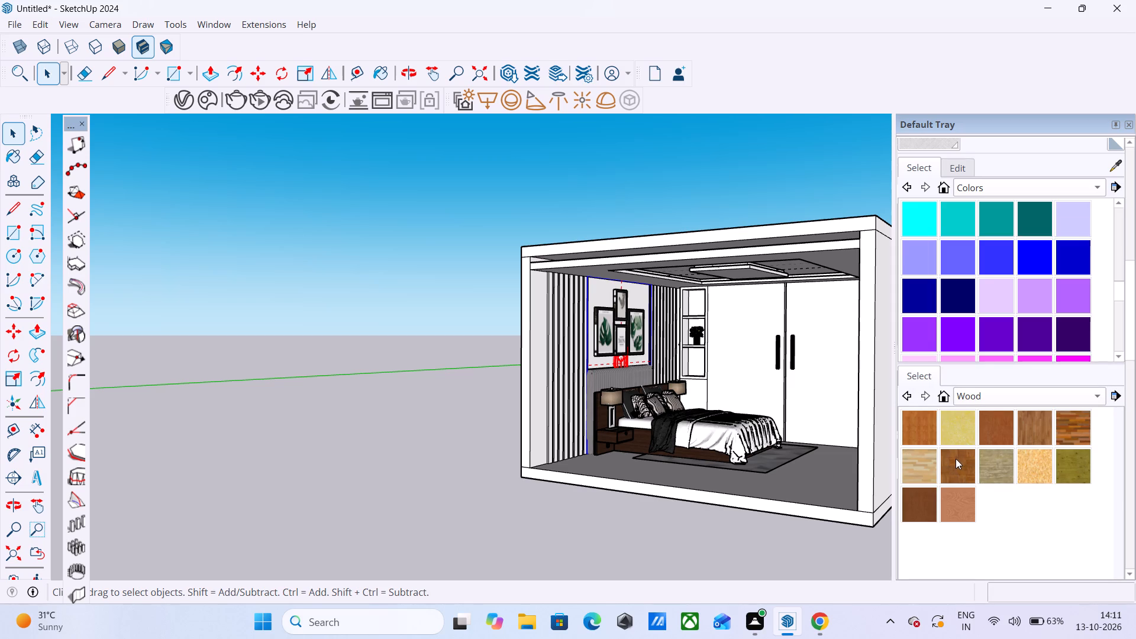
click(1096, 392)
click(1050, 383)
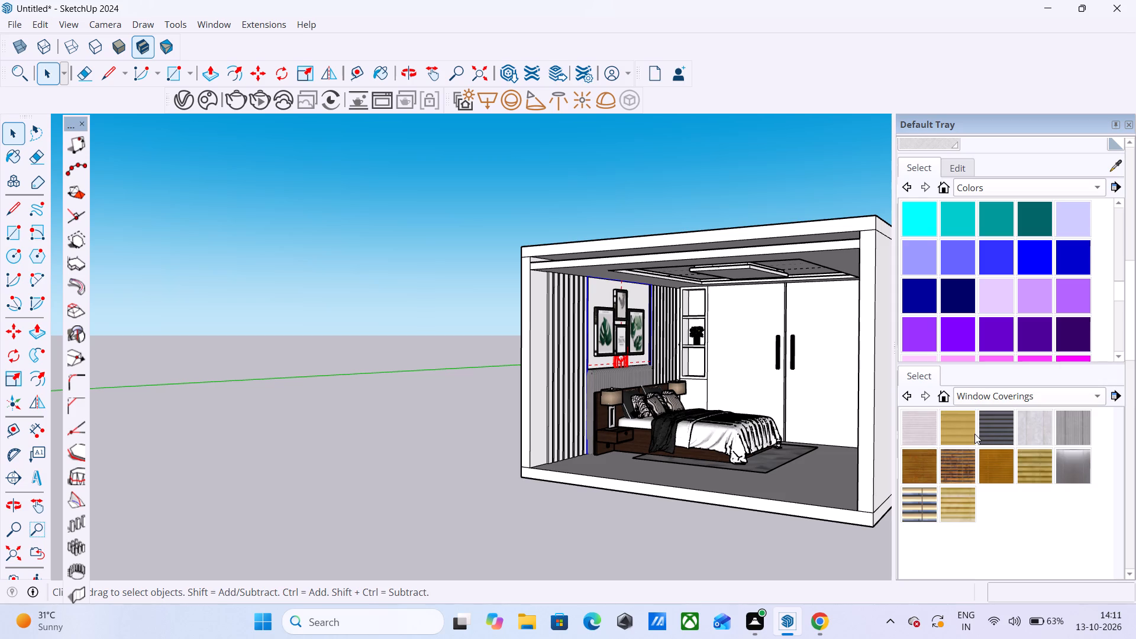
click(1097, 392)
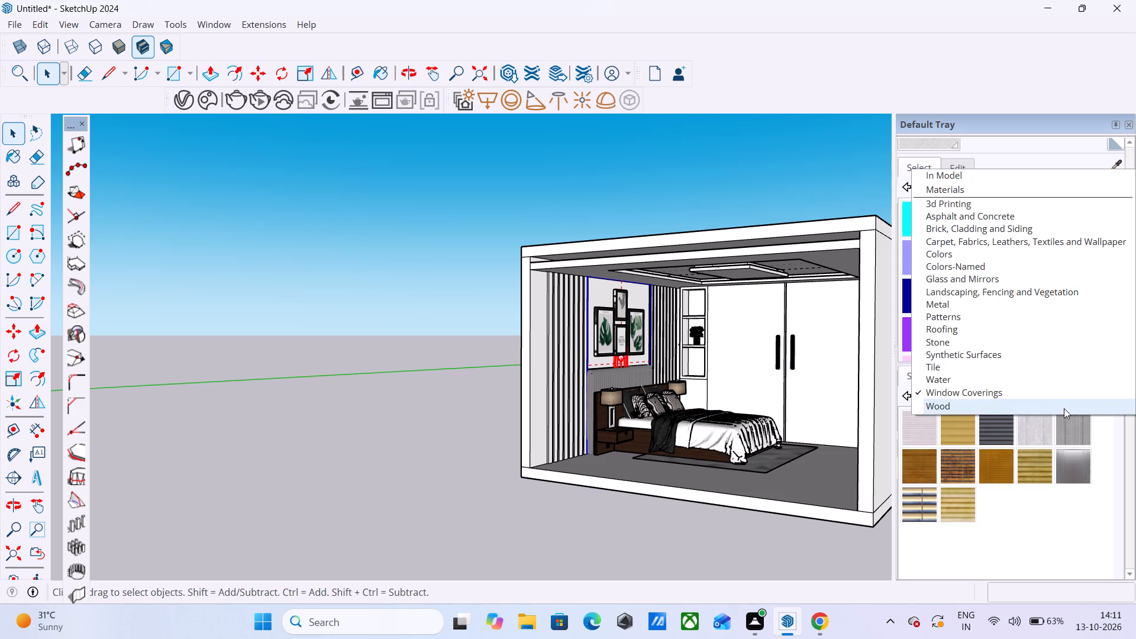
click(762, 548)
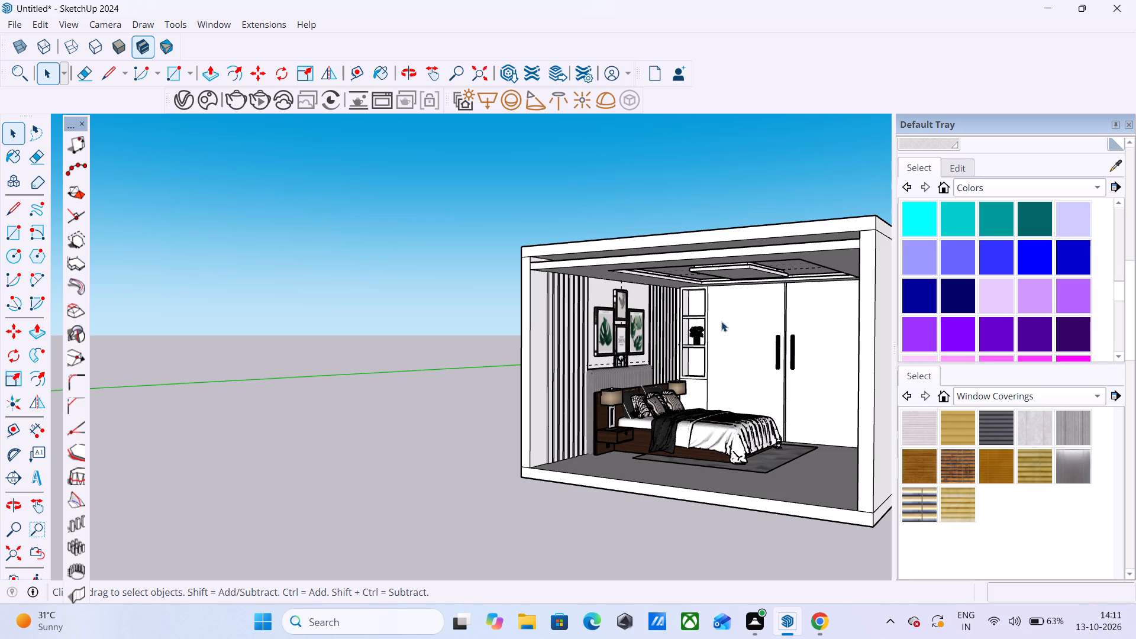
Draw a line about 1' 5 11/16" long across the top compartment's ceiling in the wall shelf unit, just in front of its back edge.
scroll(661, 266, up, 5)
scroll(683, 319, up, 10)
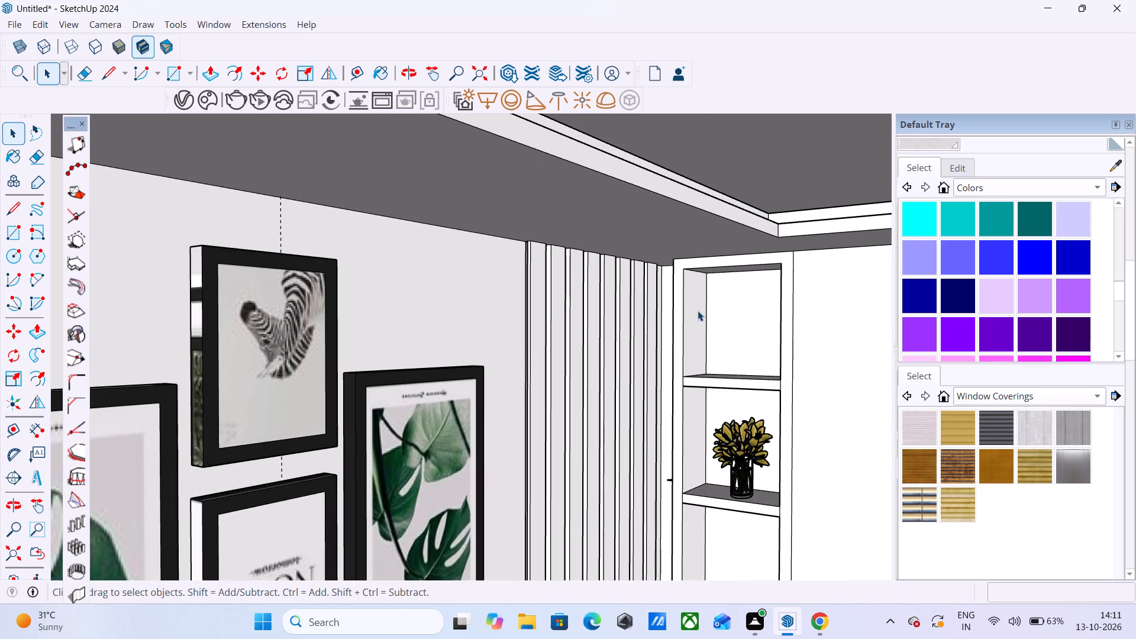
scroll(725, 335, up, 1)
middle_drag(739, 306, 758, 261)
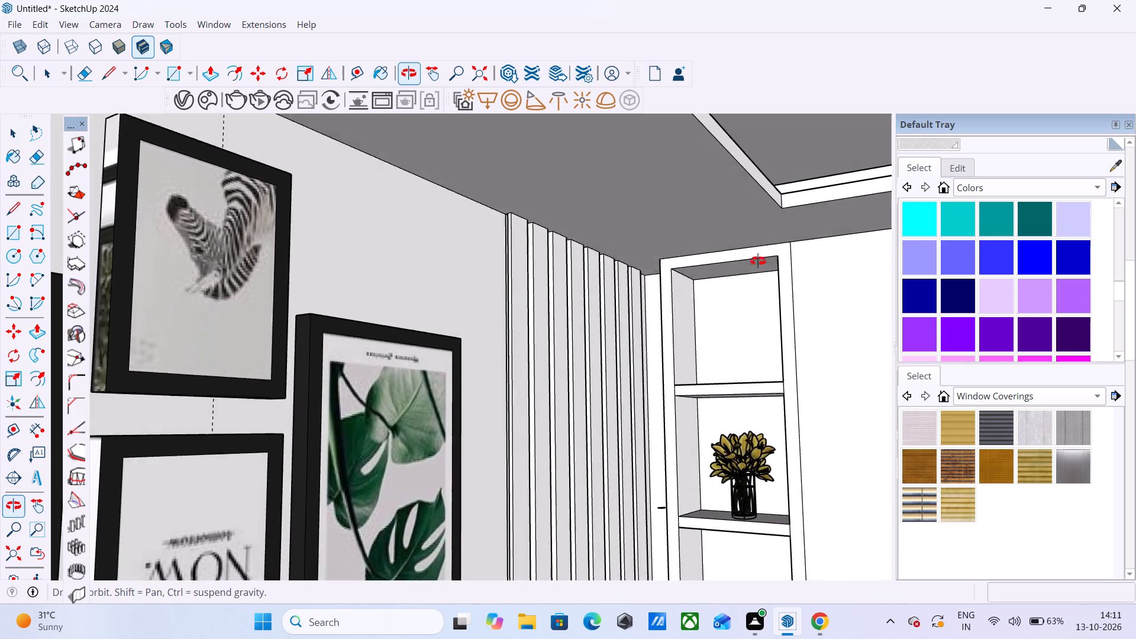
middle_drag(758, 261, 758, 255)
scroll(690, 258, up, 8)
middle_drag(715, 334, 777, 315)
scroll(882, 273, up, 3)
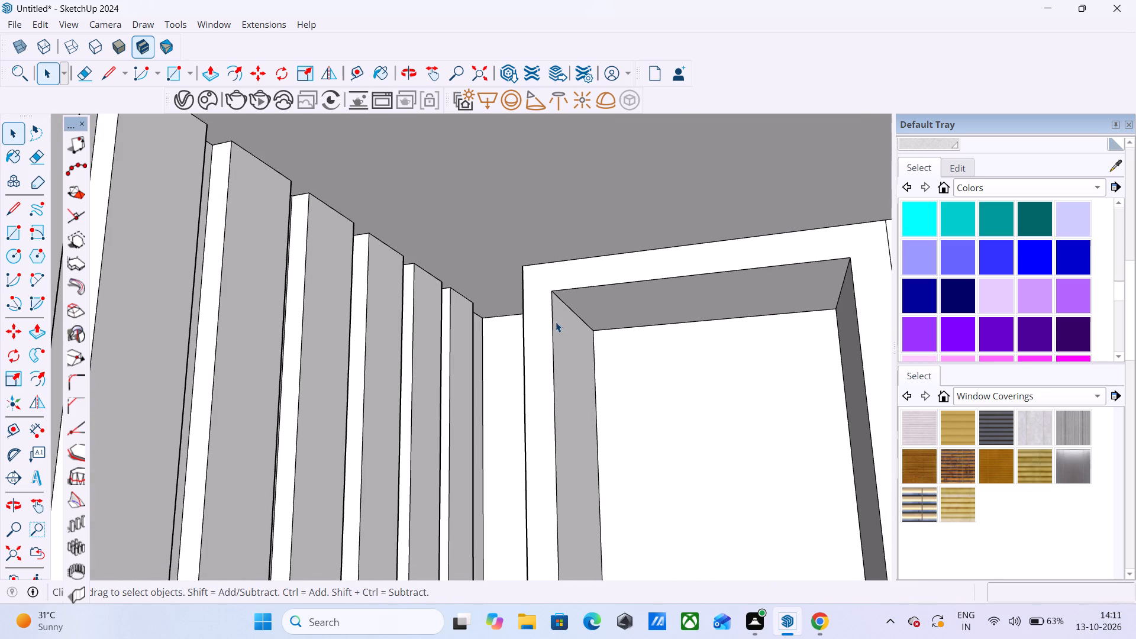
key(r)
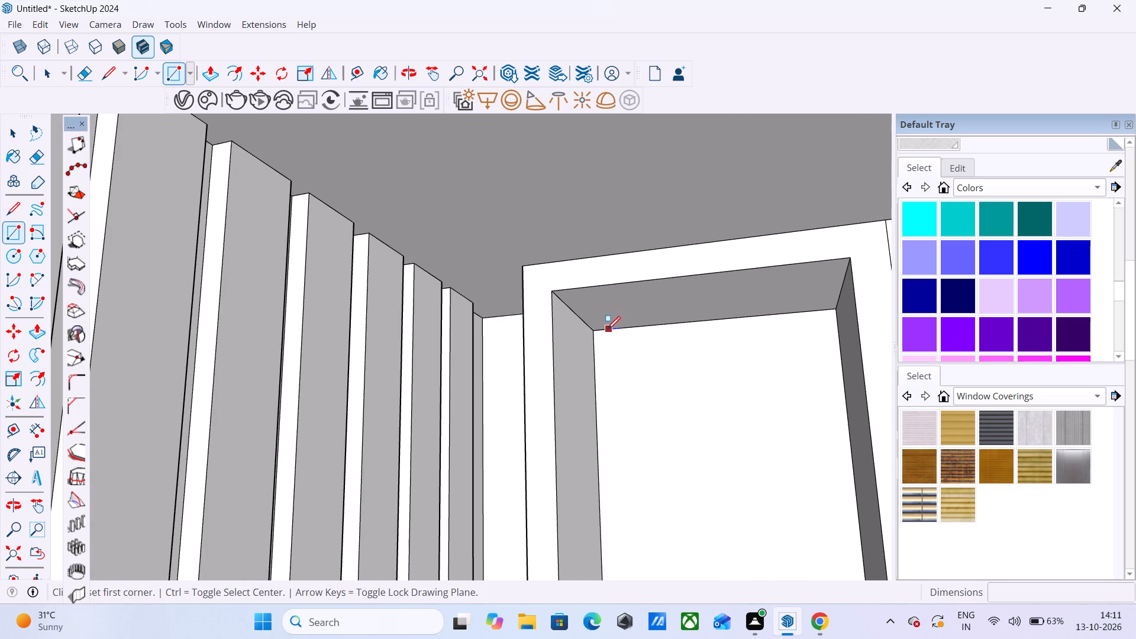
key(space)
key(l)
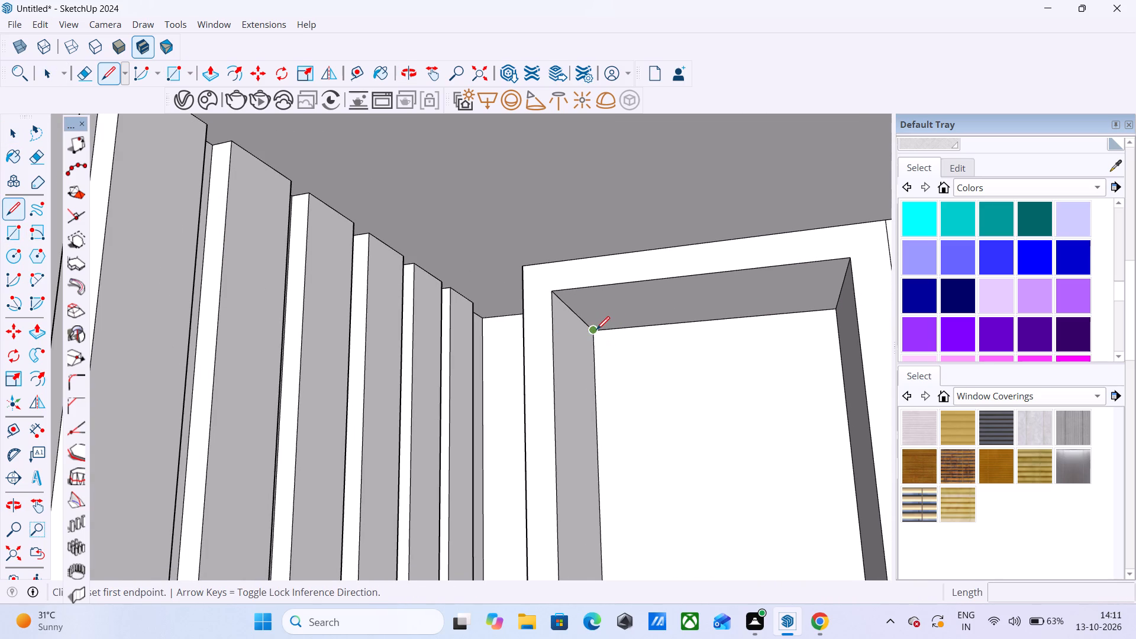
scroll(590, 324, up, 4)
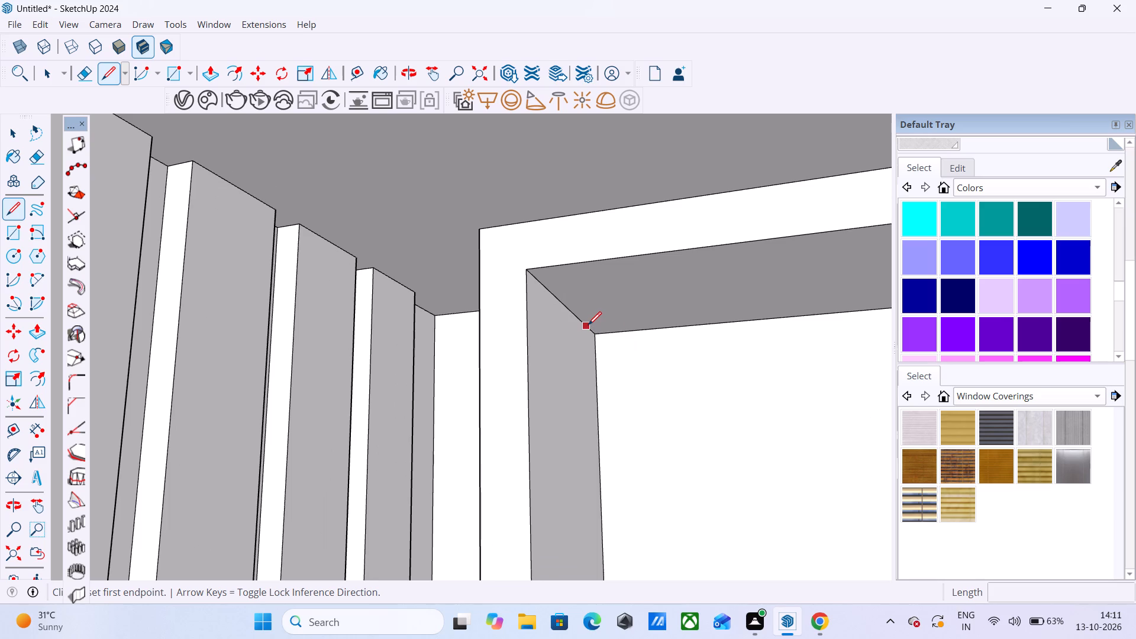
click(588, 325)
scroll(432, 297, down, 2)
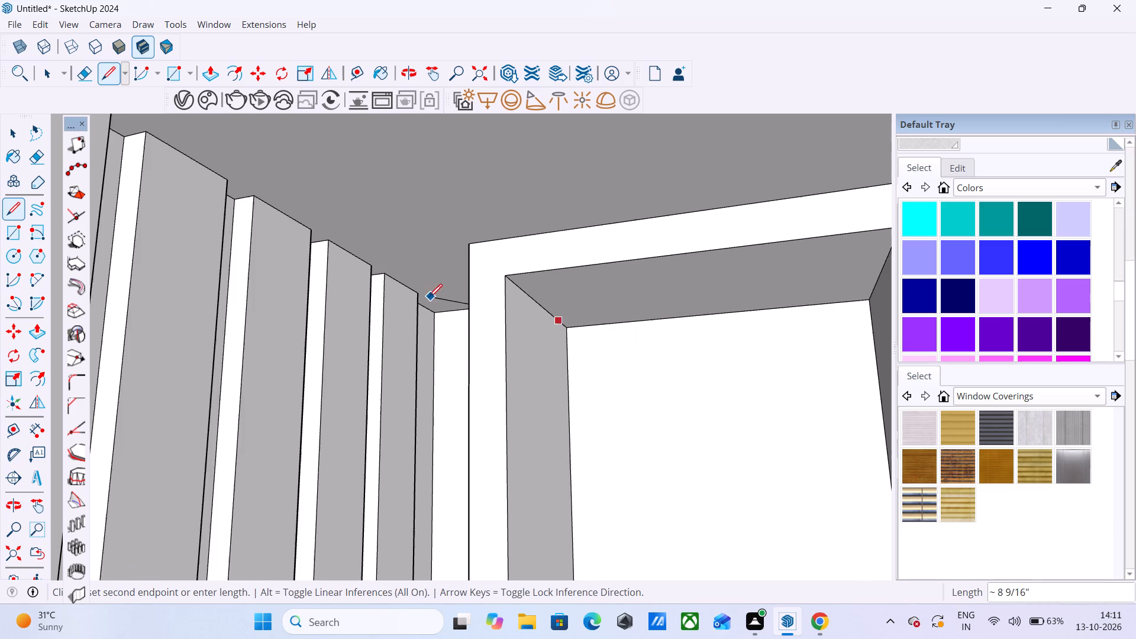
scroll(428, 296, down, 4)
scroll(633, 291, up, 1)
middle_click(715, 291)
middle_drag(734, 288, 740, 286)
middle_drag(763, 284, 804, 284)
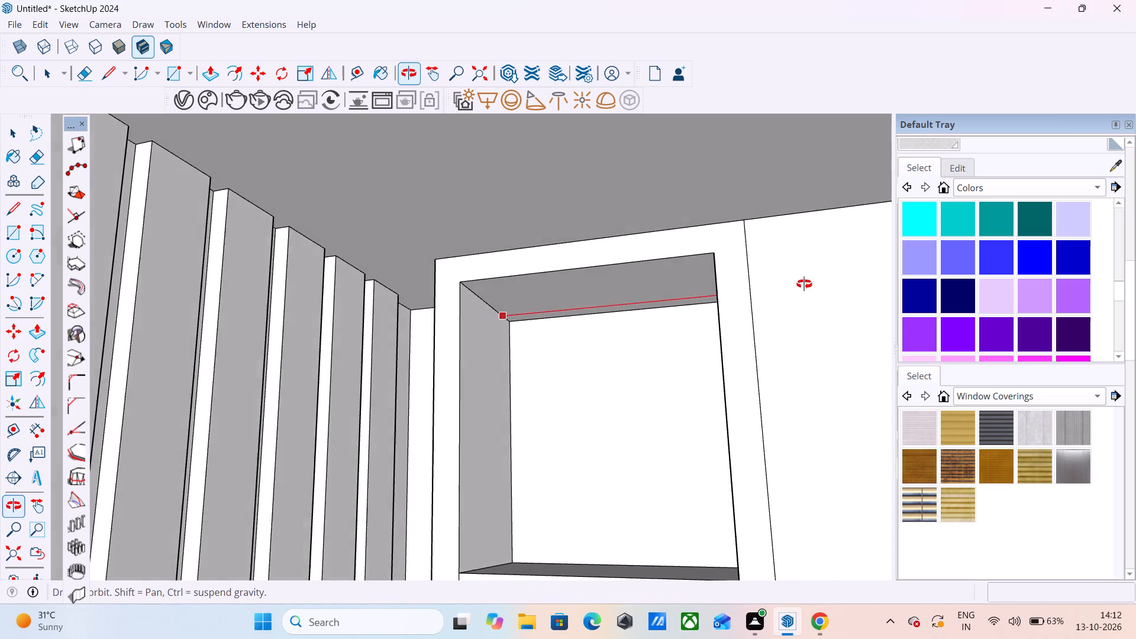
middle_drag(804, 284, 851, 285)
scroll(683, 309, up, 3)
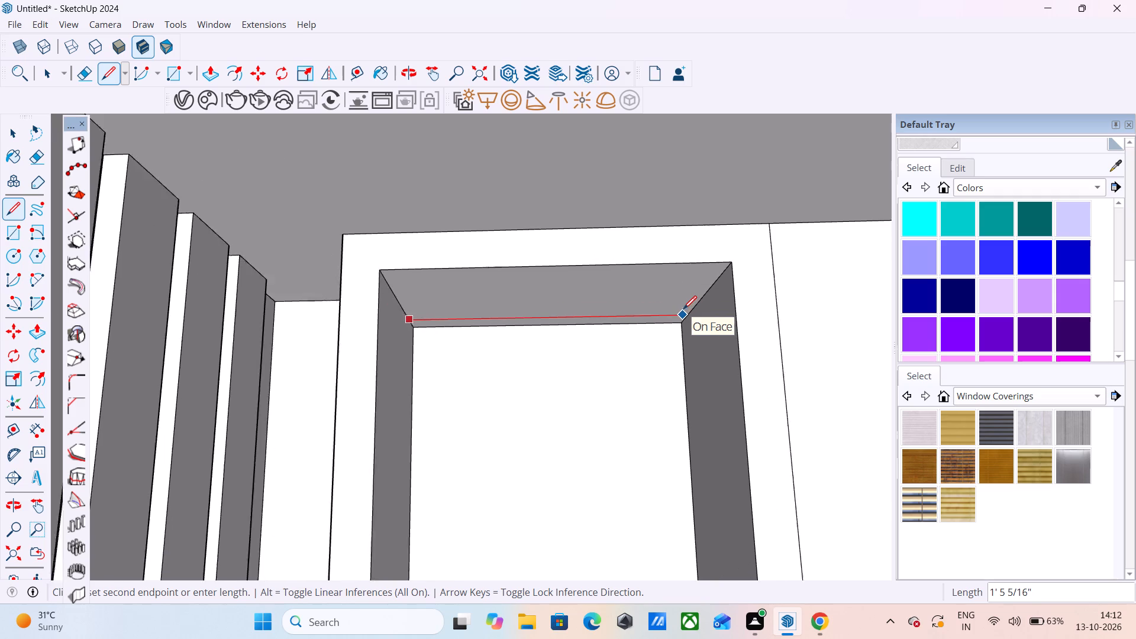
scroll(683, 309, up, 11)
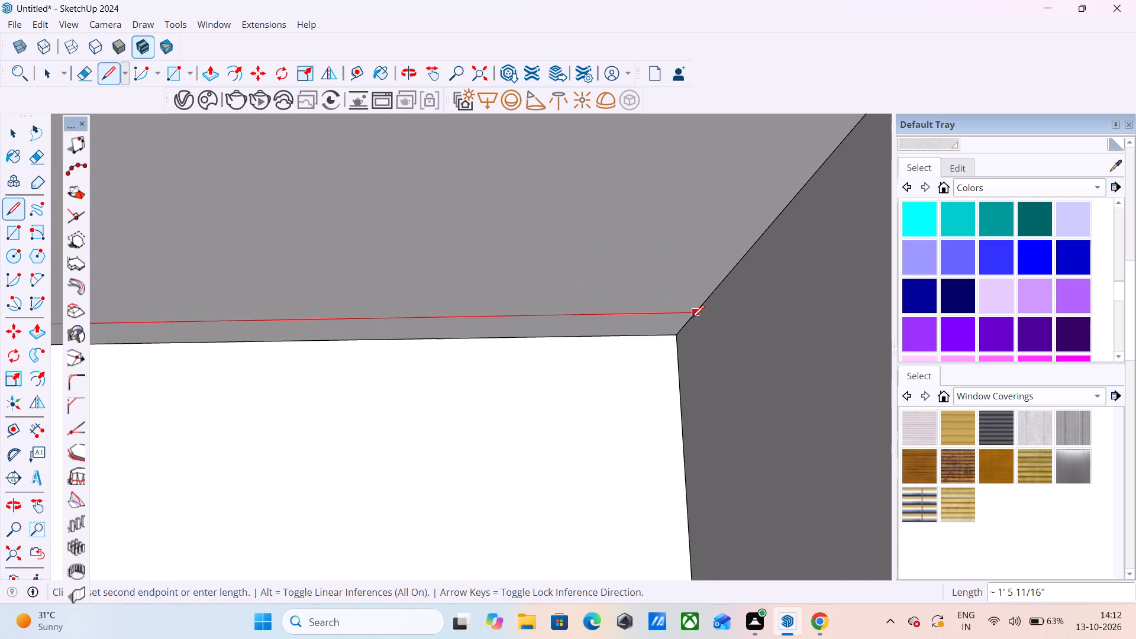
click(691, 318)
Draw a line about 1' 5 11/16" long across the underside of the shelf above the flower vase, near its back edge.
scroll(542, 299, down, 15)
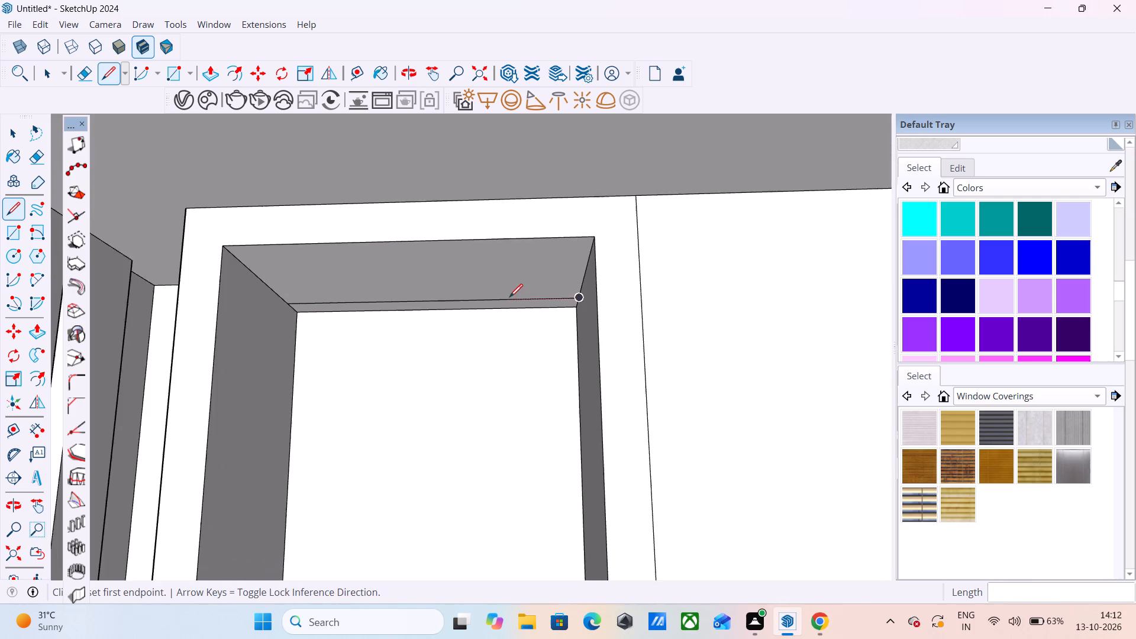
scroll(509, 297, down, 15)
scroll(453, 440, up, 8)
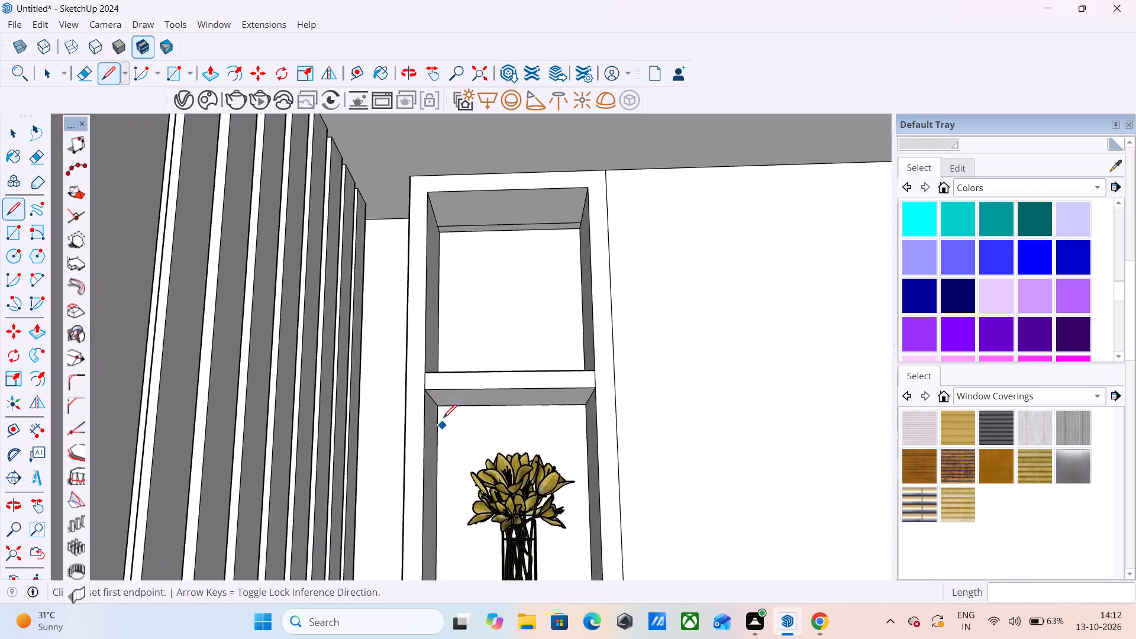
scroll(443, 418, up, 11)
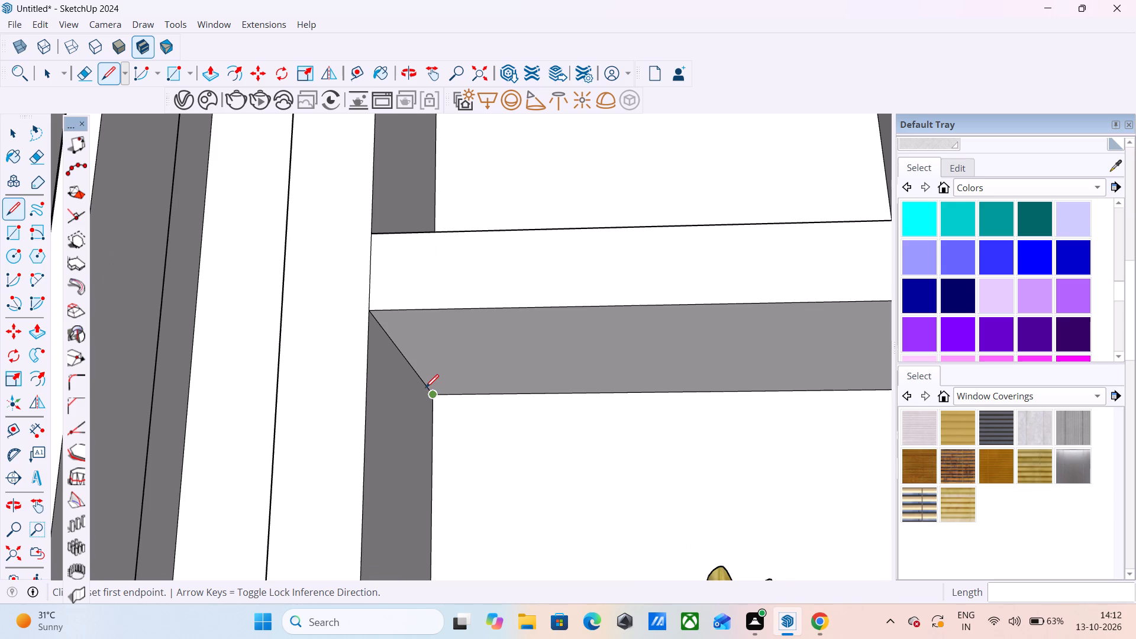
scroll(447, 390, up, 5)
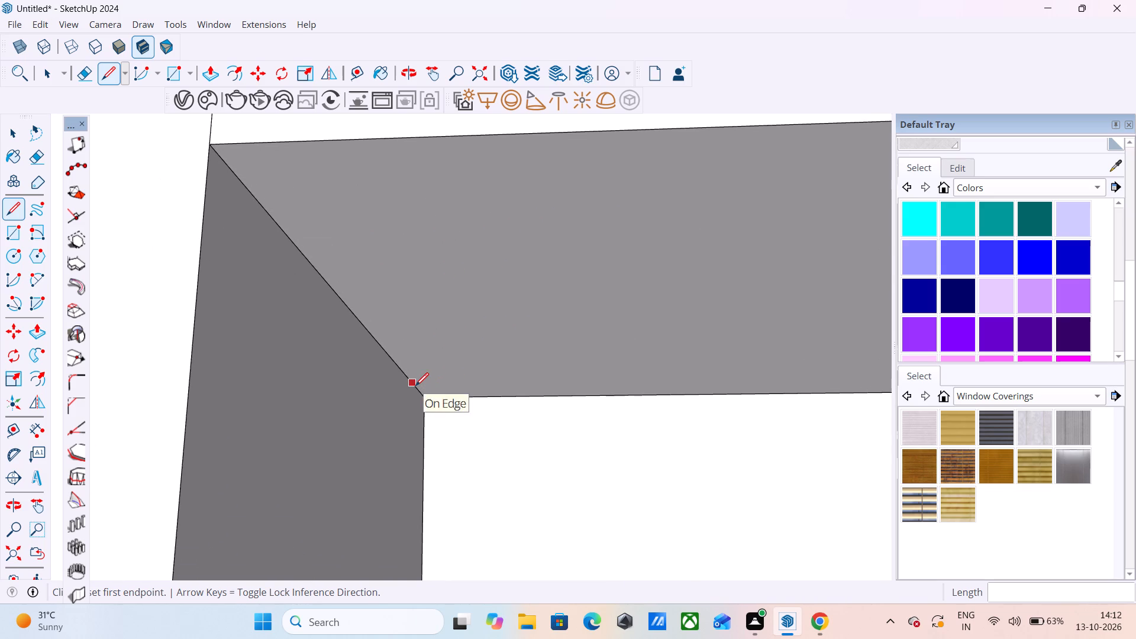
click(415, 386)
scroll(283, 383, down, 12)
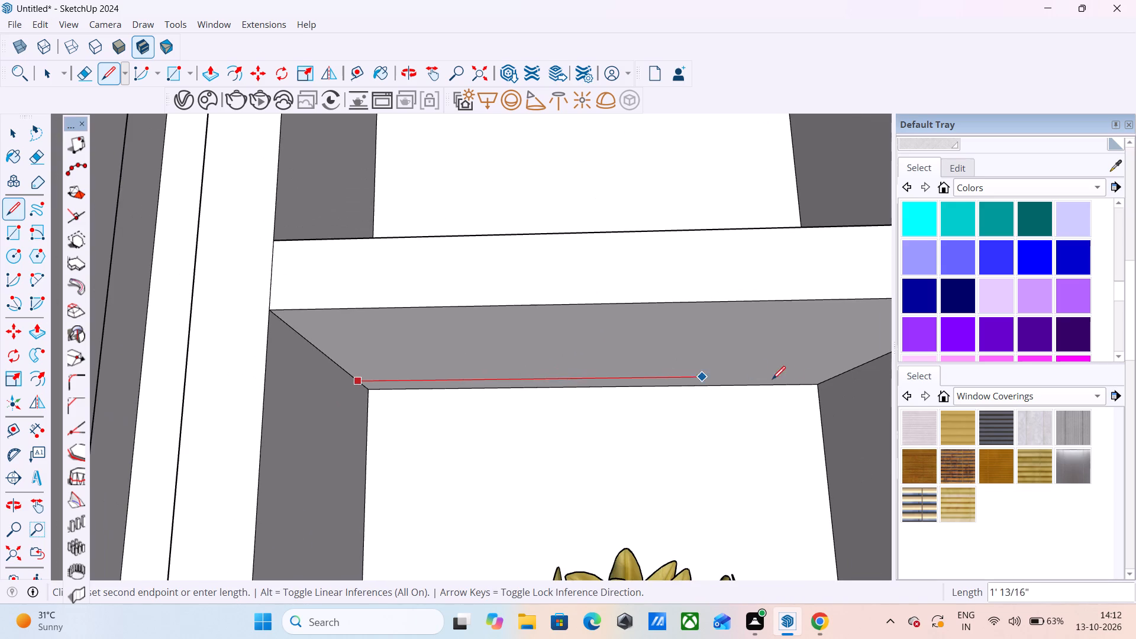
click(838, 378)
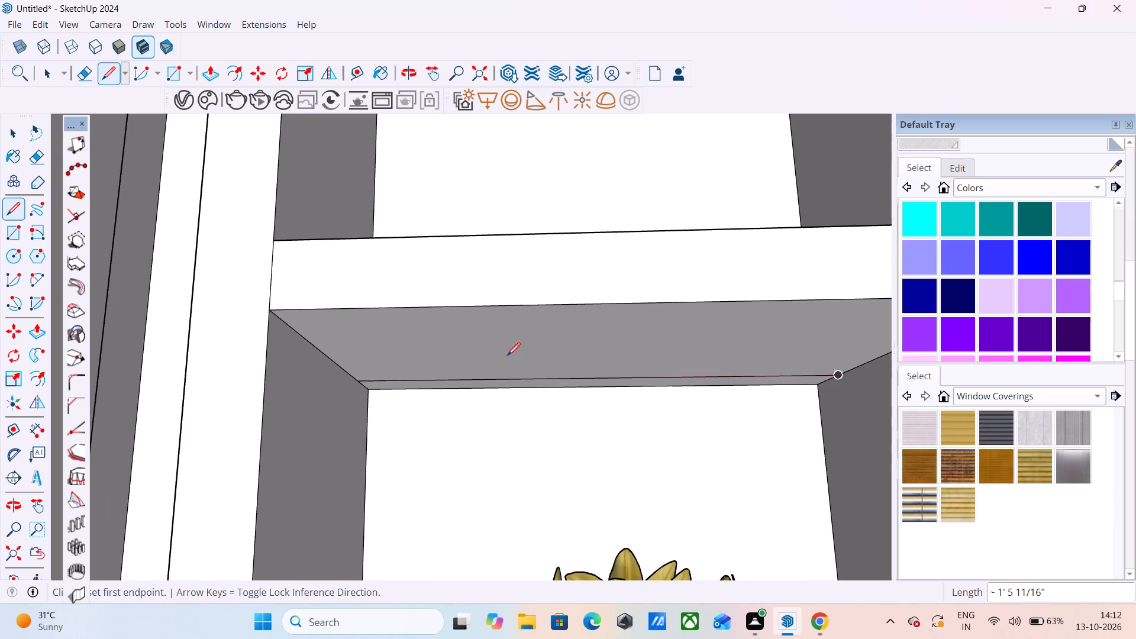
Draw a line about 1' 5 11/16" long across the underside of the shelf below the flower vase, near its back edge.
scroll(485, 356, down, 18)
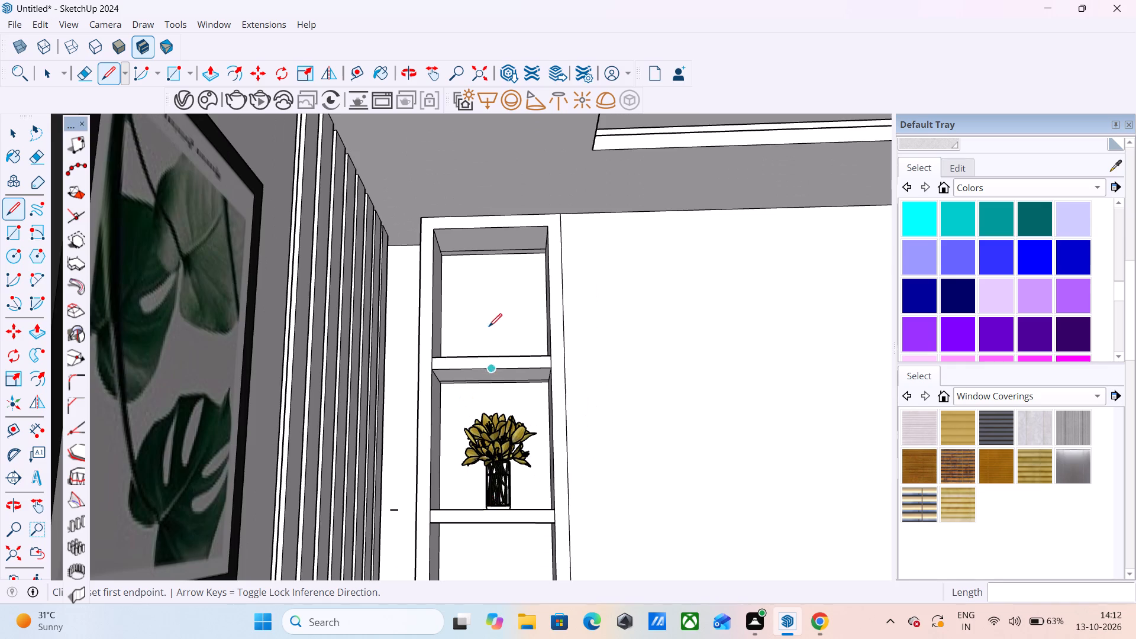
scroll(489, 325, down, 4)
scroll(475, 514, up, 15)
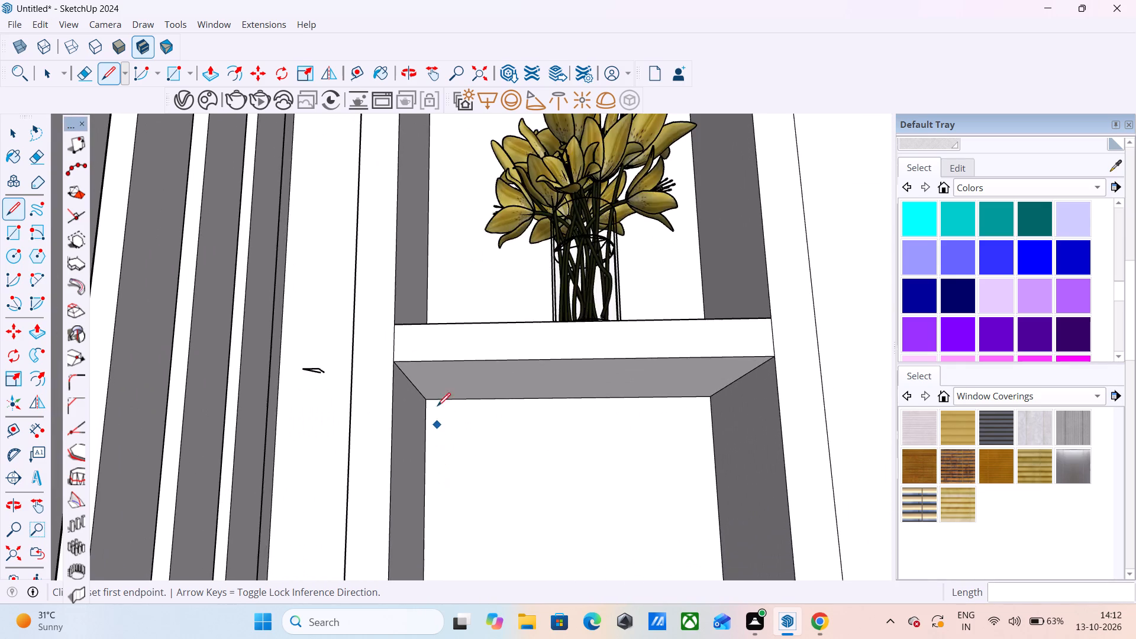
scroll(435, 399, up, 13)
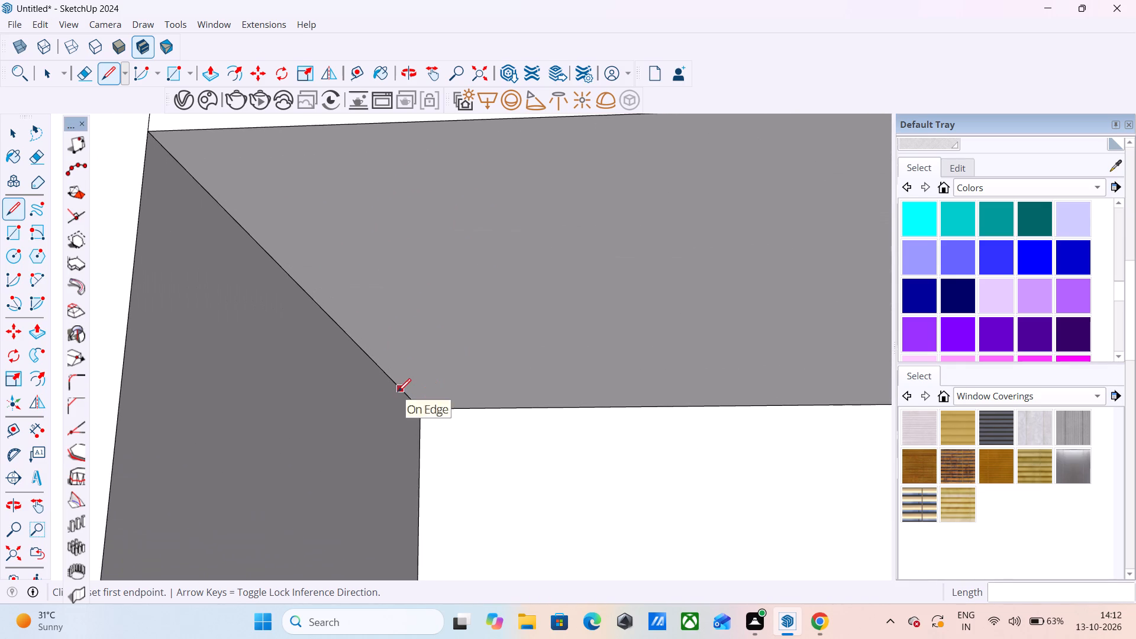
click(406, 392)
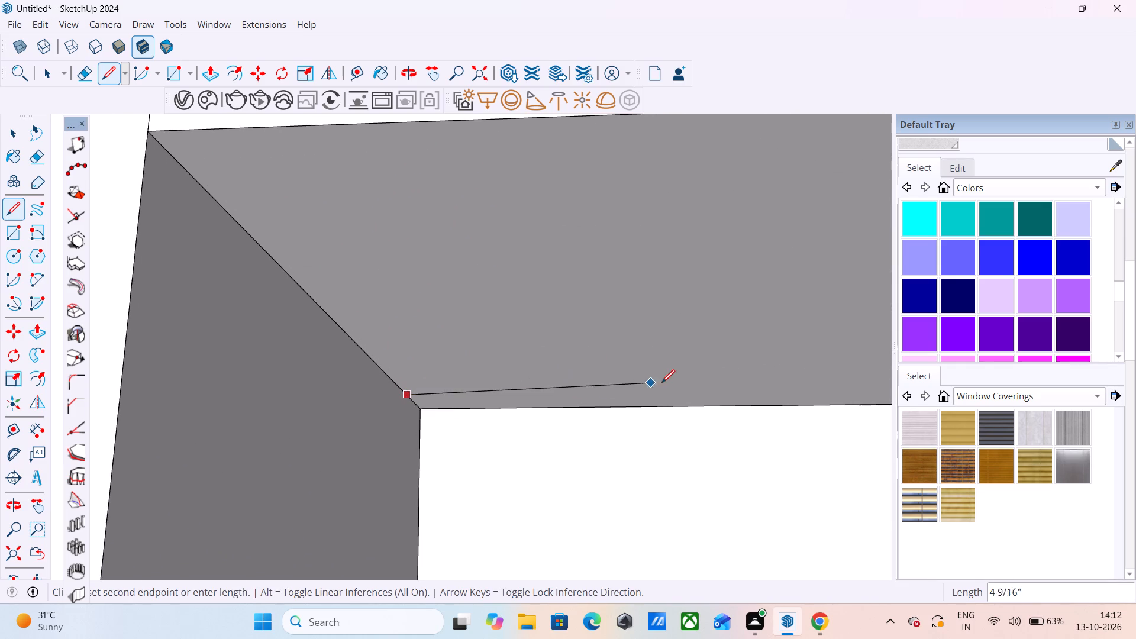
scroll(350, 293, down, 14)
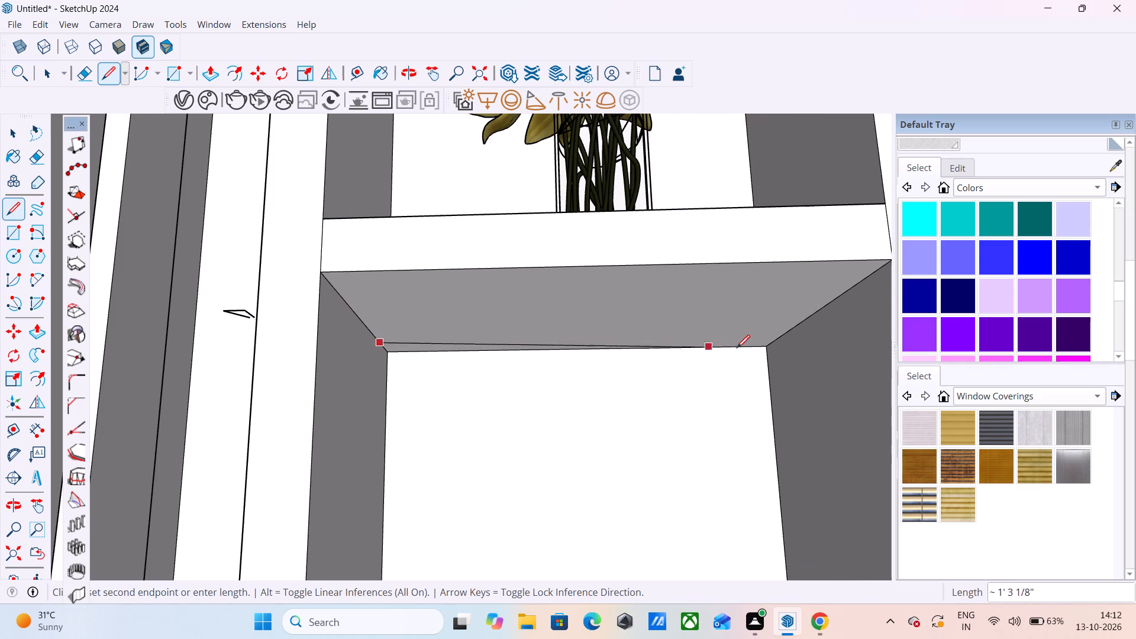
click(782, 339)
scroll(573, 405, down, 9)
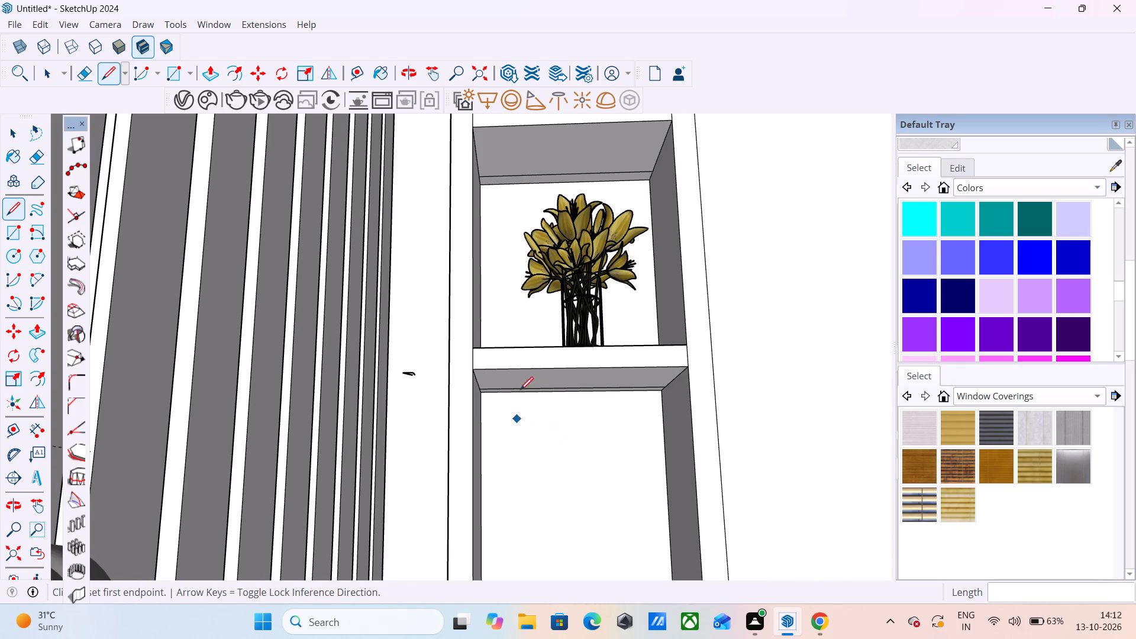
Push the narrow rear strip under the shelf below the flower vase upward by about 1/8".
key(p)
scroll(546, 401, up, 7)
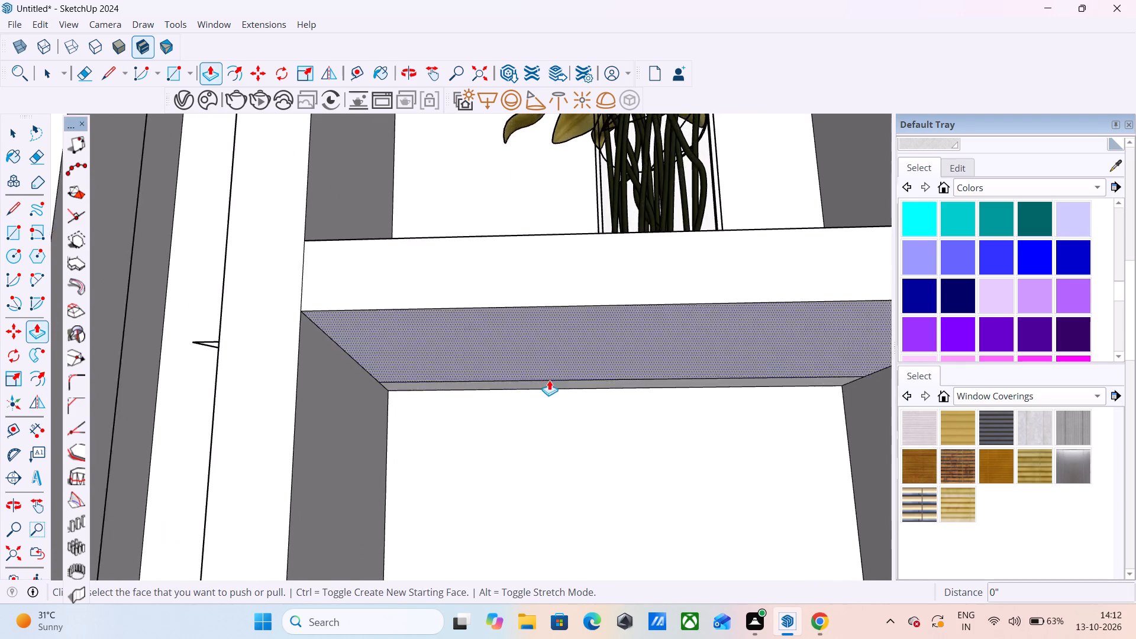
scroll(549, 380, up, 3)
middle_drag(530, 318, 530, 298)
scroll(530, 278, up, 1)
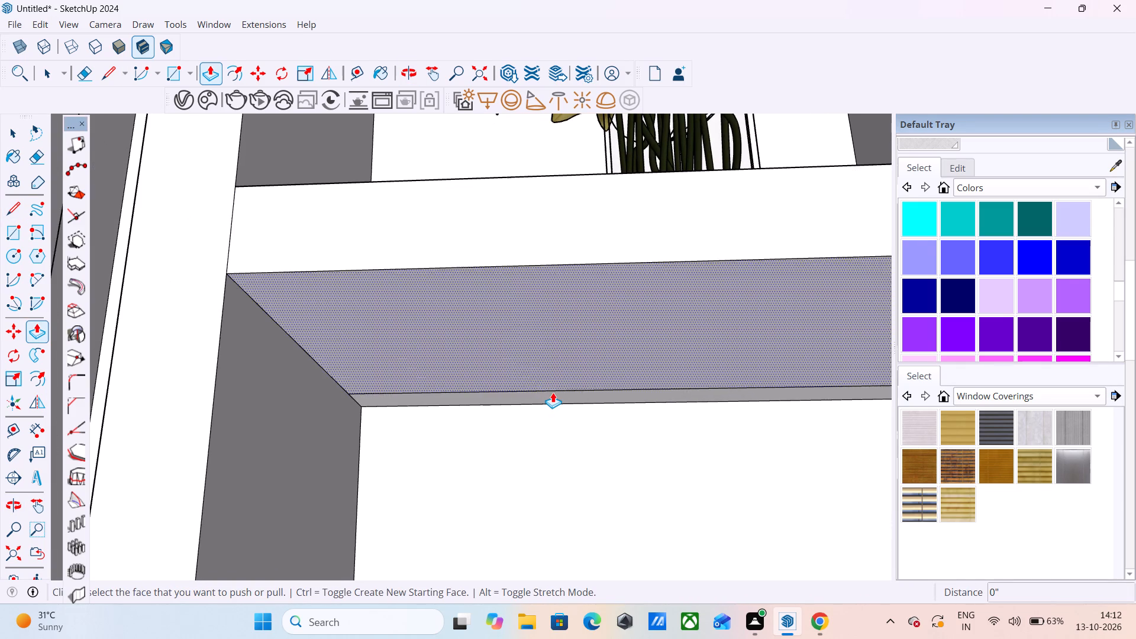
click(553, 392)
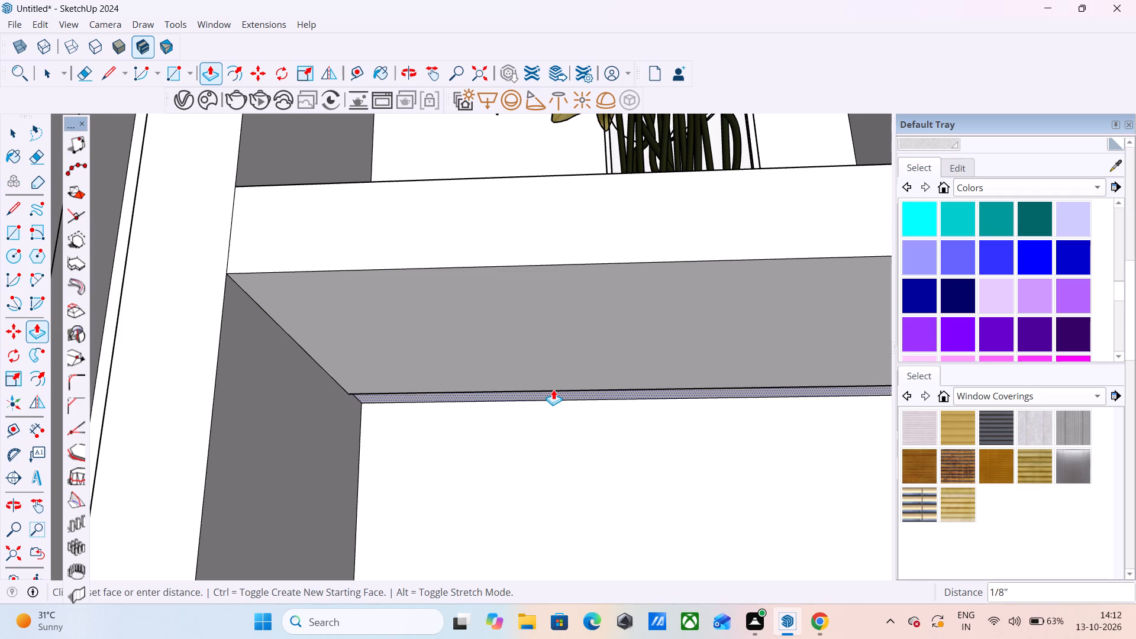
click(553, 389)
scroll(428, 488, down, 3)
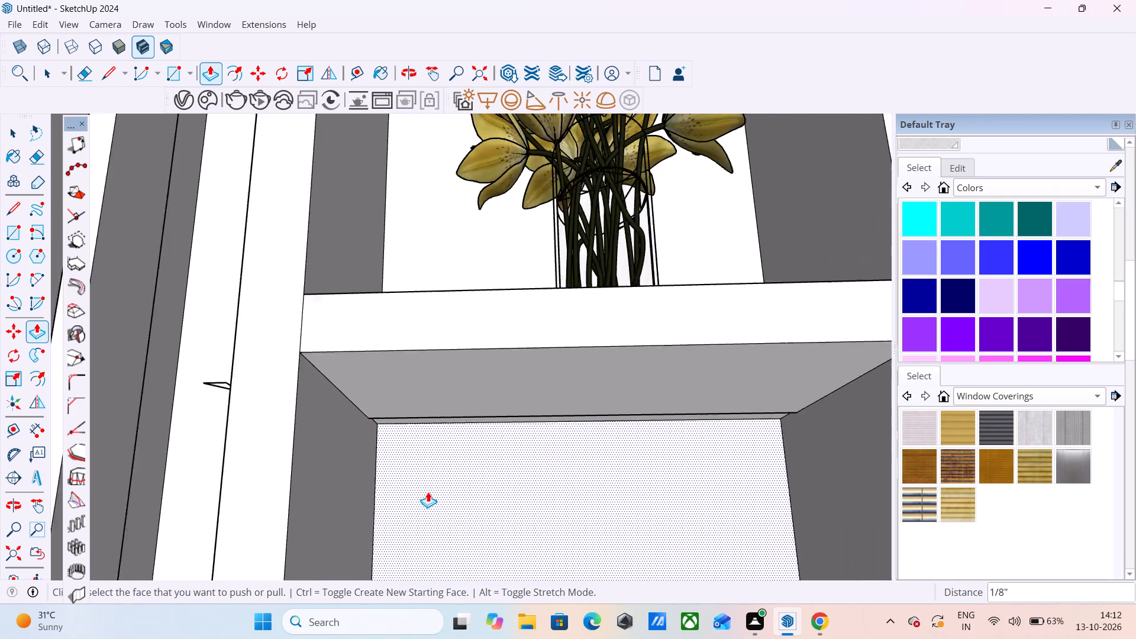
Push the narrow rear strip on the ceiling of the flower vase compartment upward by about 3/16".
scroll(428, 492, down, 10)
scroll(447, 264, up, 11)
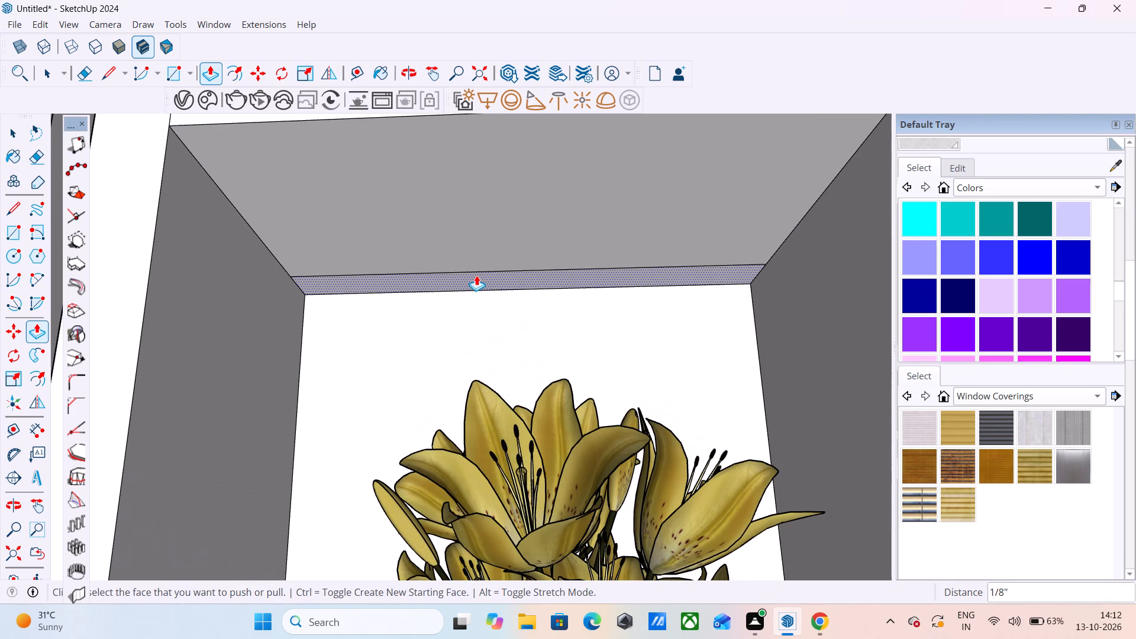
click(476, 275)
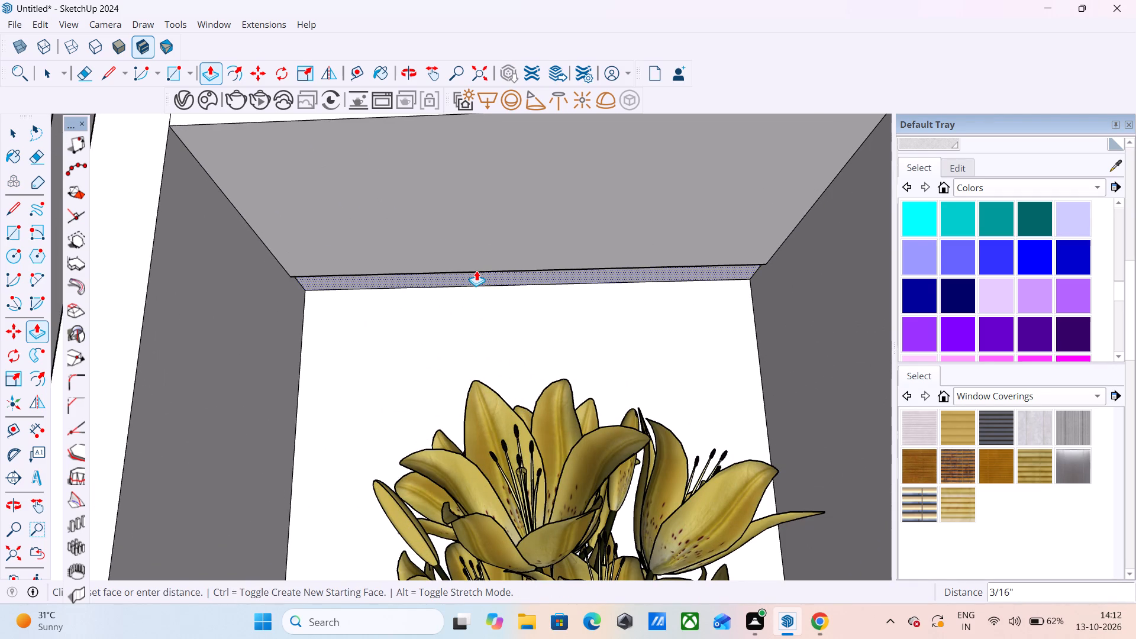
click(476, 270)
scroll(479, 360, down, 4)
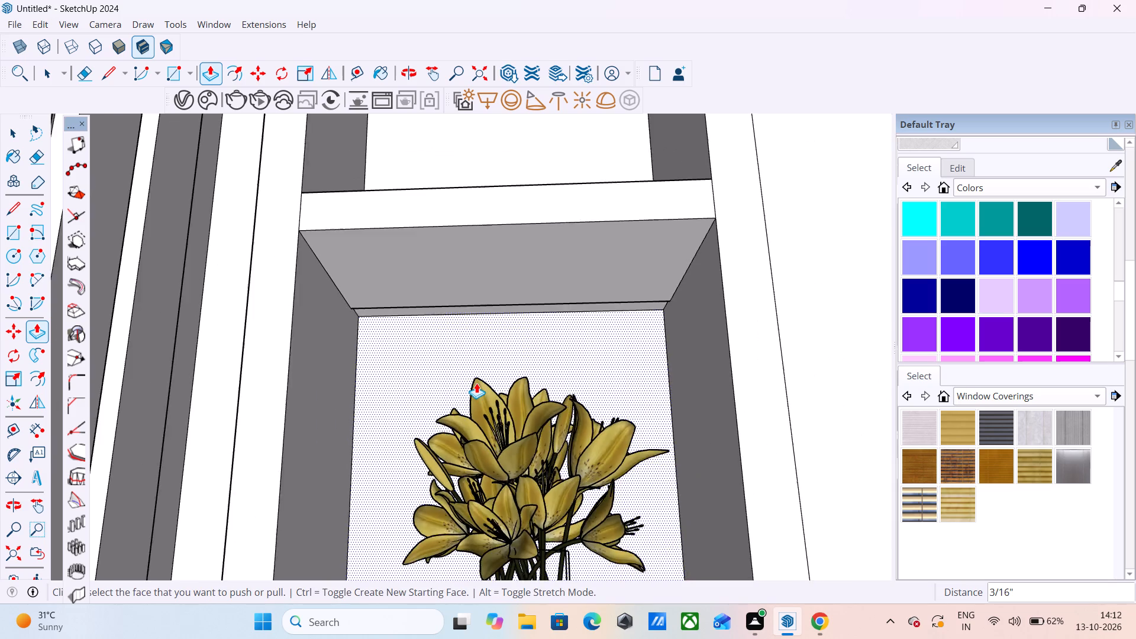
Push the narrow rear strip on the top compartment's ceiling upward by about 3/16".
scroll(476, 383, down, 11)
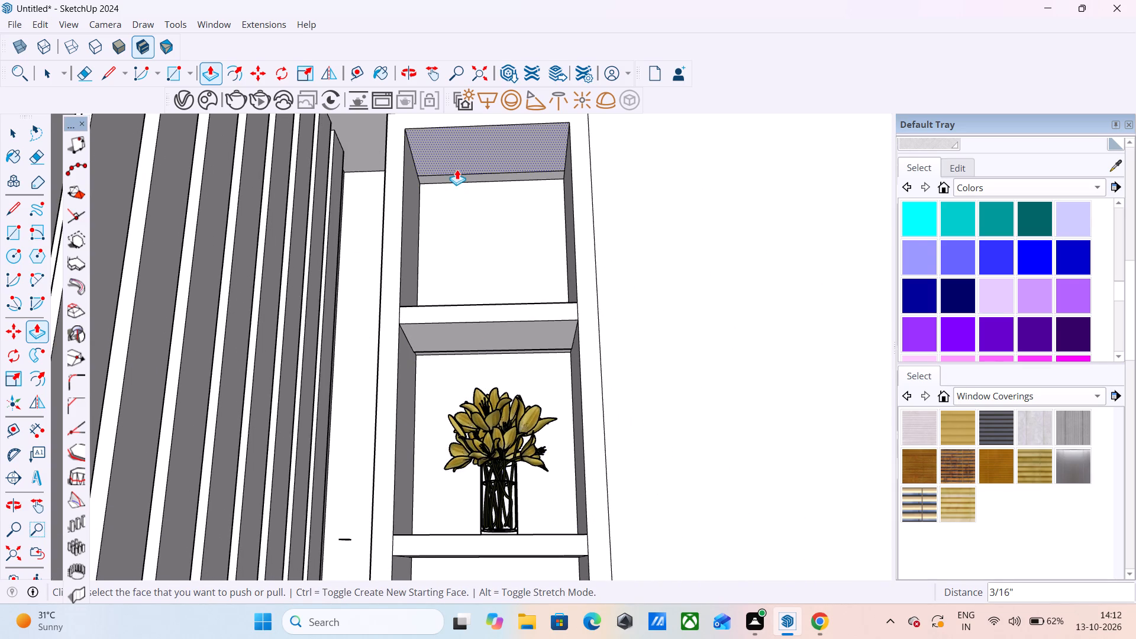
scroll(457, 169, up, 14)
click(457, 191)
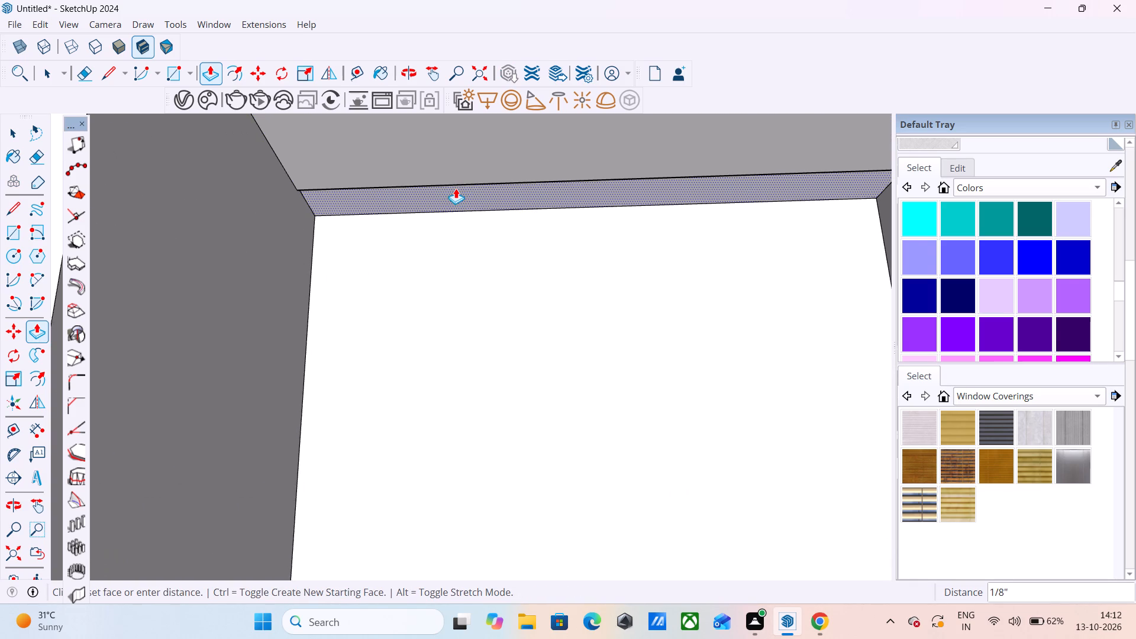
click(456, 186)
scroll(387, 247, down, 11)
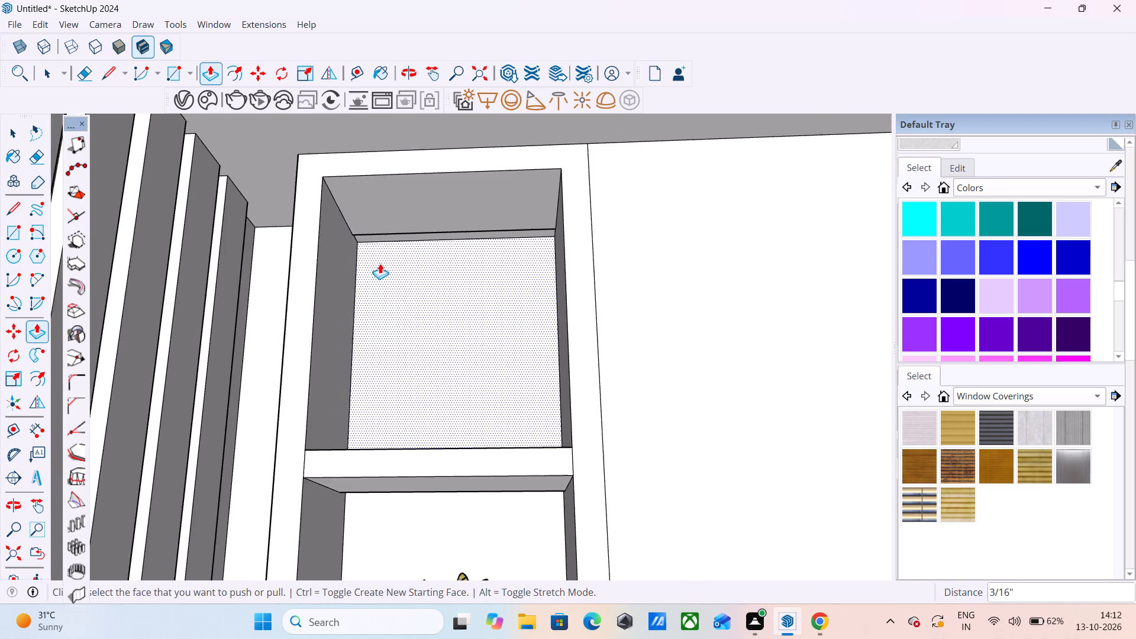
Group the three recessed ceiling strips of the wall shelf compartments, including their bounding edges, into a single group.
scroll(380, 263, down, 14)
scroll(345, 415, up, 6)
key(space)
scroll(404, 186, up, 2)
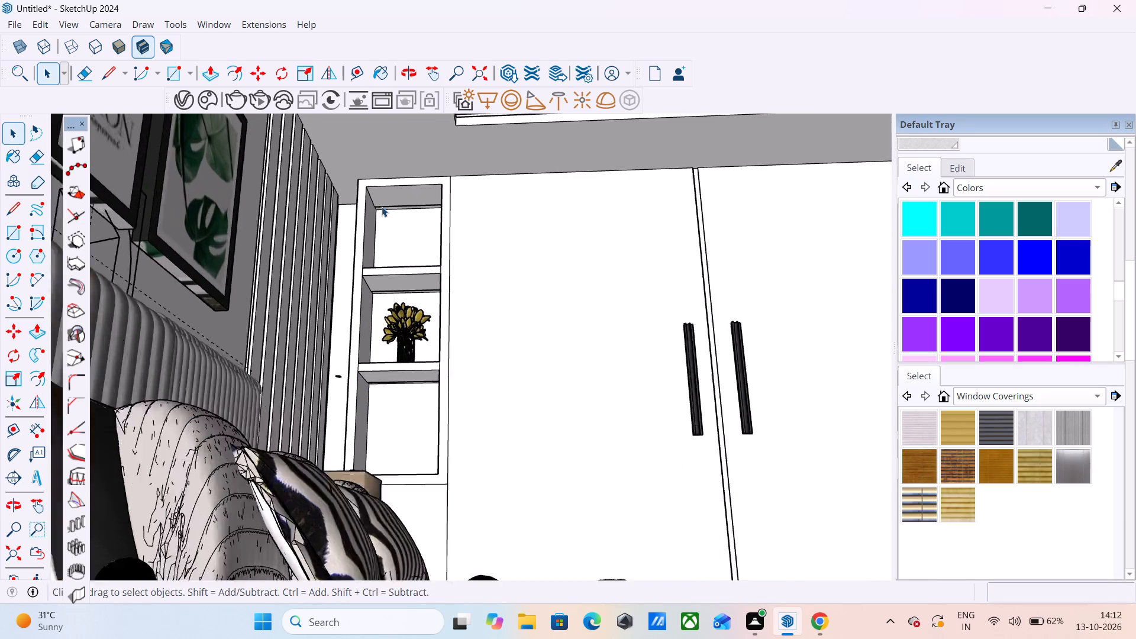
scroll(382, 206, up, 12)
double_click(407, 211)
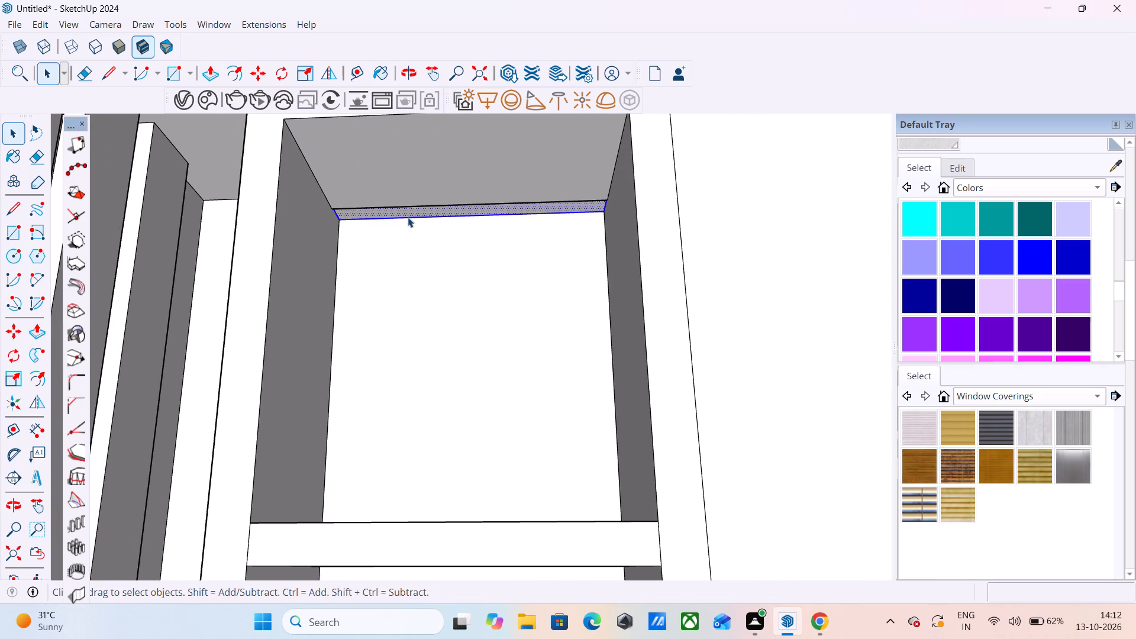
scroll(412, 196, down, 9)
scroll(408, 341, down, 5)
scroll(415, 372, up, 4)
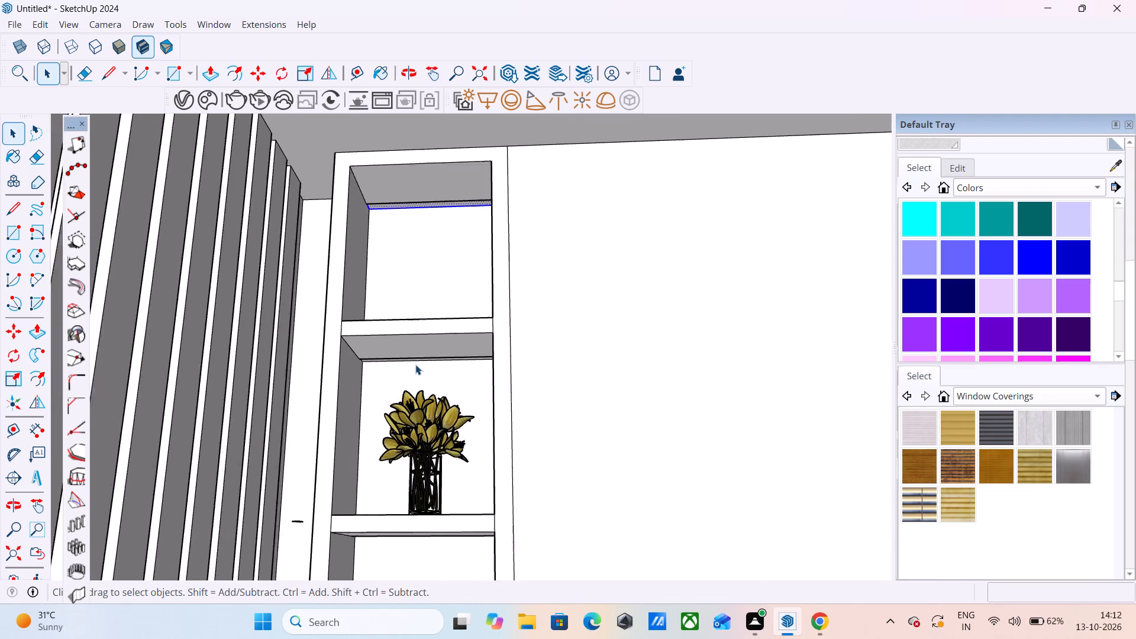
scroll(415, 364, up, 11)
scroll(419, 356, up, 10)
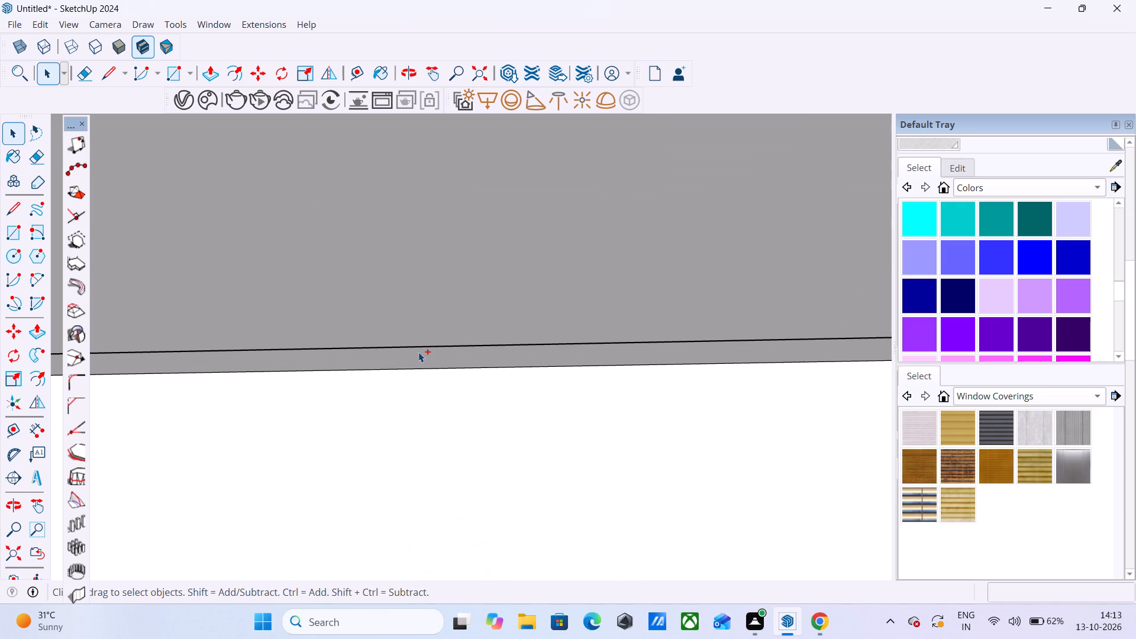
ctrl+double_click(418, 352)
scroll(441, 263, down, 20)
scroll(441, 263, down, 2)
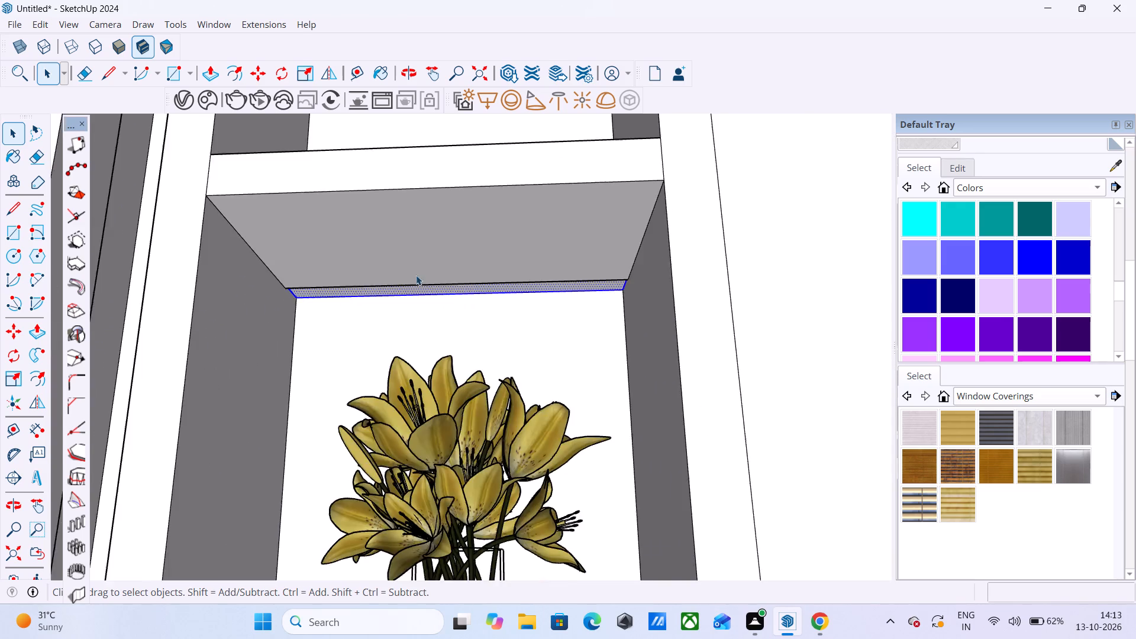
scroll(416, 275, down, 16)
scroll(423, 428, up, 14)
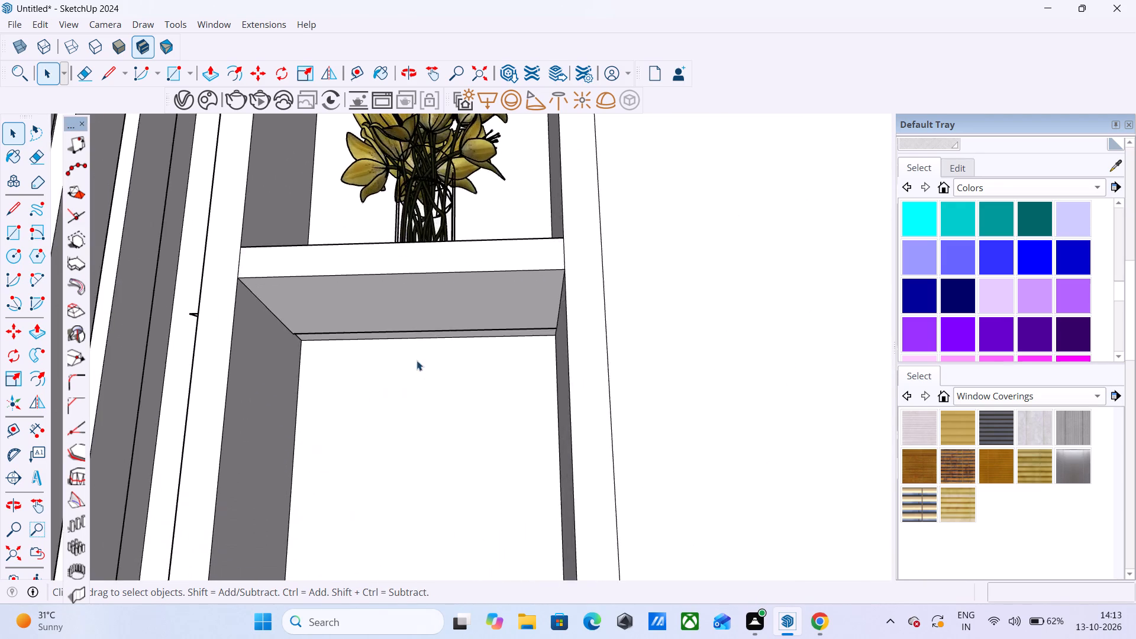
scroll(417, 360, up, 8)
ctrl+double_click(426, 300)
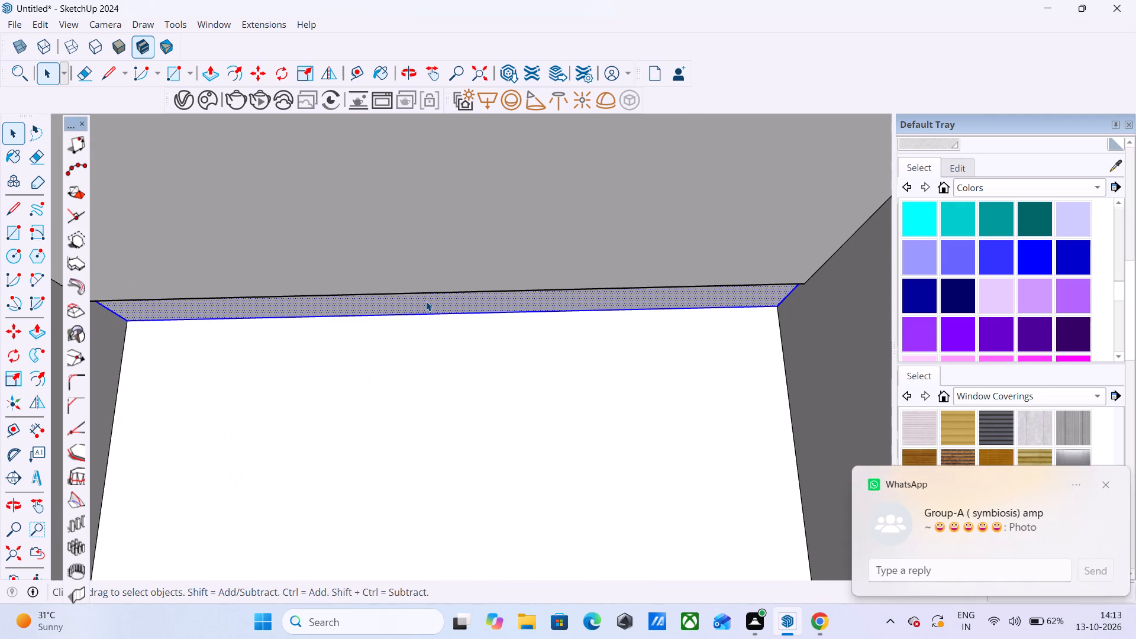
right_click(427, 300)
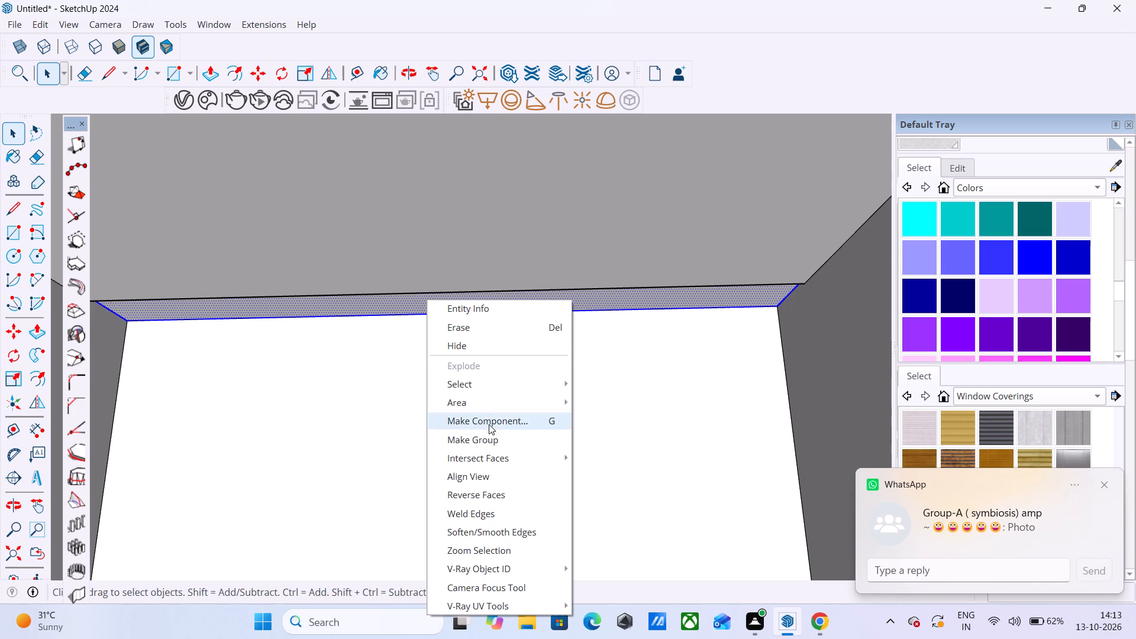
click(490, 434)
Convert the group of shelf strips into a V-Ray mesh light.
scroll(444, 391, down, 15)
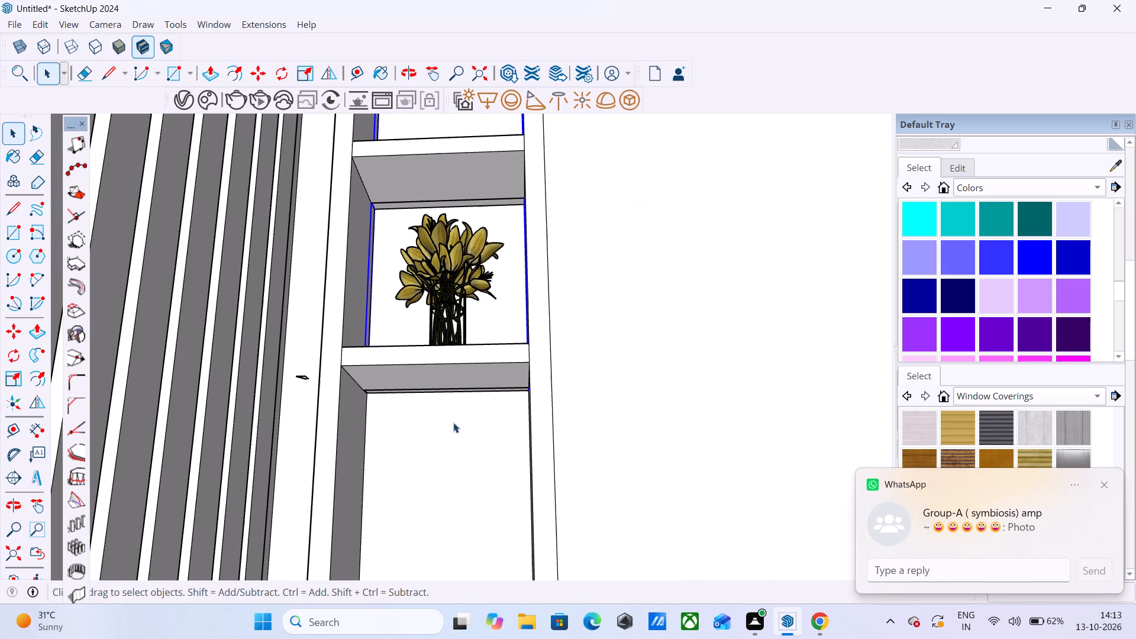
click(639, 101)
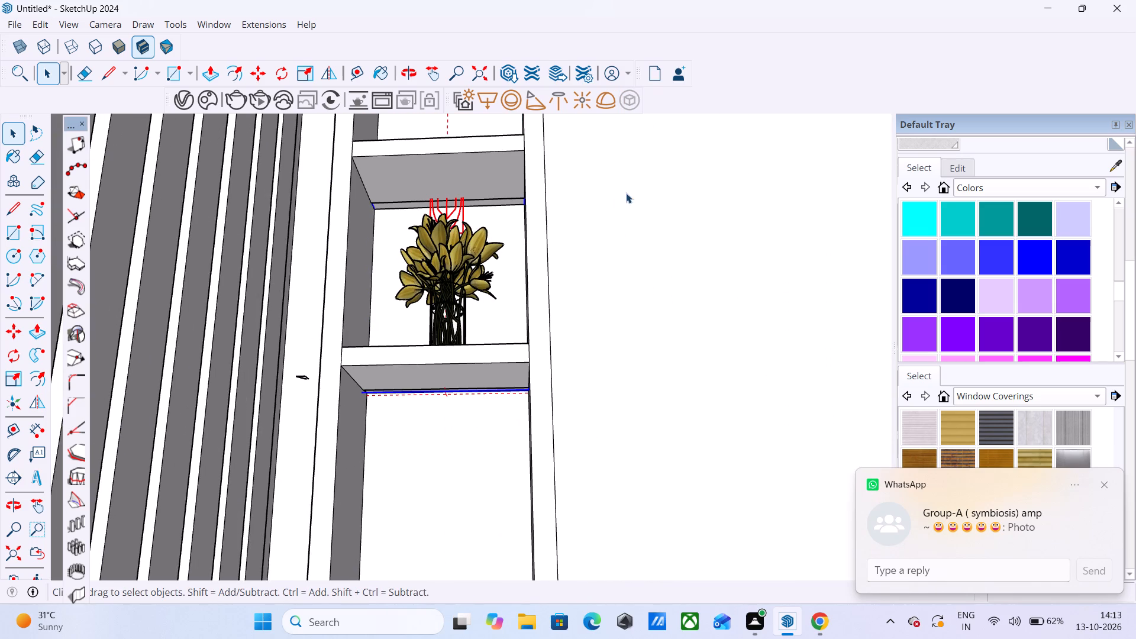
In the V-Ray Asset Editor, copy Mesh Light#1's pale pink colour to SunLight and from there to Mesh Light#2.
scroll(599, 269, down, 9)
scroll(556, 330, down, 17)
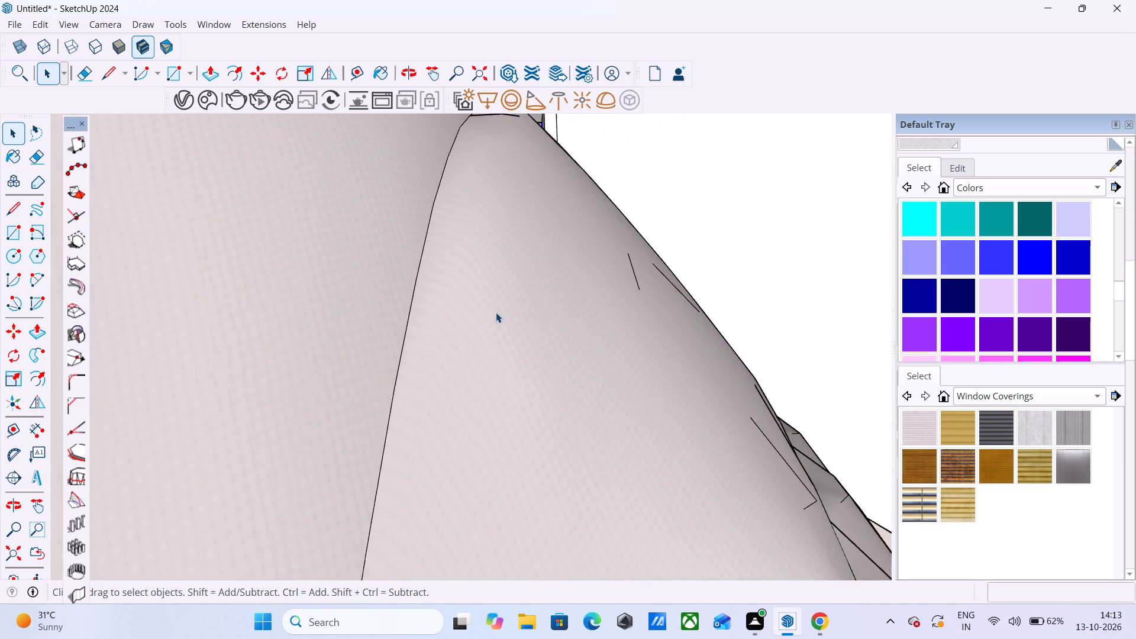
scroll(496, 312, down, 20)
scroll(496, 312, down, 17)
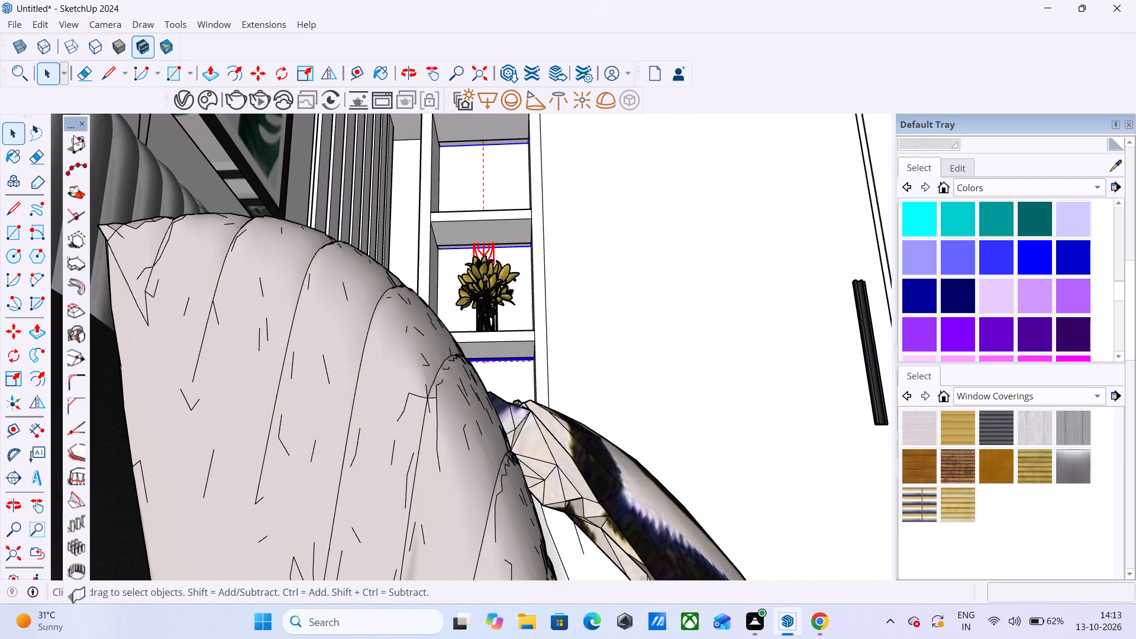
click(179, 102)
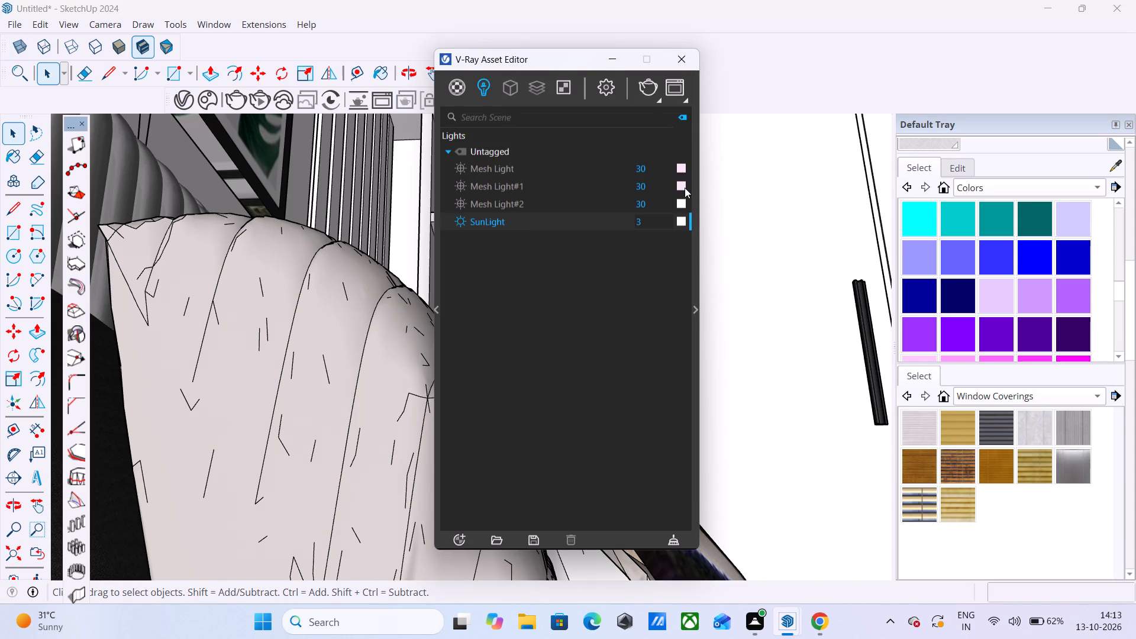
drag(682, 186, 688, 222)
drag(688, 222, 680, 220)
drag(677, 221, 680, 201)
drag(680, 201, 678, 202)
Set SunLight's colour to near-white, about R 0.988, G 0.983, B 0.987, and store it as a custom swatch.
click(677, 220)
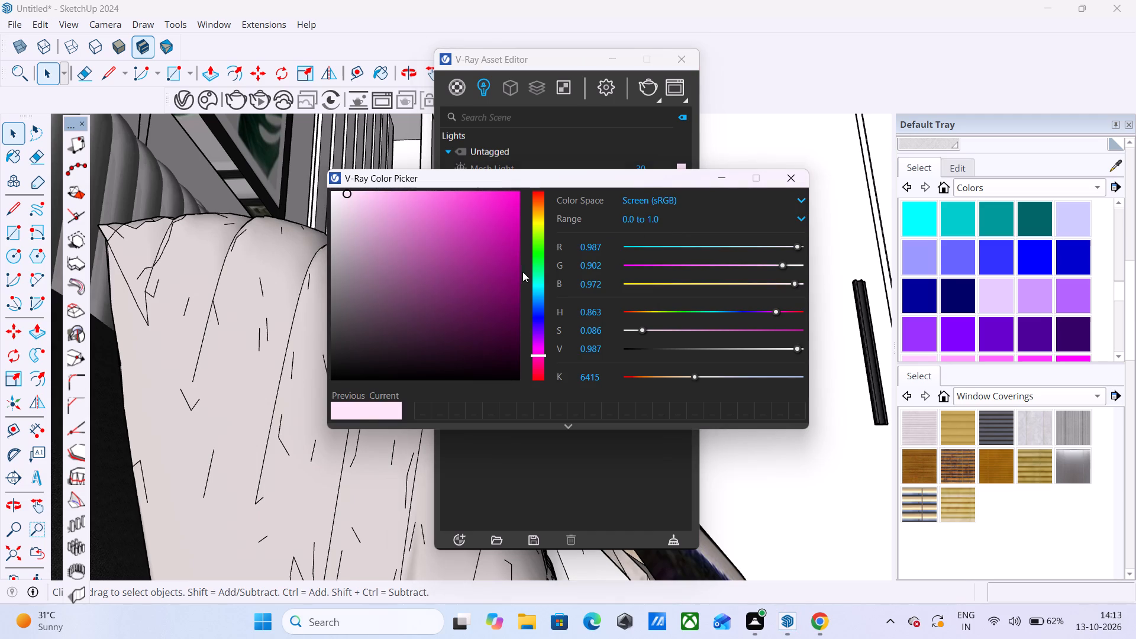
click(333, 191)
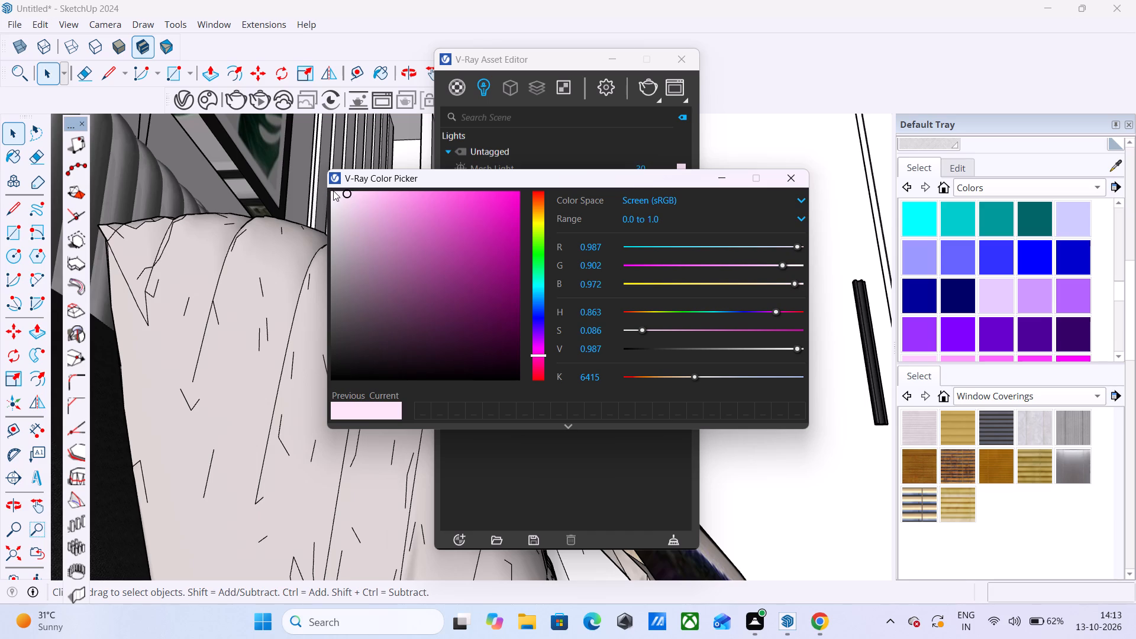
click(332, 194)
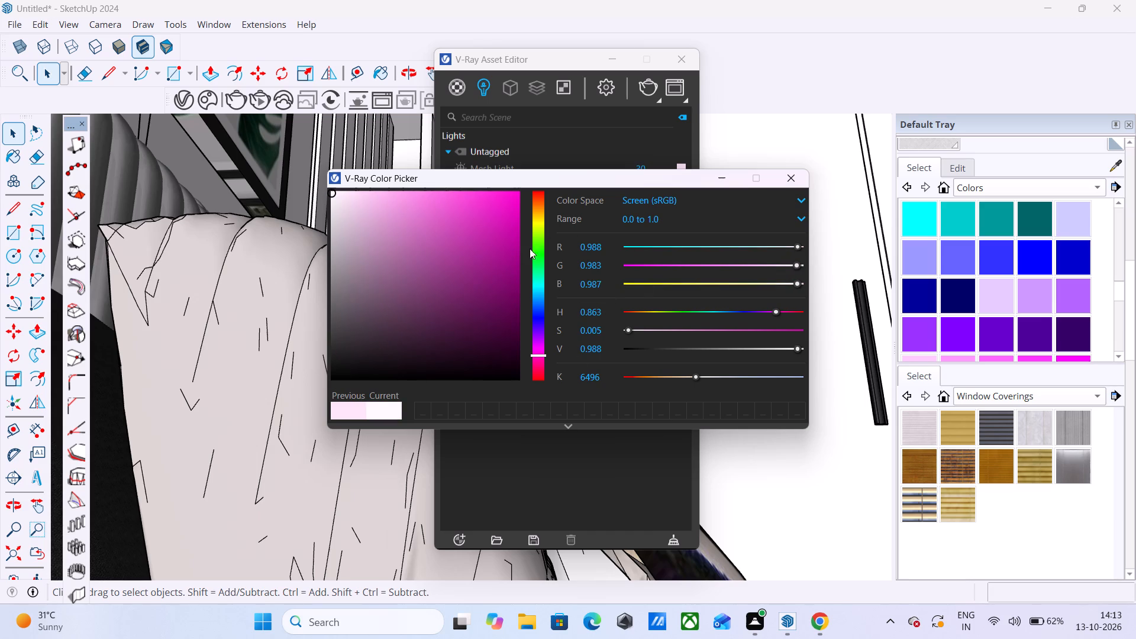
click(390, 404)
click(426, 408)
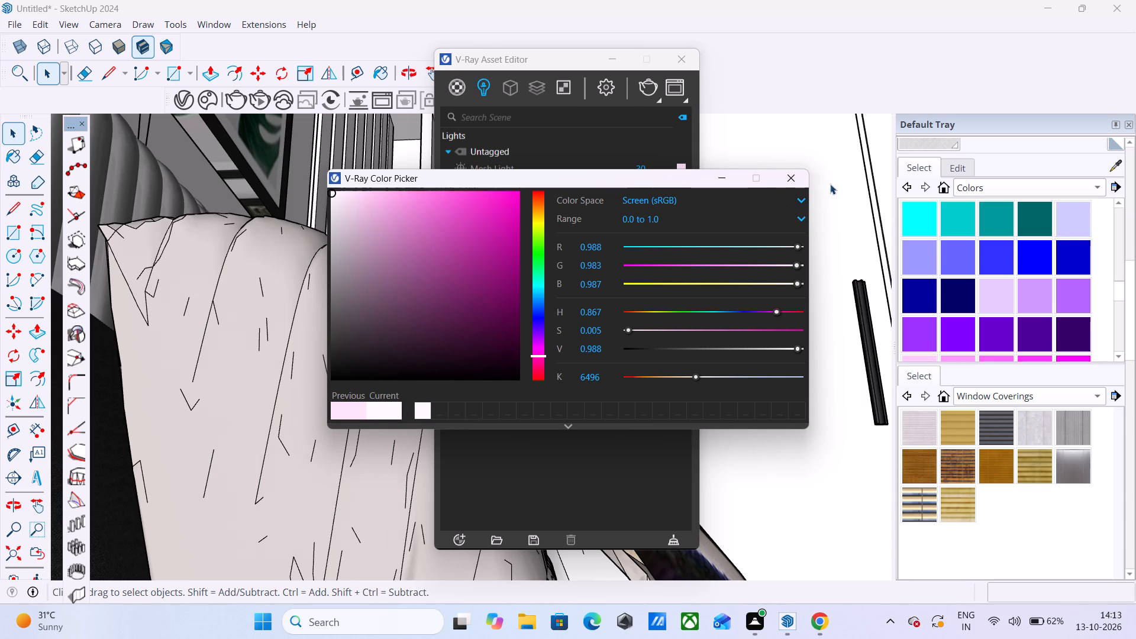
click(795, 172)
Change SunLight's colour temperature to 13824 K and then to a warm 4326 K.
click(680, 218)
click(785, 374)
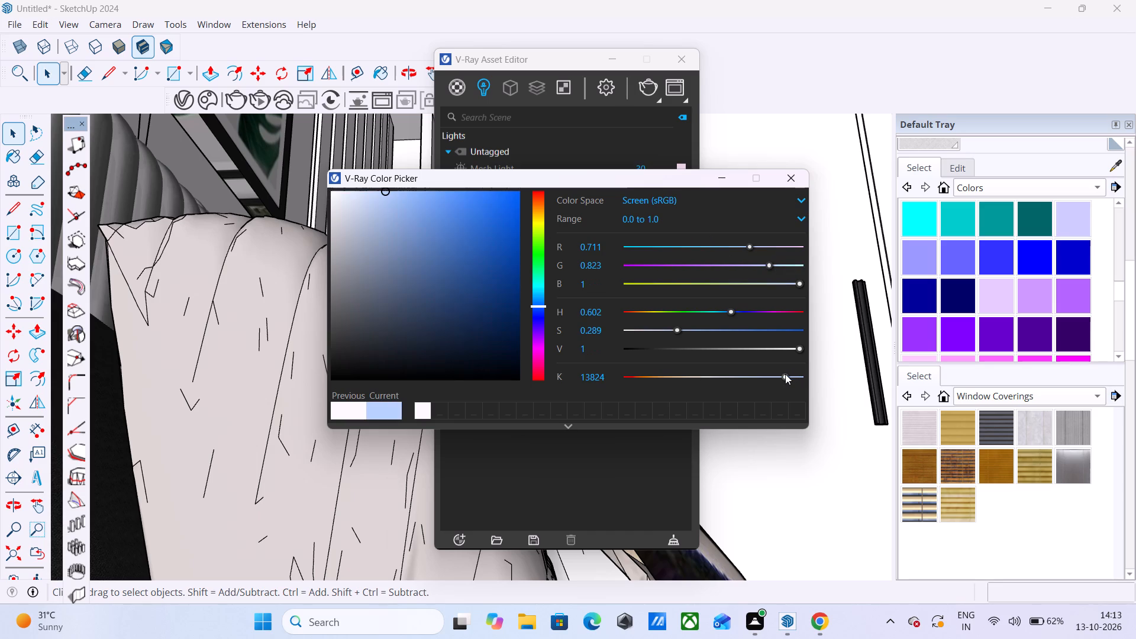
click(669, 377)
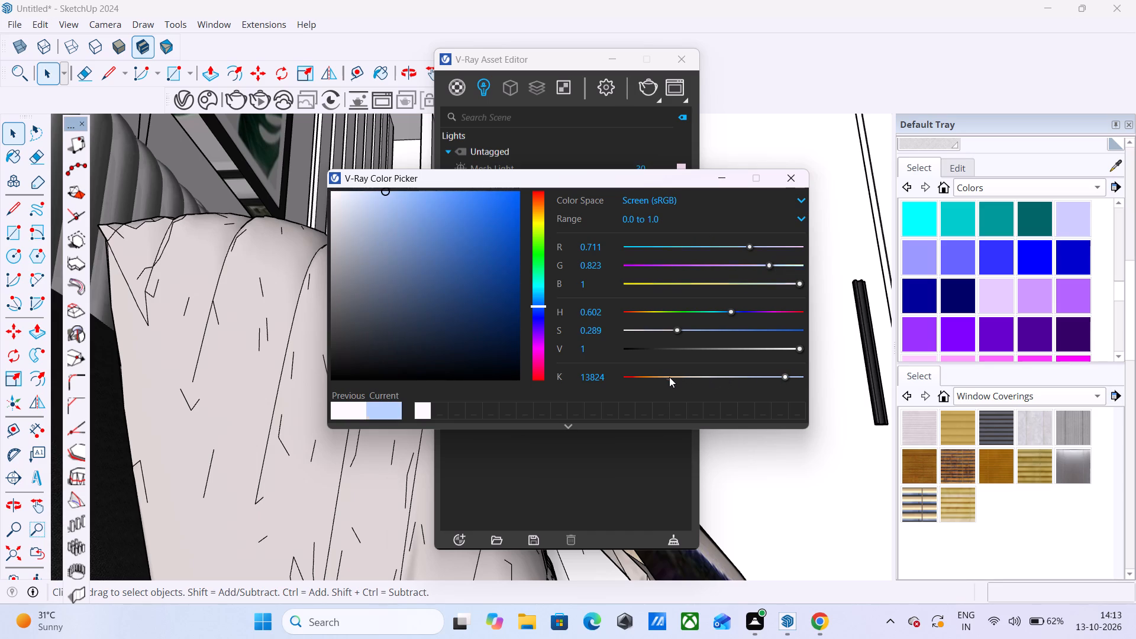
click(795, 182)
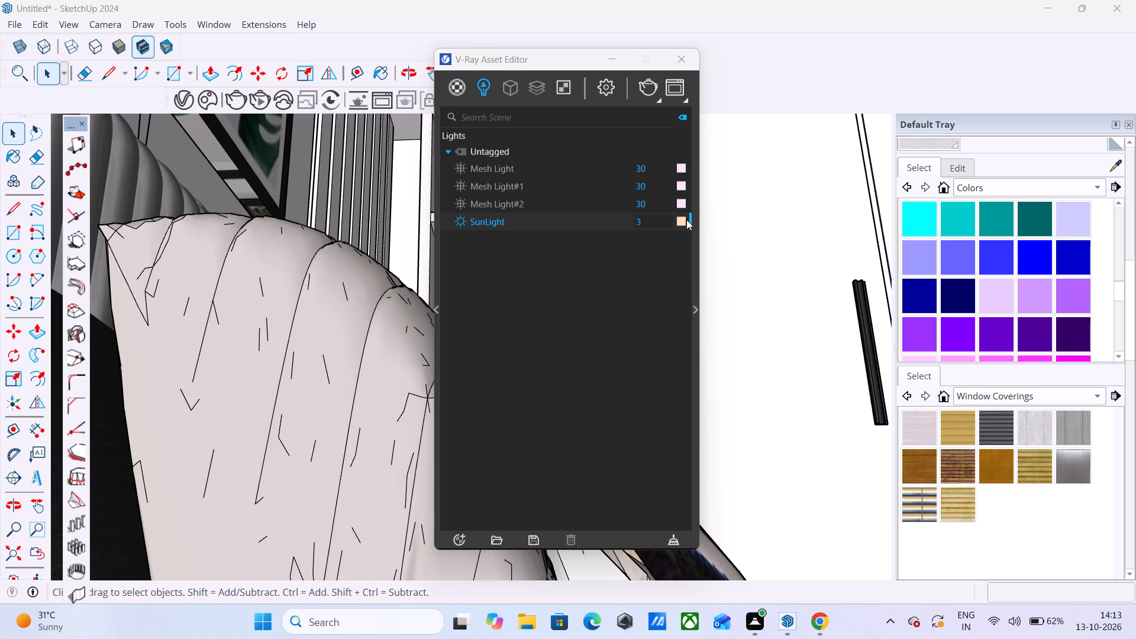
Set SunLight's colour to a near-white of about R 0.991, G 0.986, B 0.979 and close the V-Ray Asset Editor.
click(686, 220)
click(684, 220)
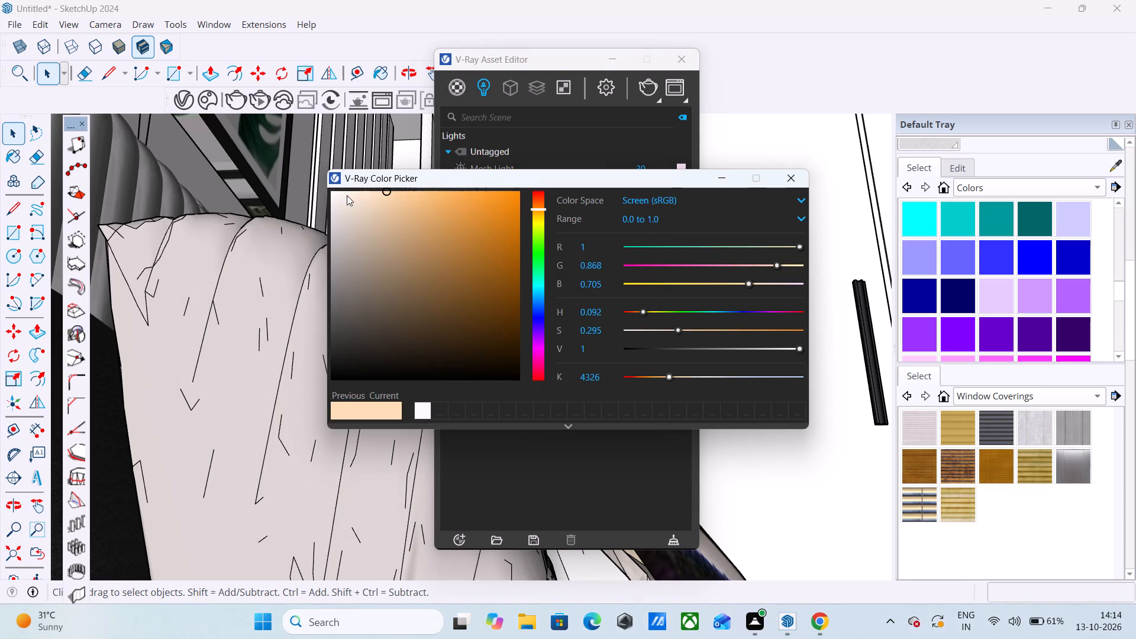
click(333, 193)
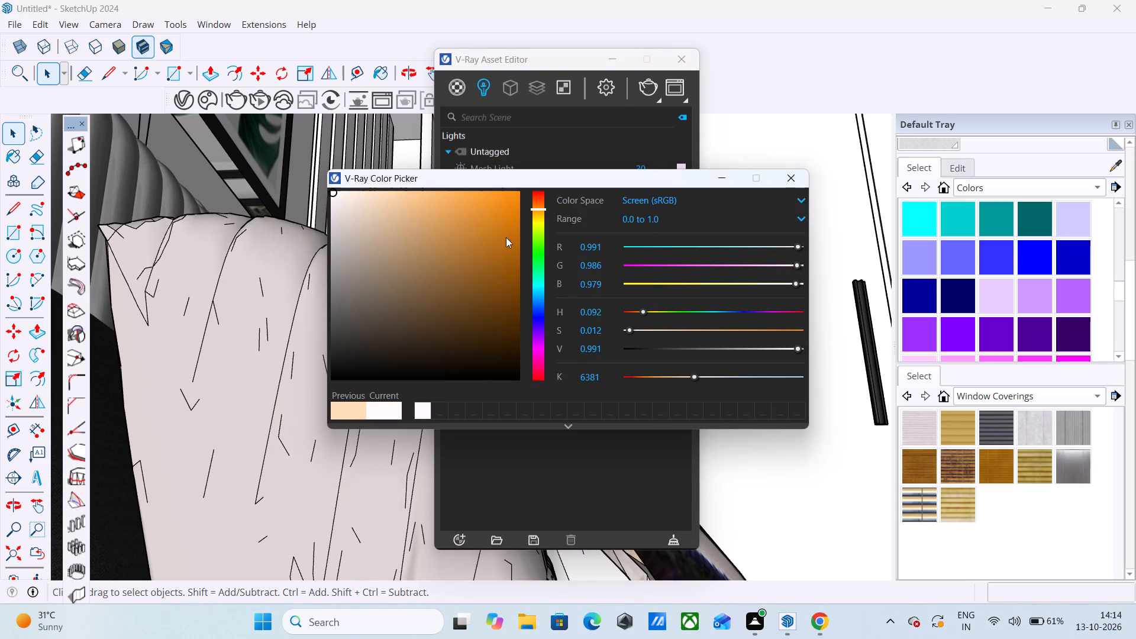
click(790, 179)
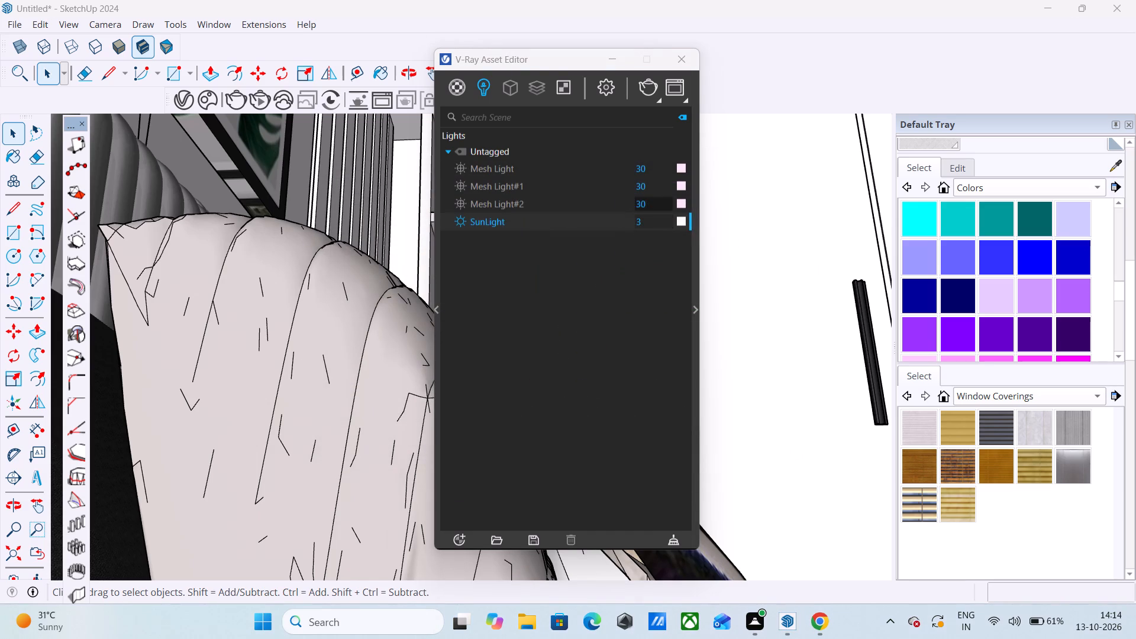
click(683, 62)
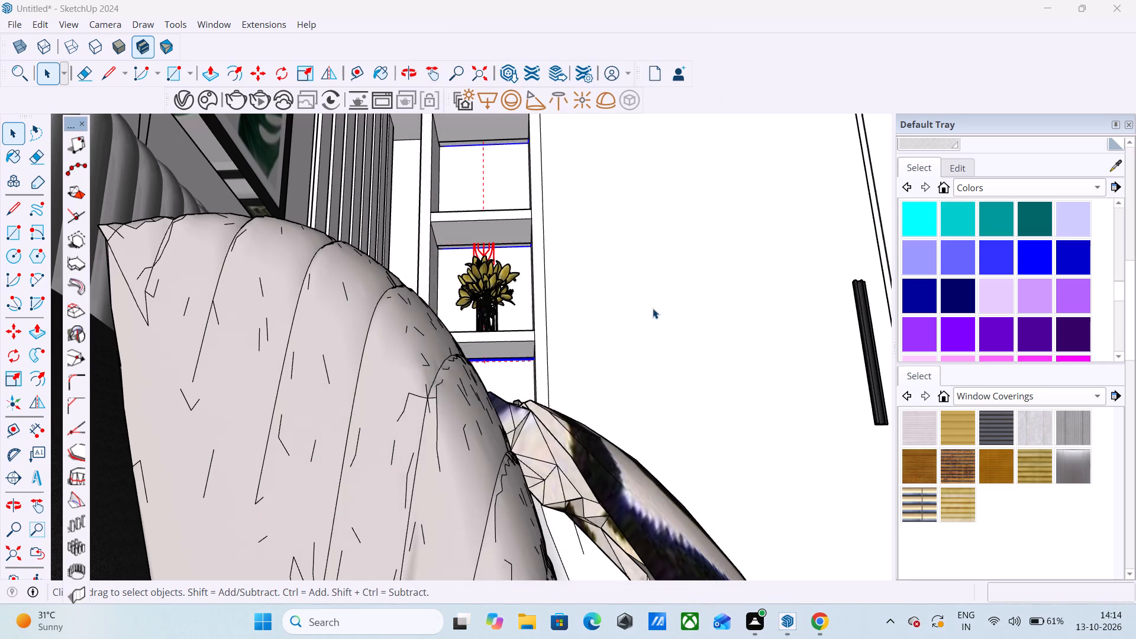
Examine the whole bedroom from outside, ending on a view through its open front.
scroll(641, 316, down, 20)
scroll(641, 316, down, 10)
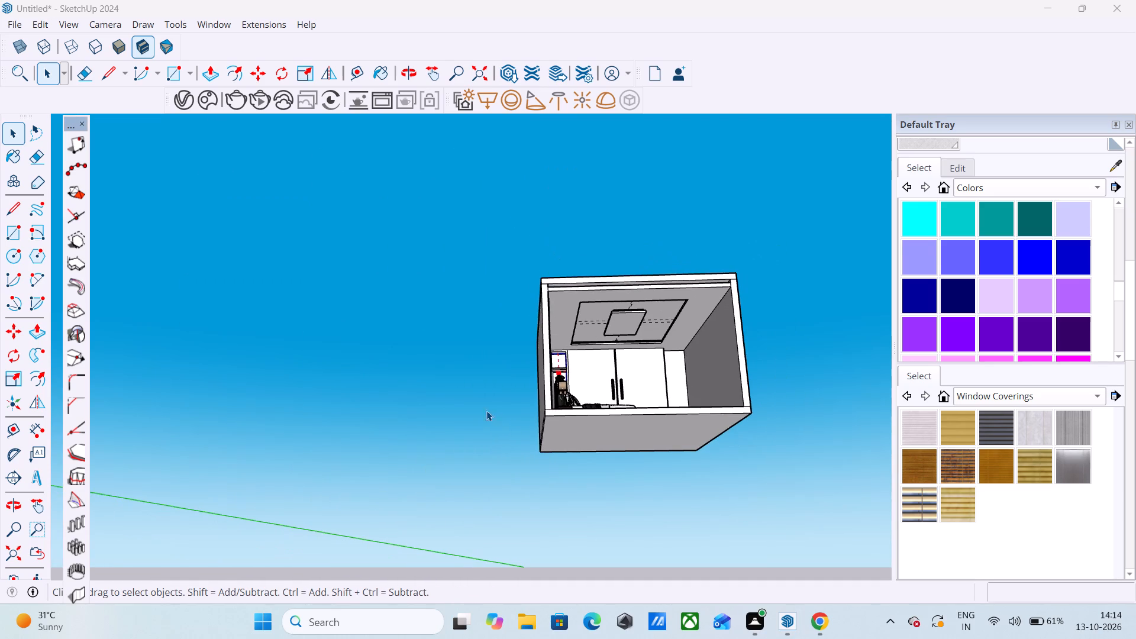
middle_drag(297, 299, 234, 460)
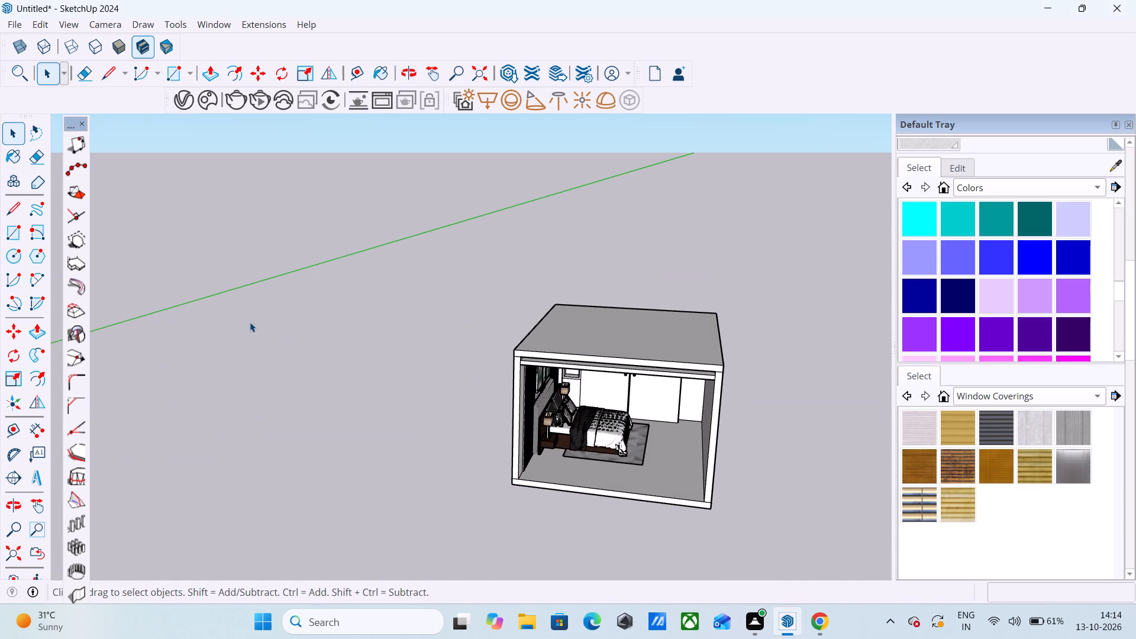
middle_drag(328, 311, 348, 295)
middle_drag(350, 292, 376, 256)
scroll(351, 291, up, 1)
middle_drag(348, 231, 337, 222)
middle_click(337, 222)
scroll(259, 262, down, 5)
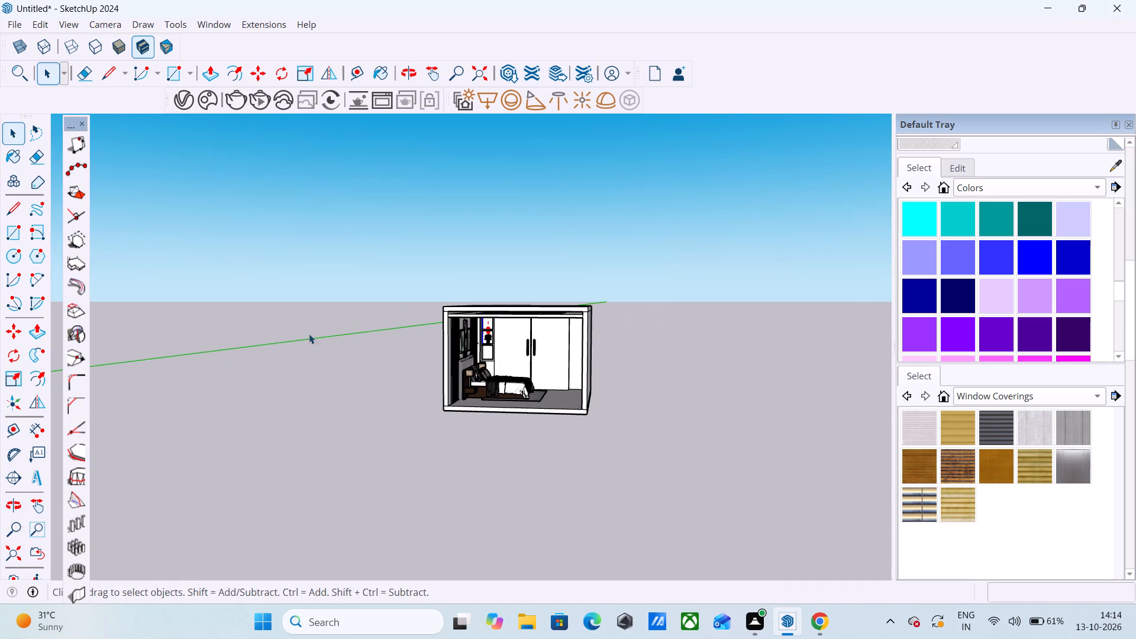
scroll(609, 380, up, 4)
middle_drag(525, 451, 625, 453)
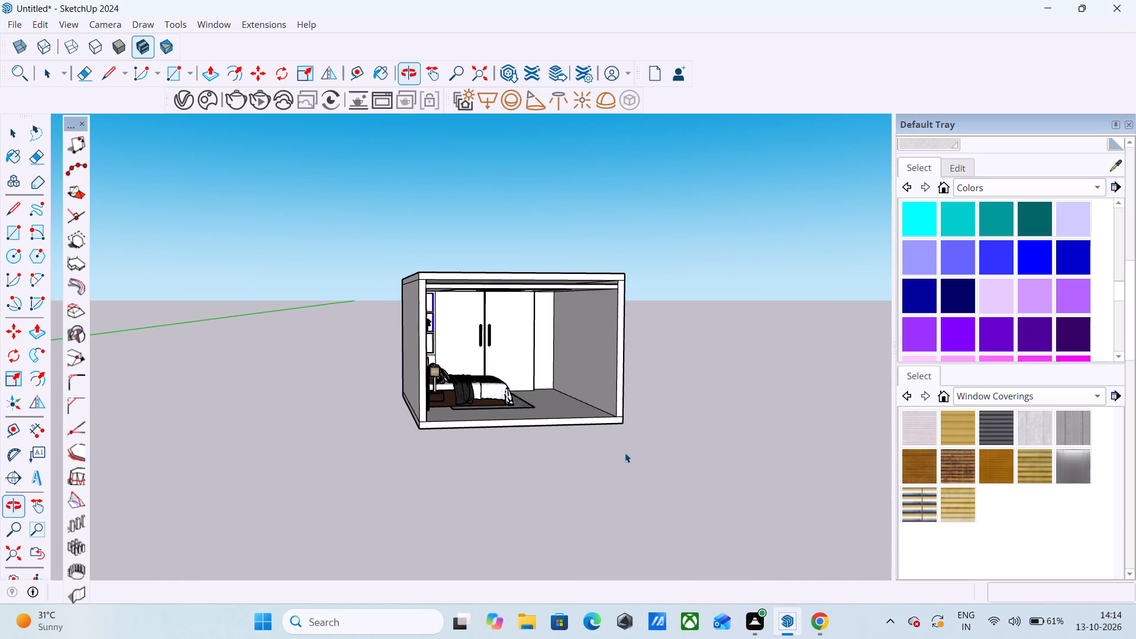
middle_drag(625, 453, 561, 453)
scroll(469, 345, up, 3)
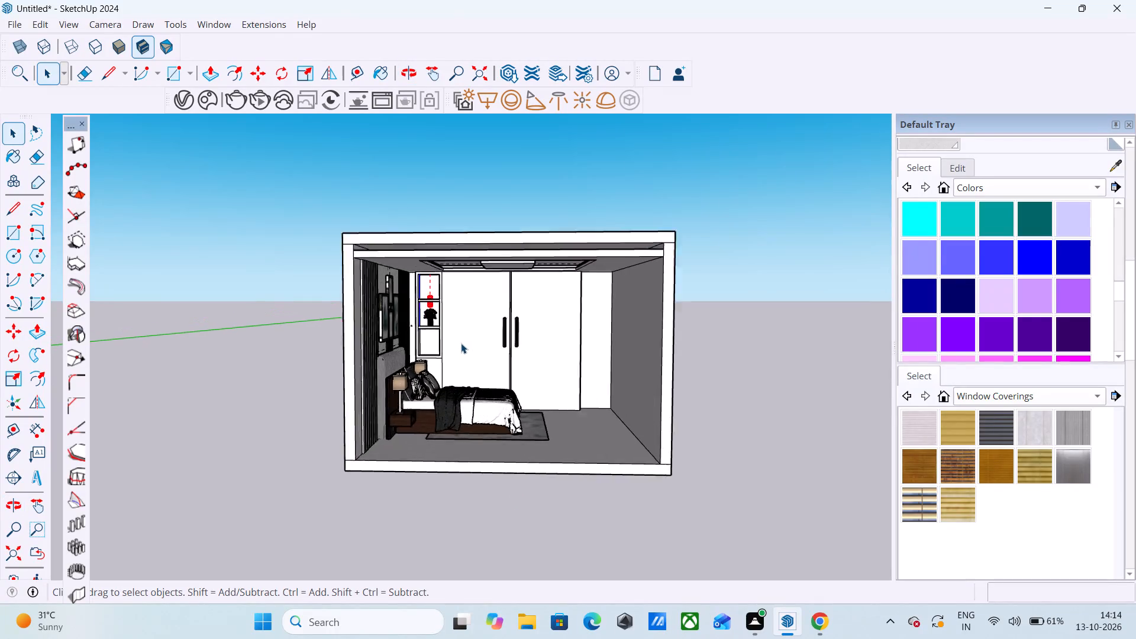
scroll(461, 343, up, 2)
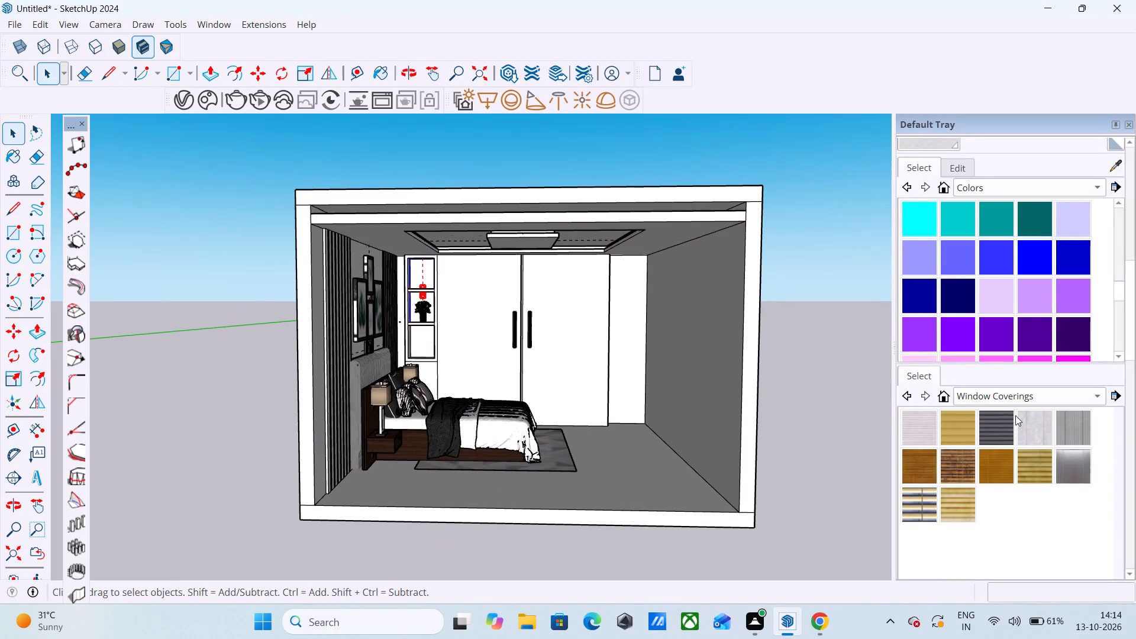
Examine the Synthetic Surfaces, Stone, Roofing, Patterns, Metal, and Landscaping, Fencing and Vegetation material collections for a suitable bedroom finish.
click(1098, 393)
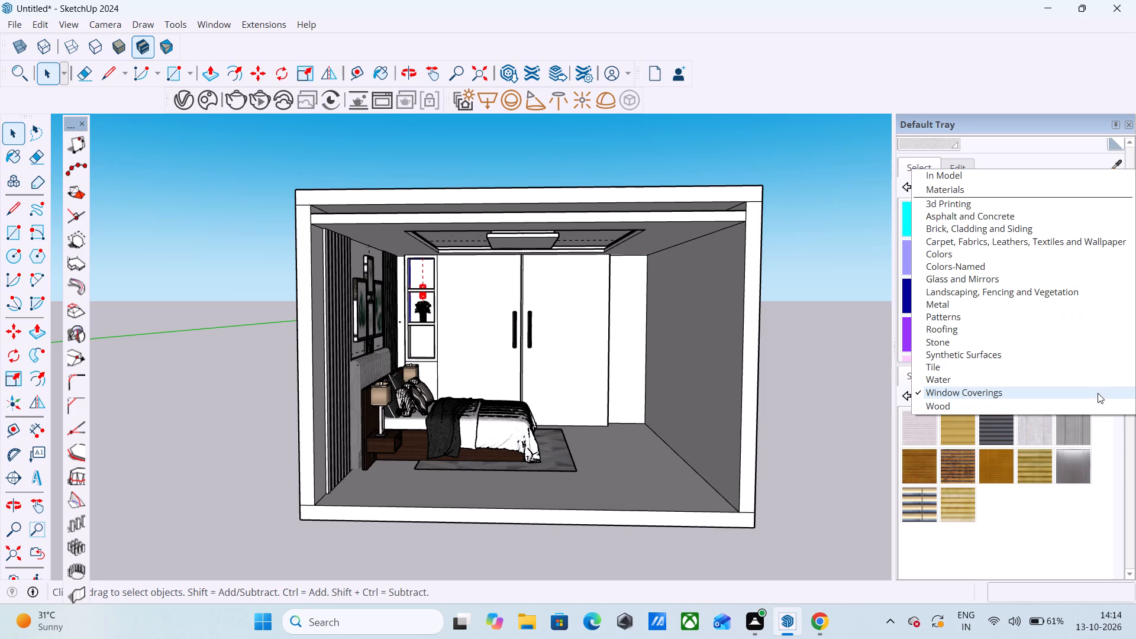
click(1054, 356)
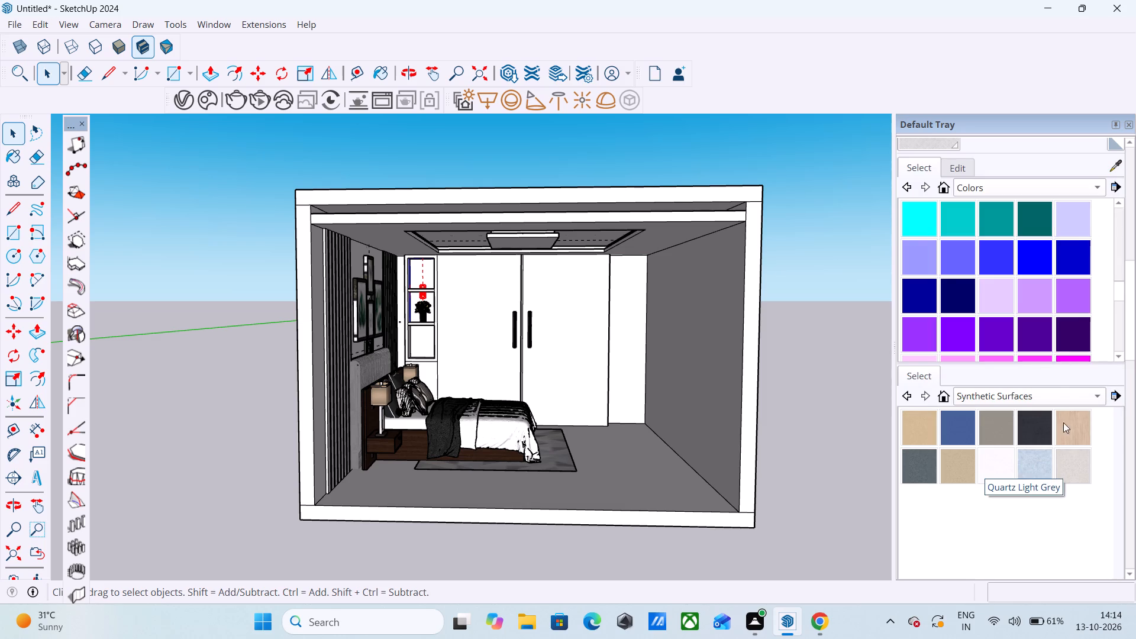
click(1099, 396)
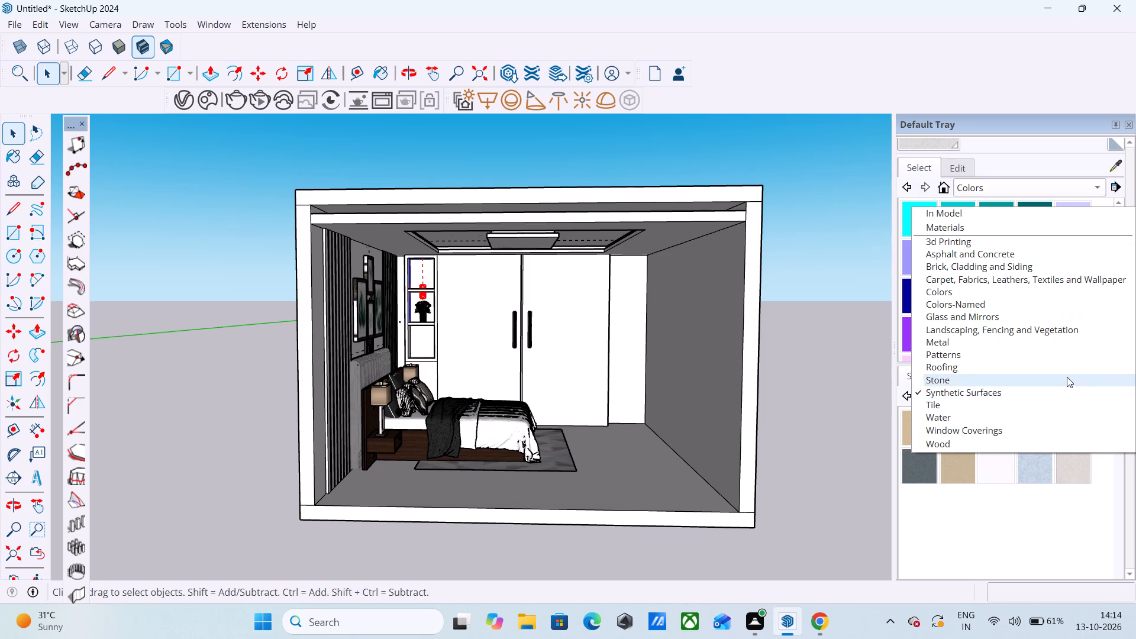
click(1067, 377)
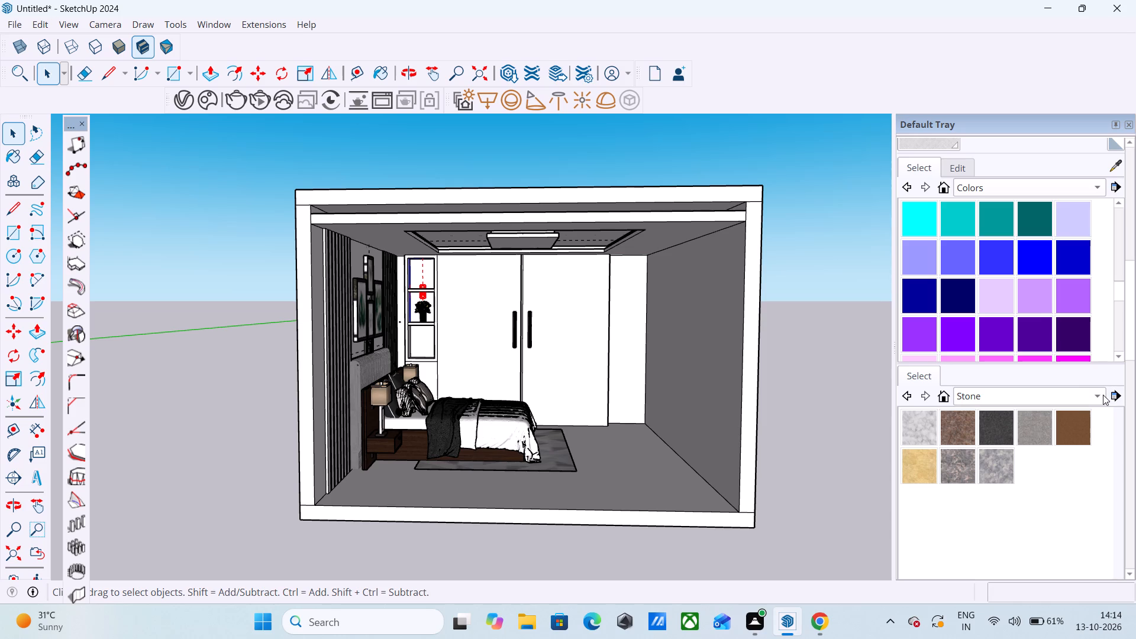
click(1106, 394)
click(1099, 393)
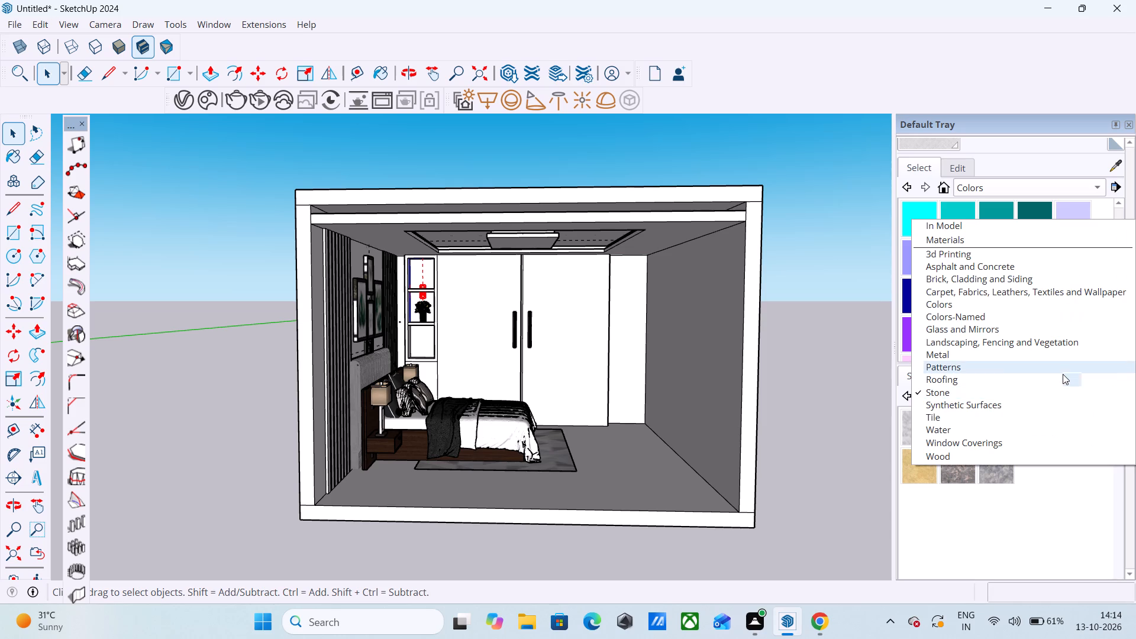
click(1063, 377)
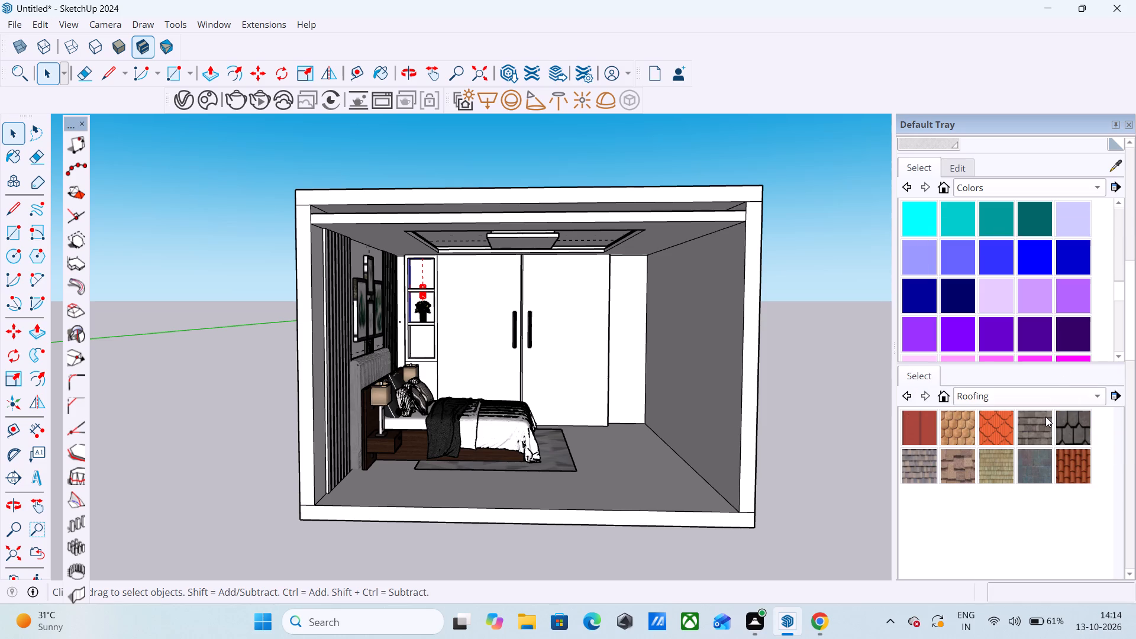
click(1089, 396)
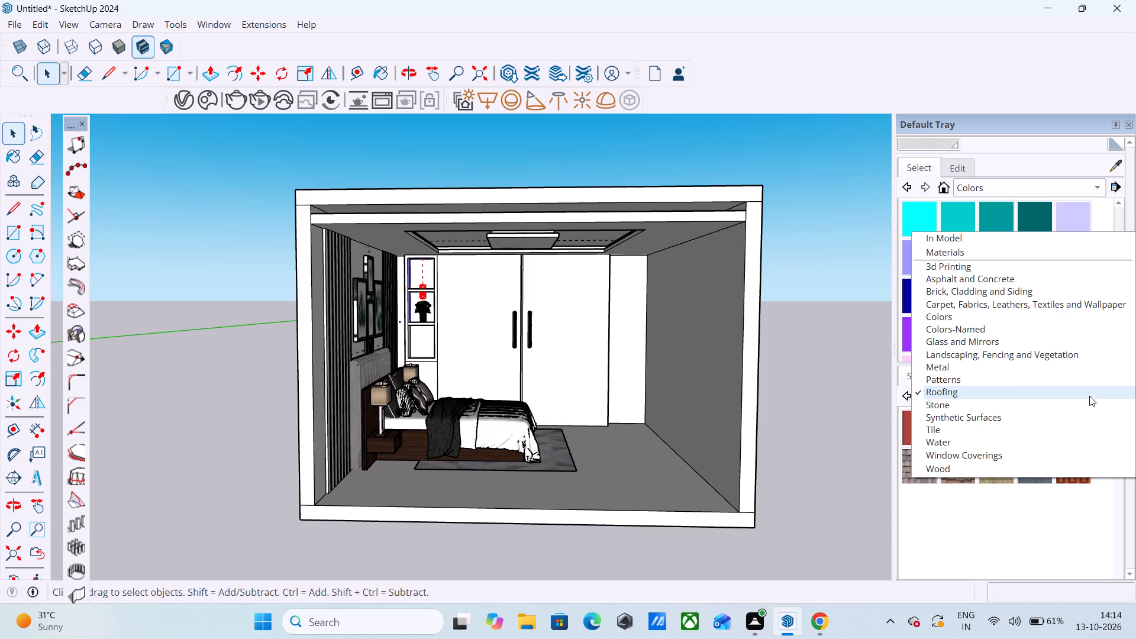
click(1083, 383)
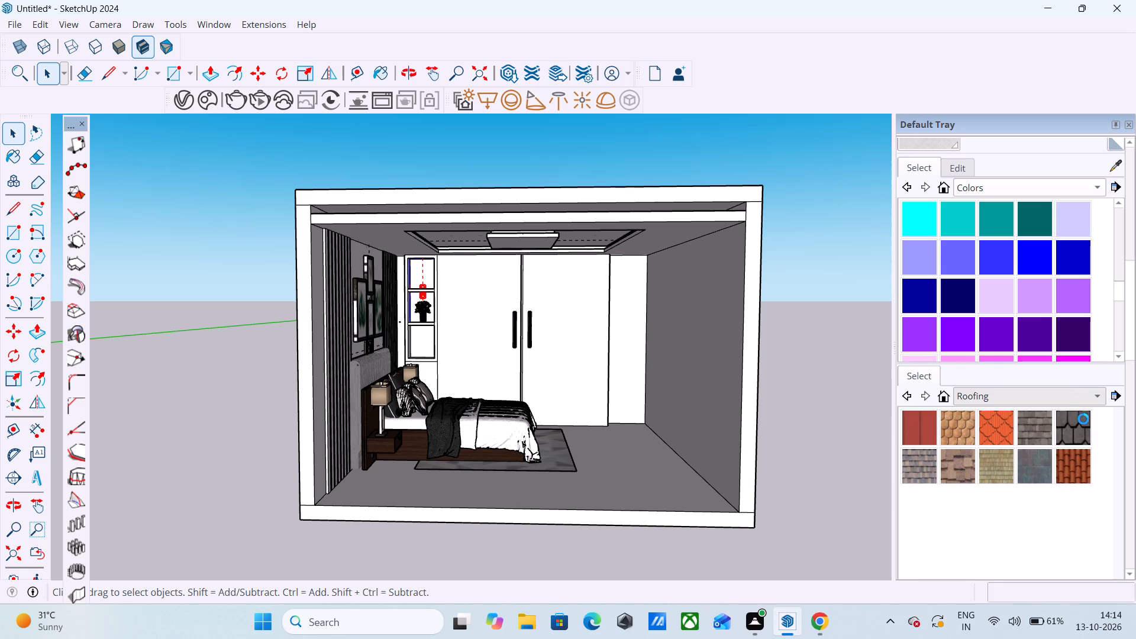
click(1096, 399)
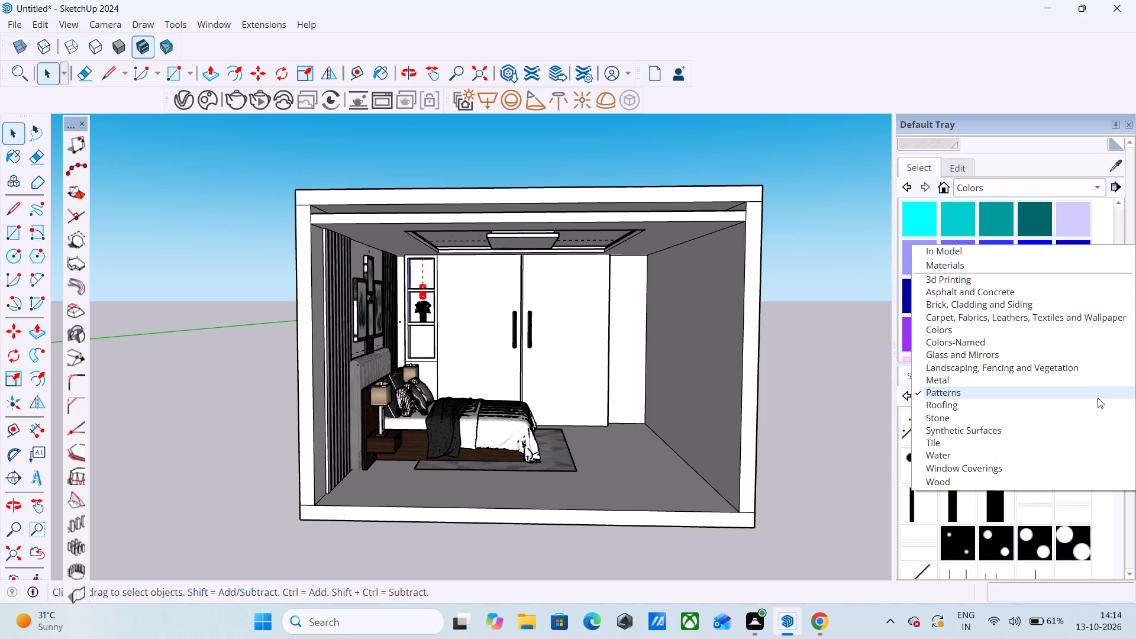
click(1094, 382)
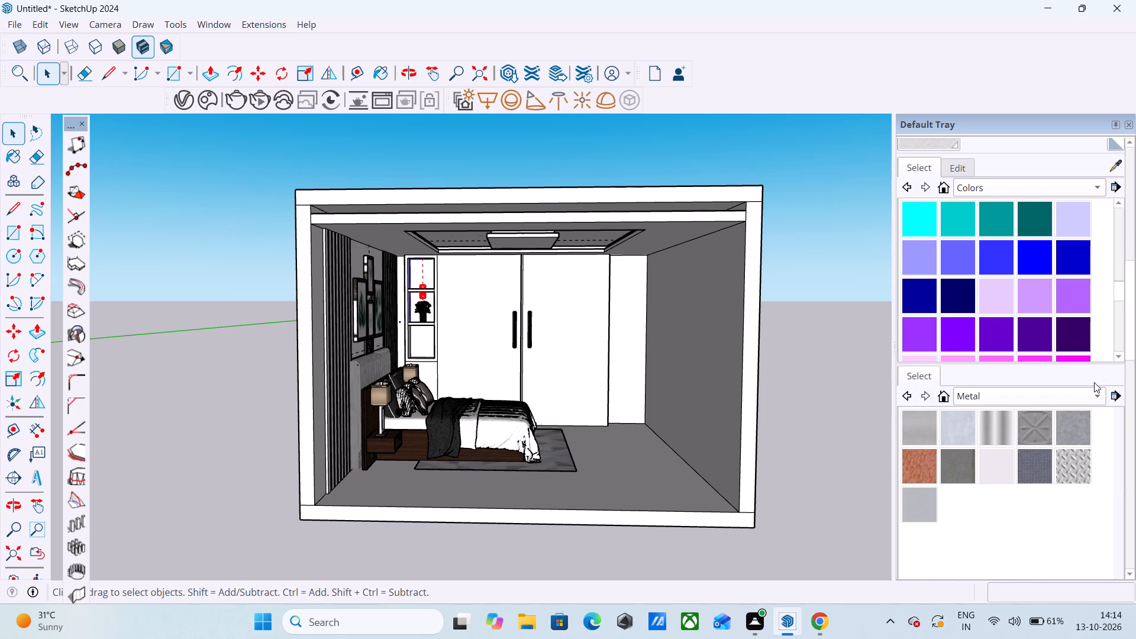
click(1096, 399)
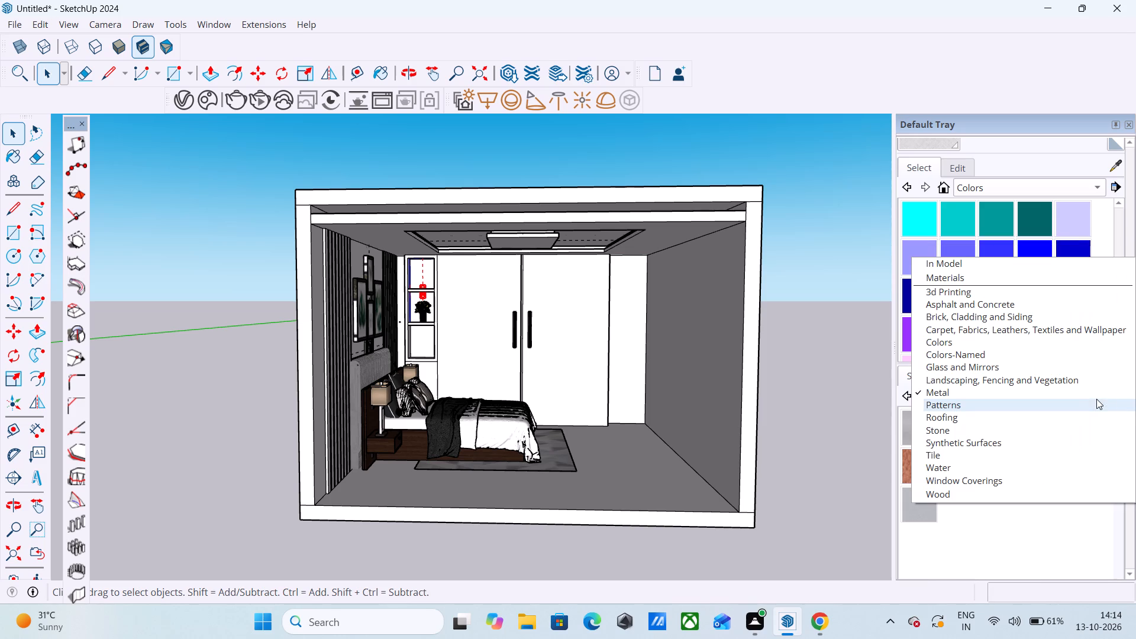
click(1093, 380)
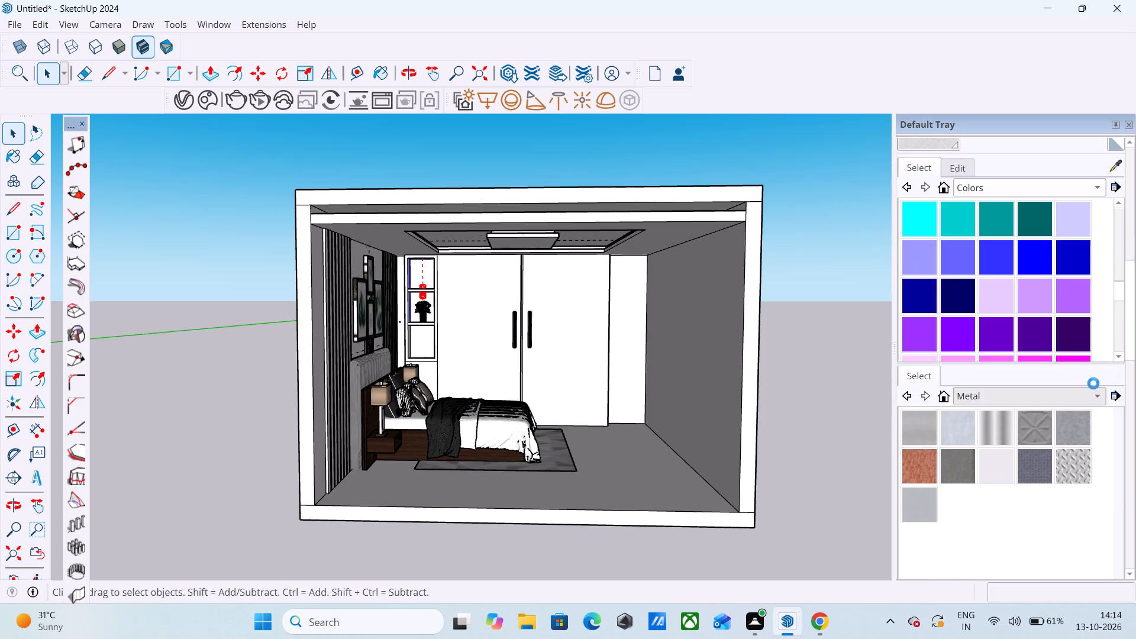
scroll(989, 517, down, 5)
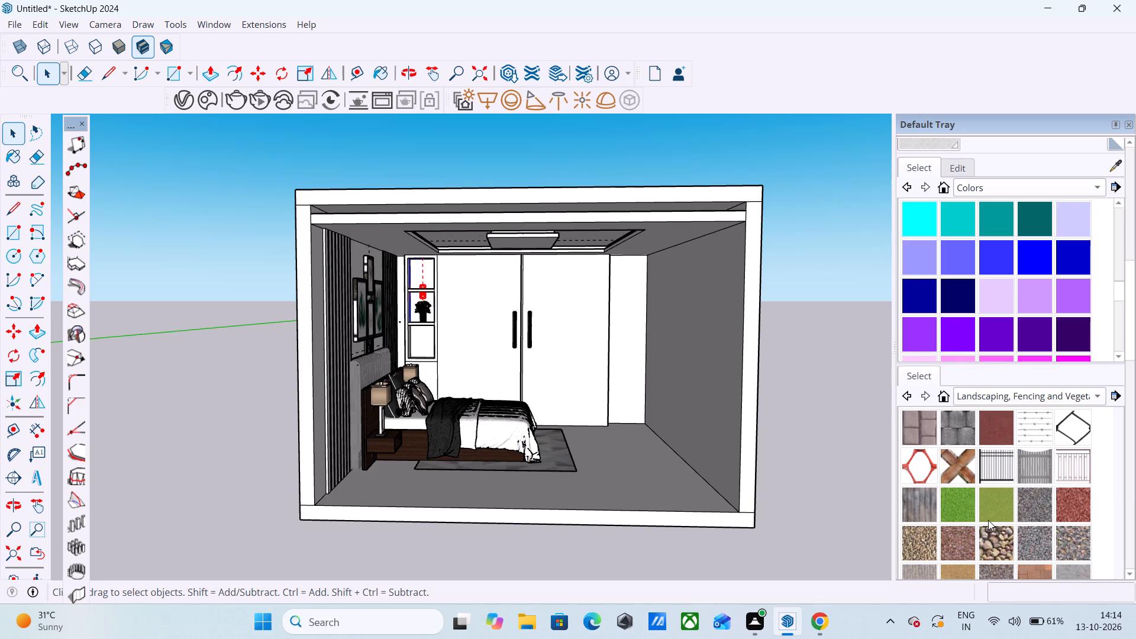
scroll(988, 520, down, 7)
Examine the Glass and Mirrors, Colors-Named, Carpet and Fabrics, Brick and Cladding, Asphalt and Concrete, and 3d Printing material collections for a suitable finish.
click(1098, 396)
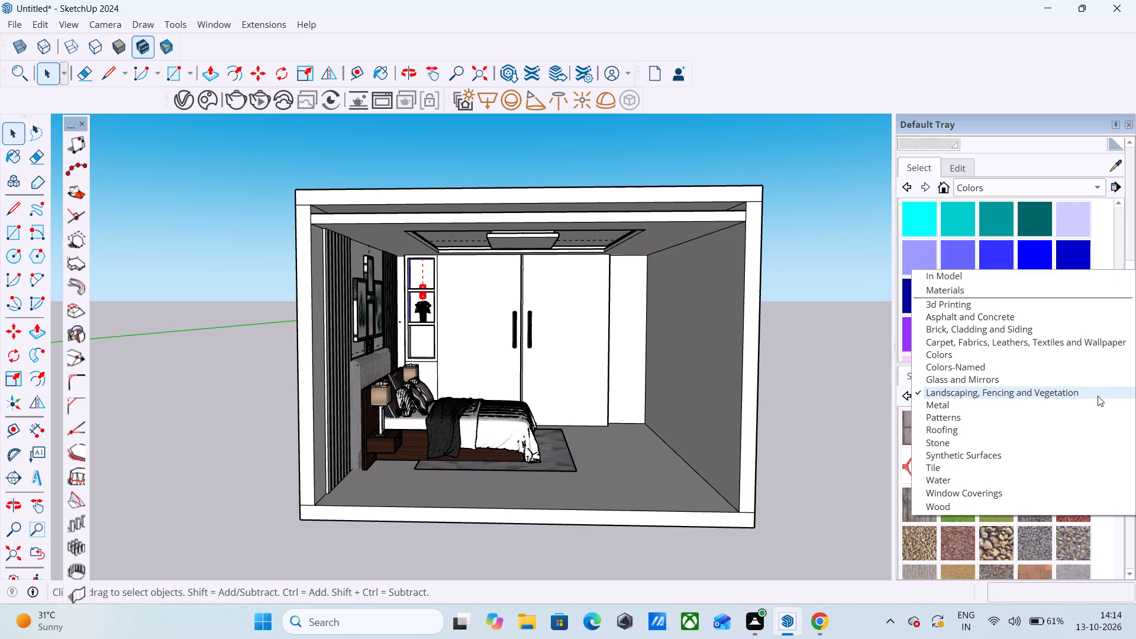
click(1081, 380)
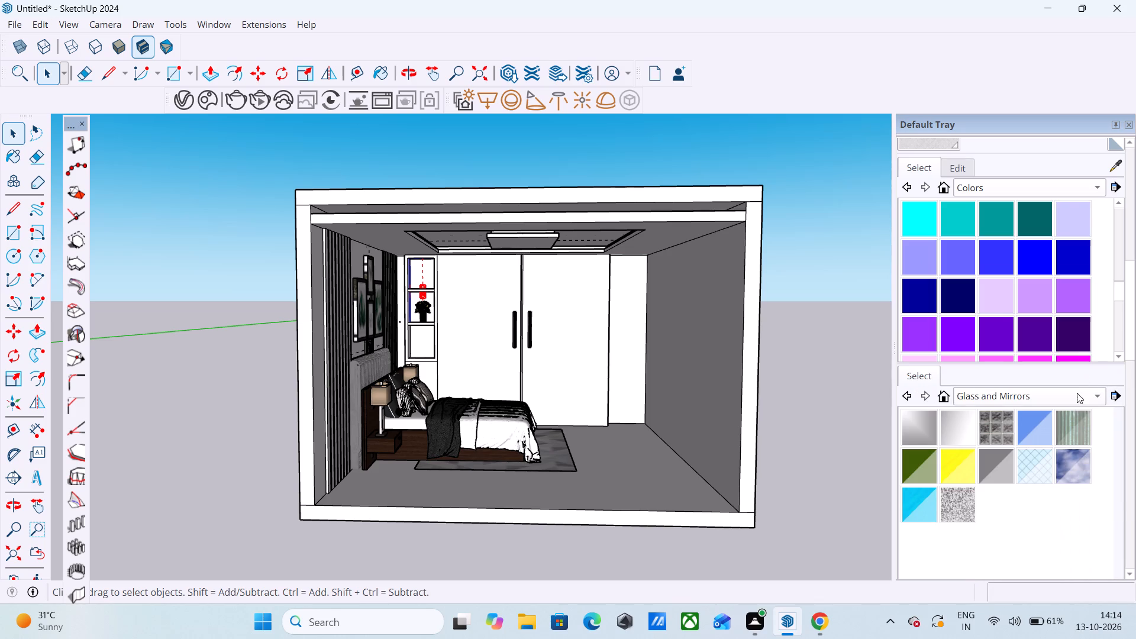
click(1092, 397)
click(1061, 376)
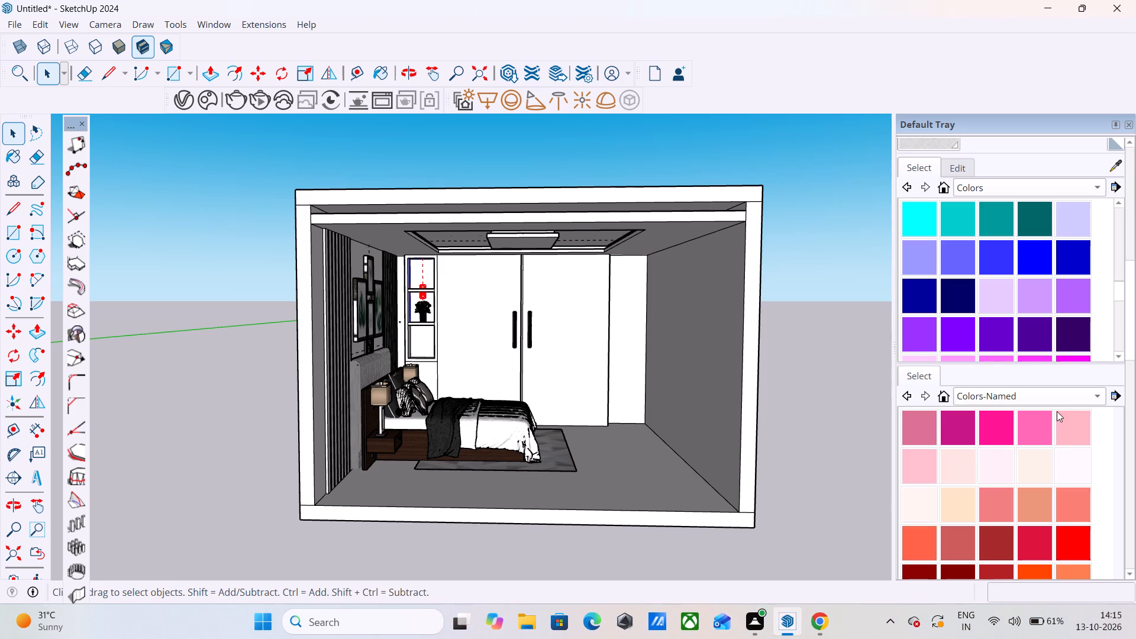
scroll(1013, 526, down, 14)
click(1134, 572)
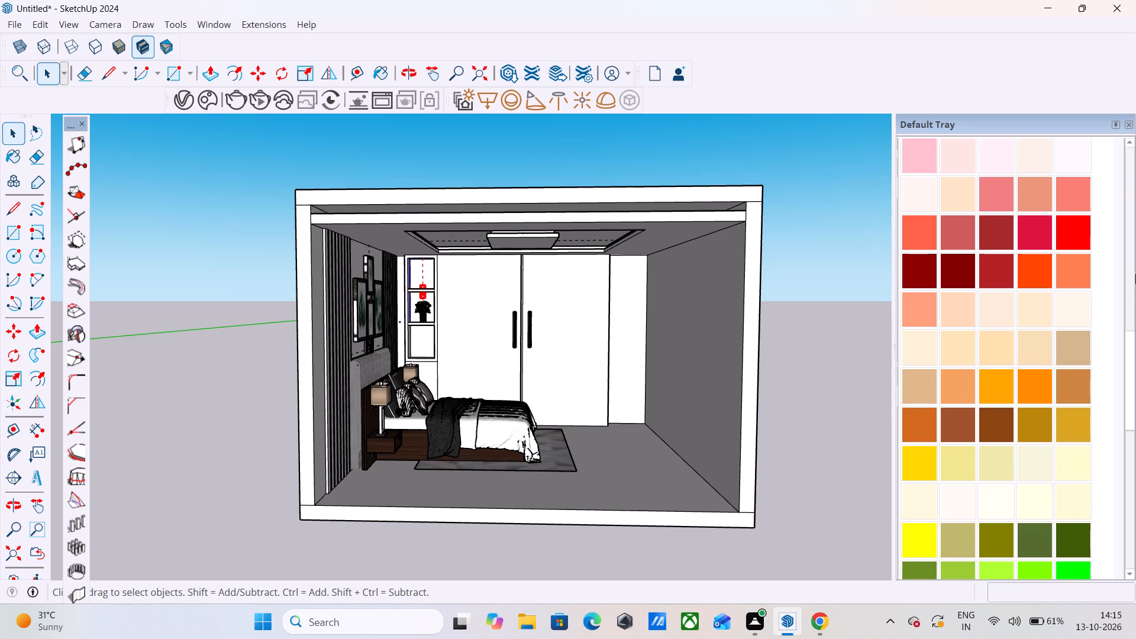
click(1128, 140)
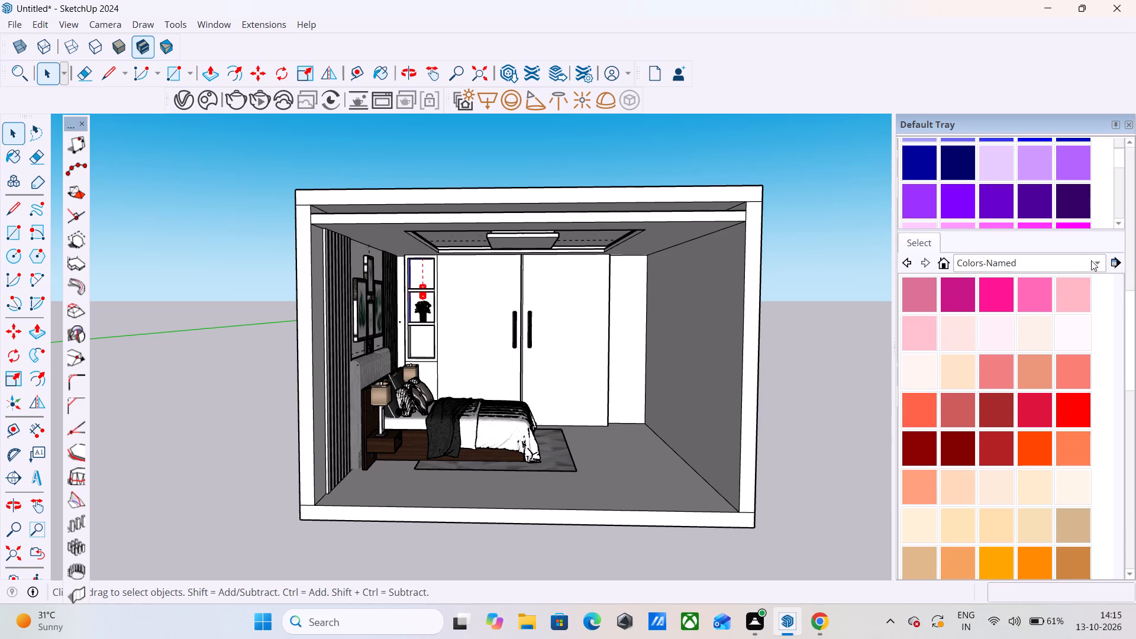
click(1091, 260)
click(1076, 233)
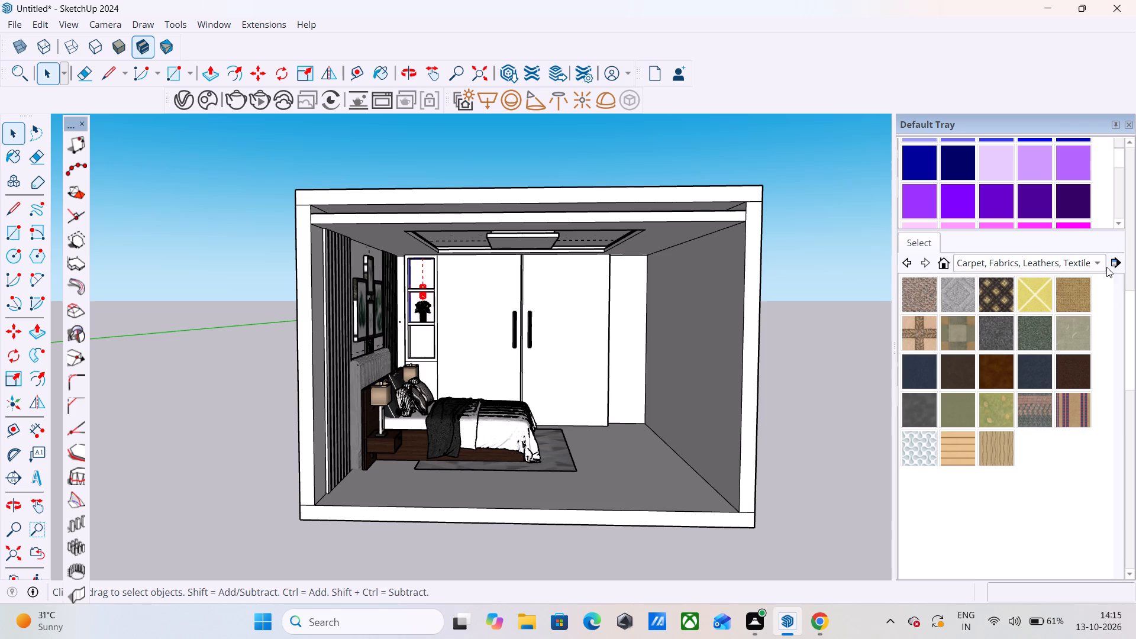
click(1098, 260)
click(1080, 250)
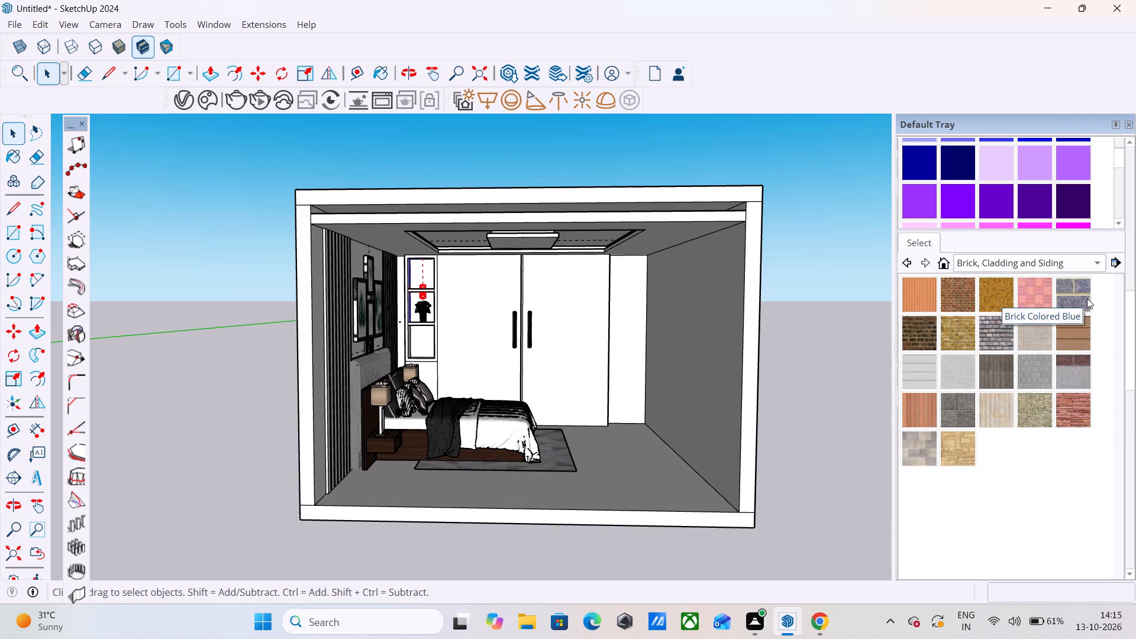
click(1098, 259)
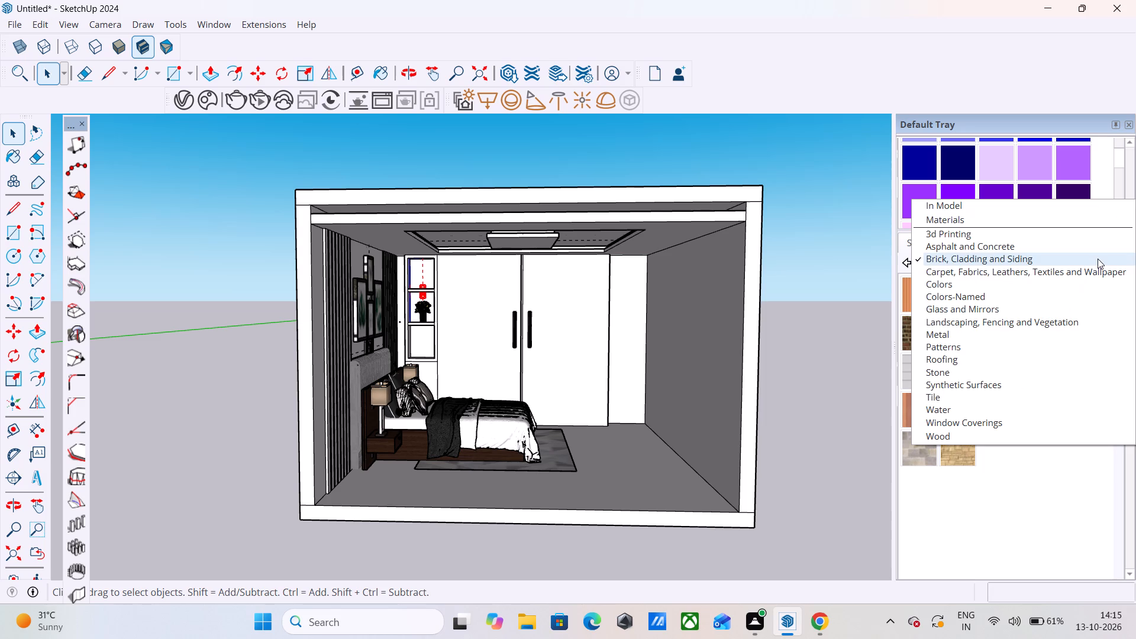
click(1079, 250)
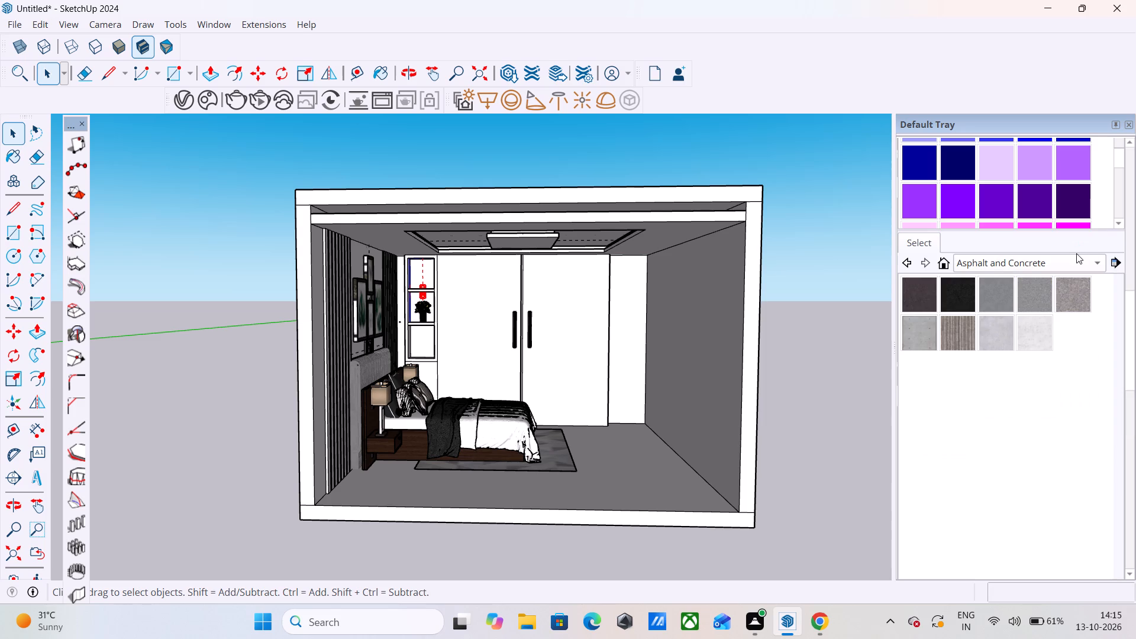
click(1084, 261)
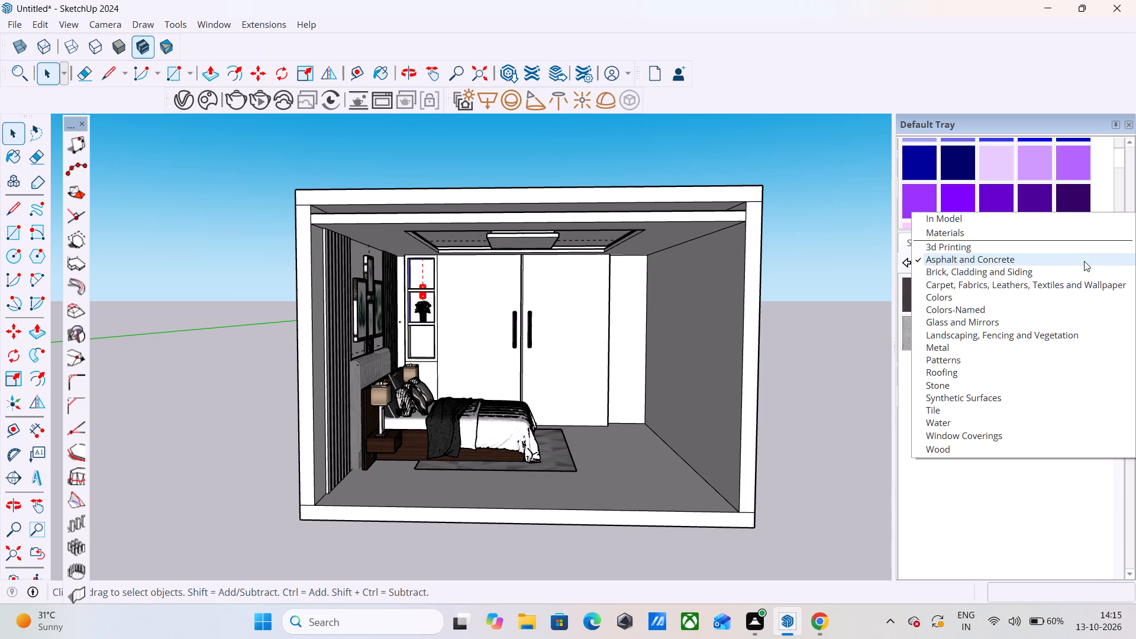
click(1073, 246)
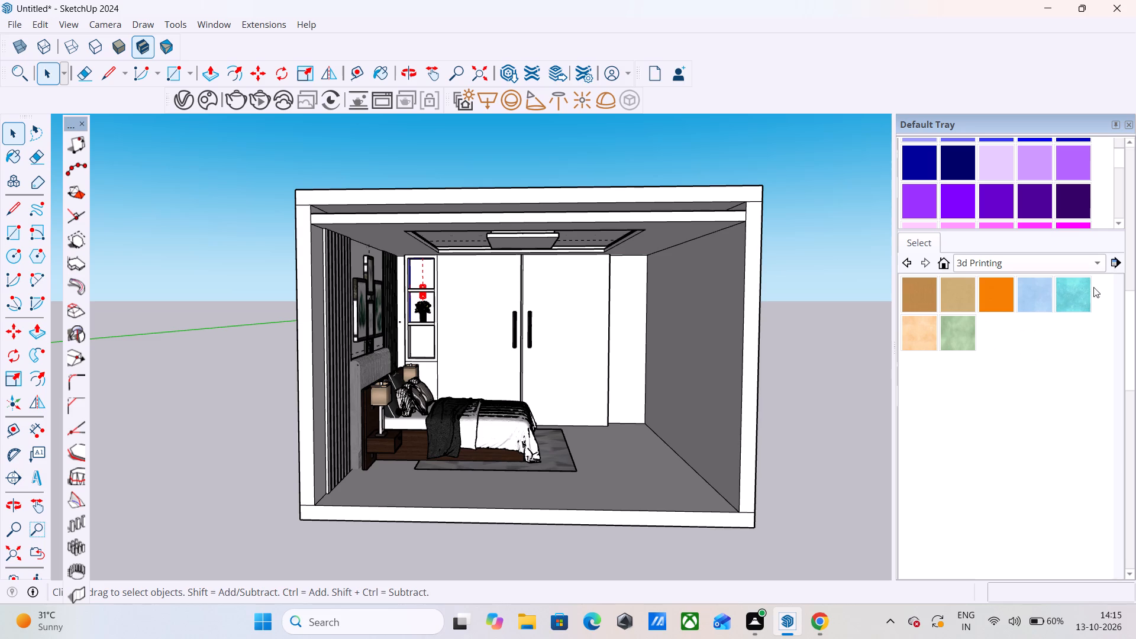
click(1096, 259)
click(1058, 240)
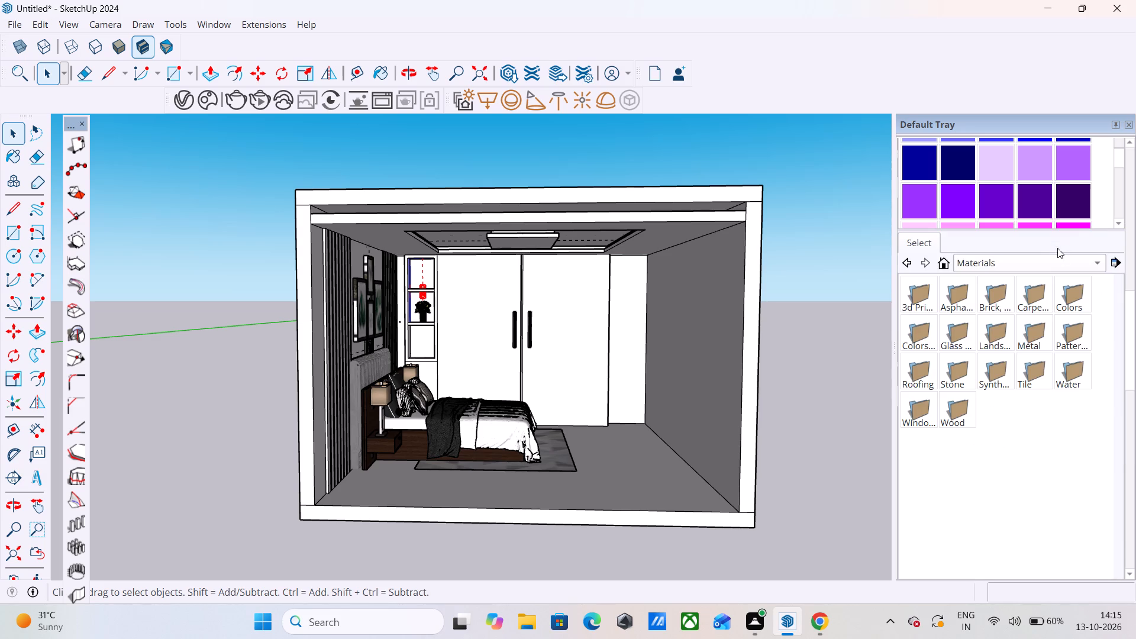
Examine the materials already used in the model for a finish suited to the slatted wall panel.
click(1092, 260)
click(1056, 244)
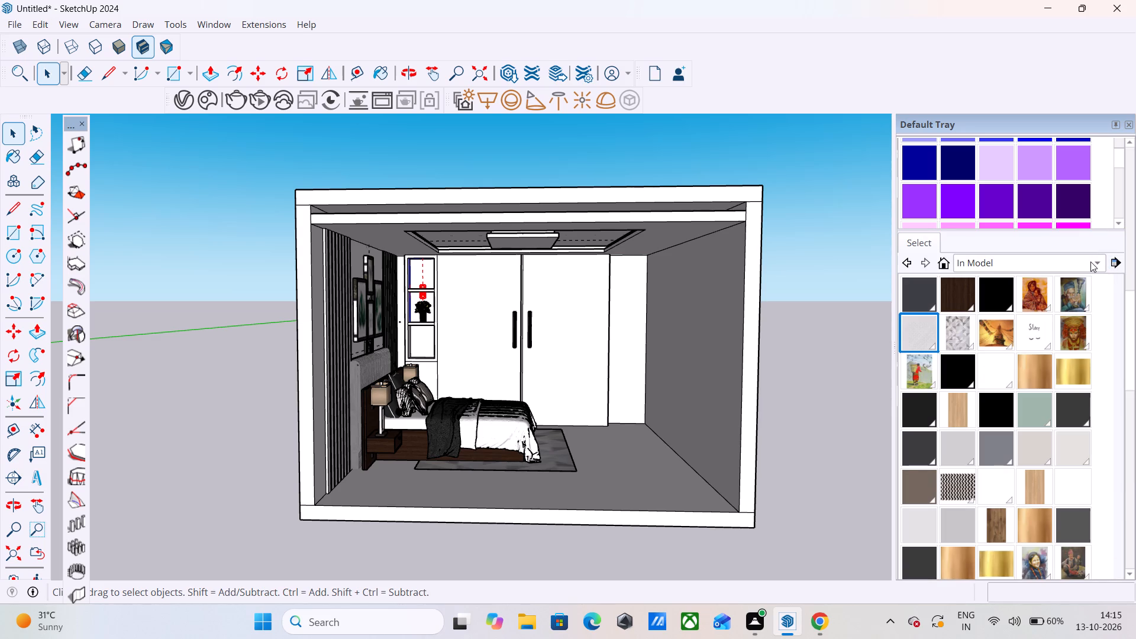
scroll(925, 638, down, 9)
click(1130, 576)
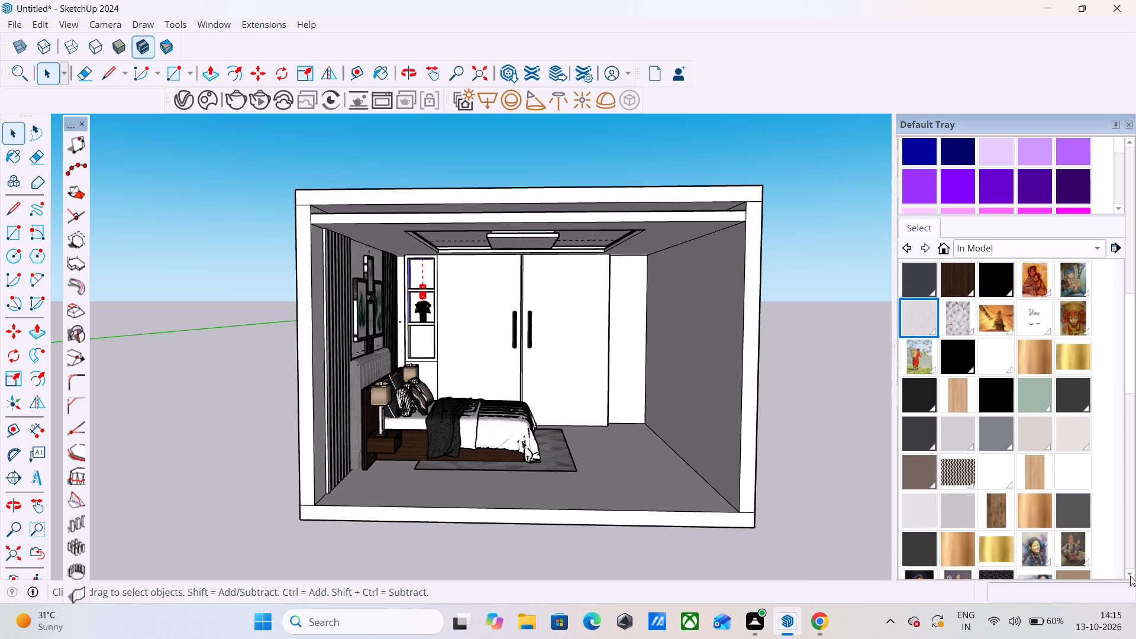
click(1130, 576)
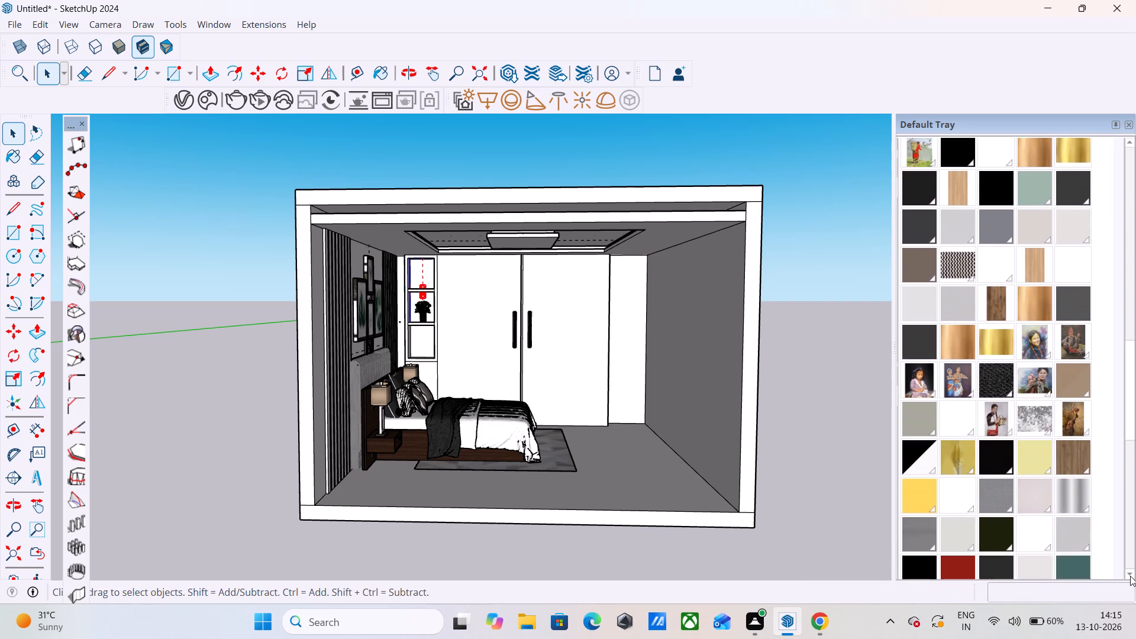
click(1130, 576)
click(1130, 576)
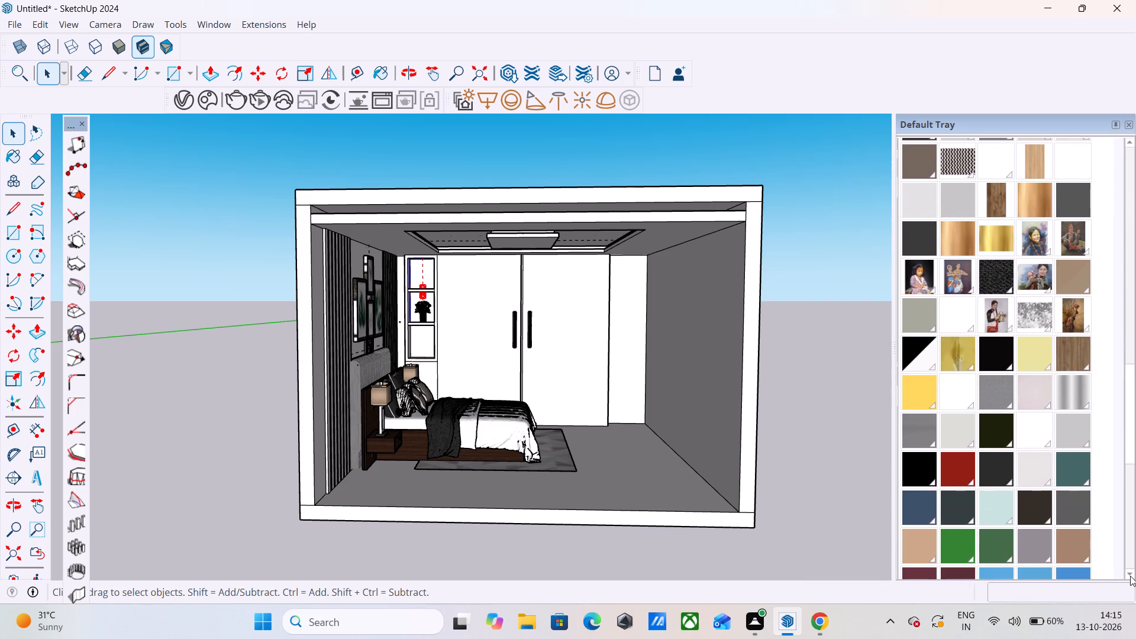
click(1128, 143)
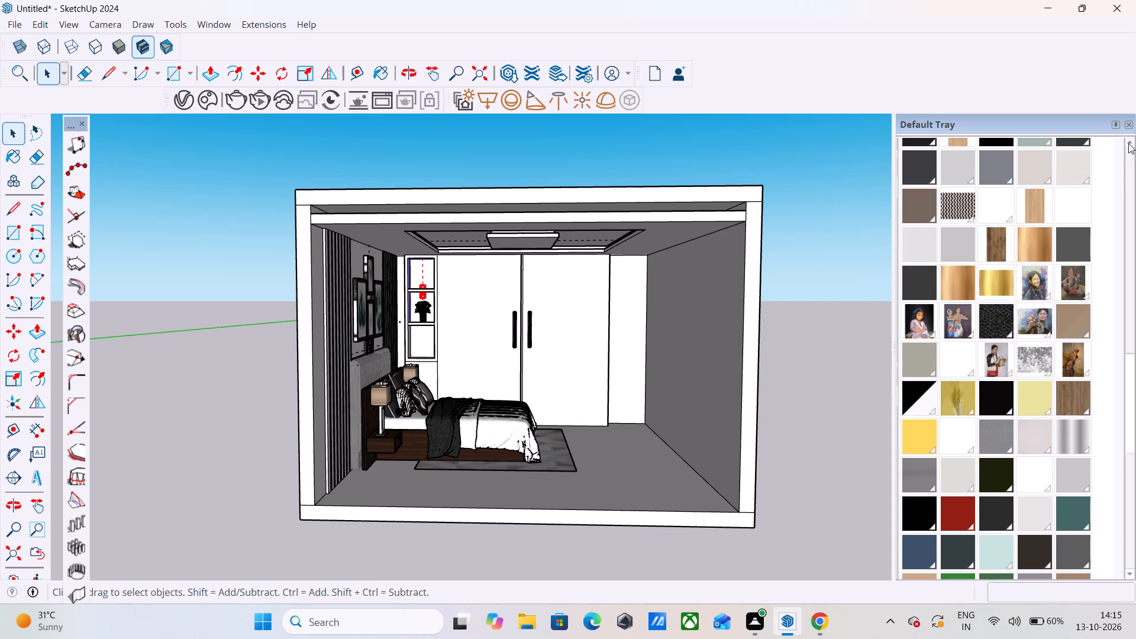
click(1128, 143)
triple_click(1128, 143)
click(1128, 143)
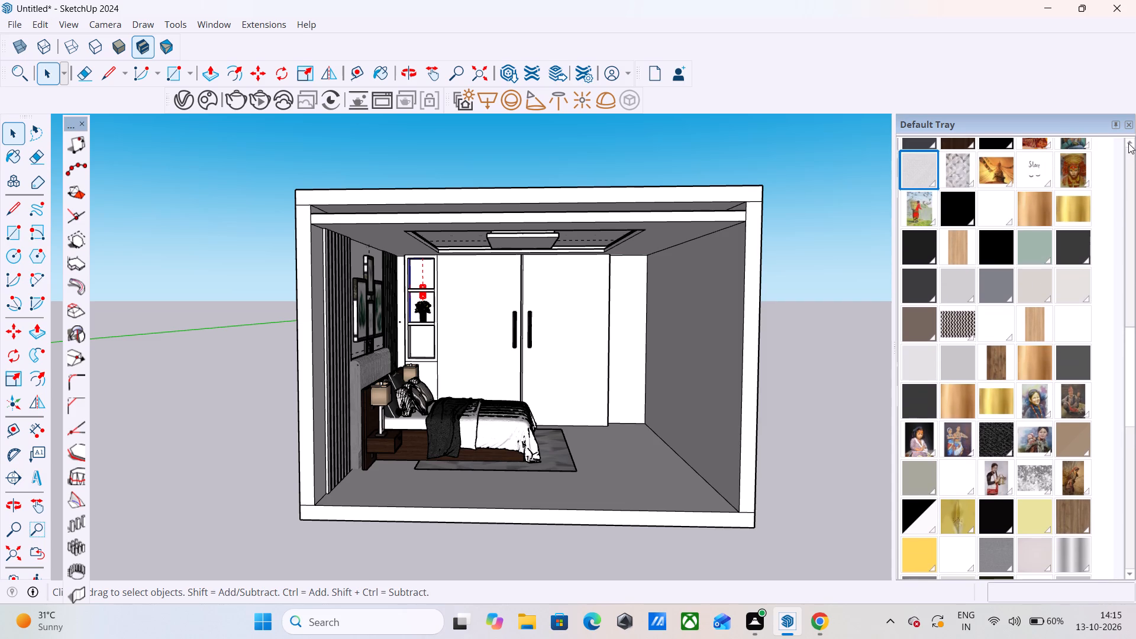
click(1128, 143)
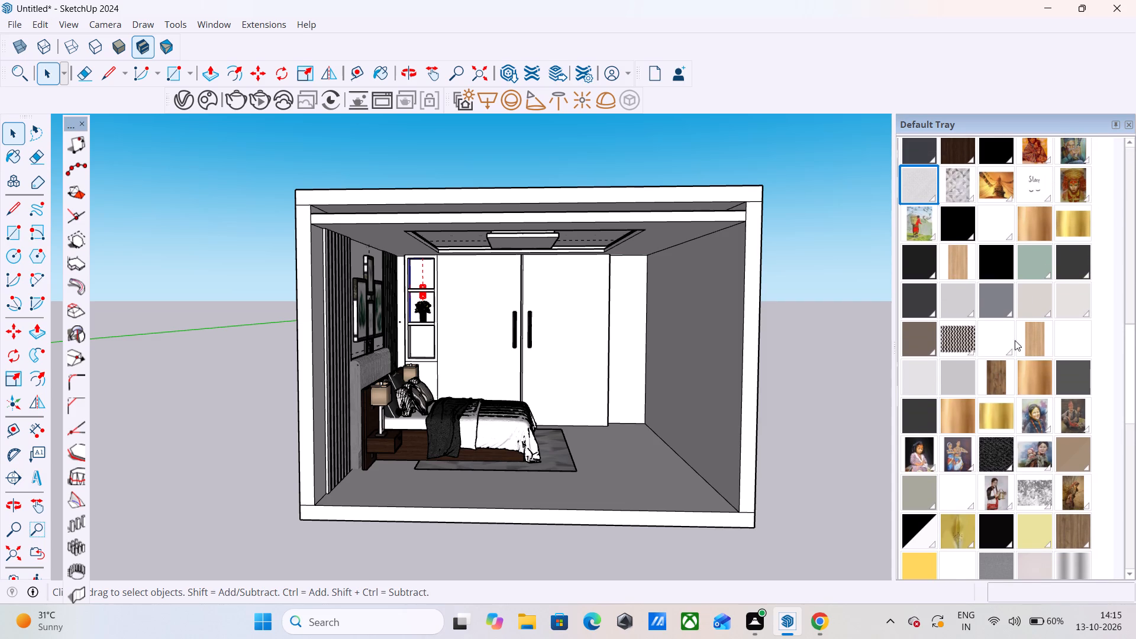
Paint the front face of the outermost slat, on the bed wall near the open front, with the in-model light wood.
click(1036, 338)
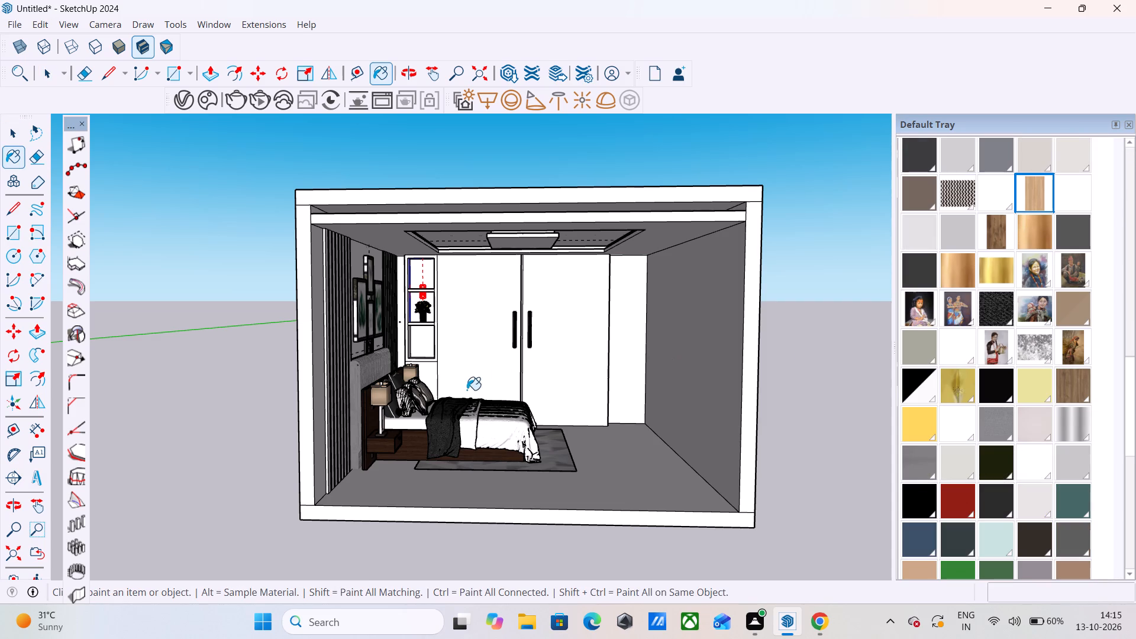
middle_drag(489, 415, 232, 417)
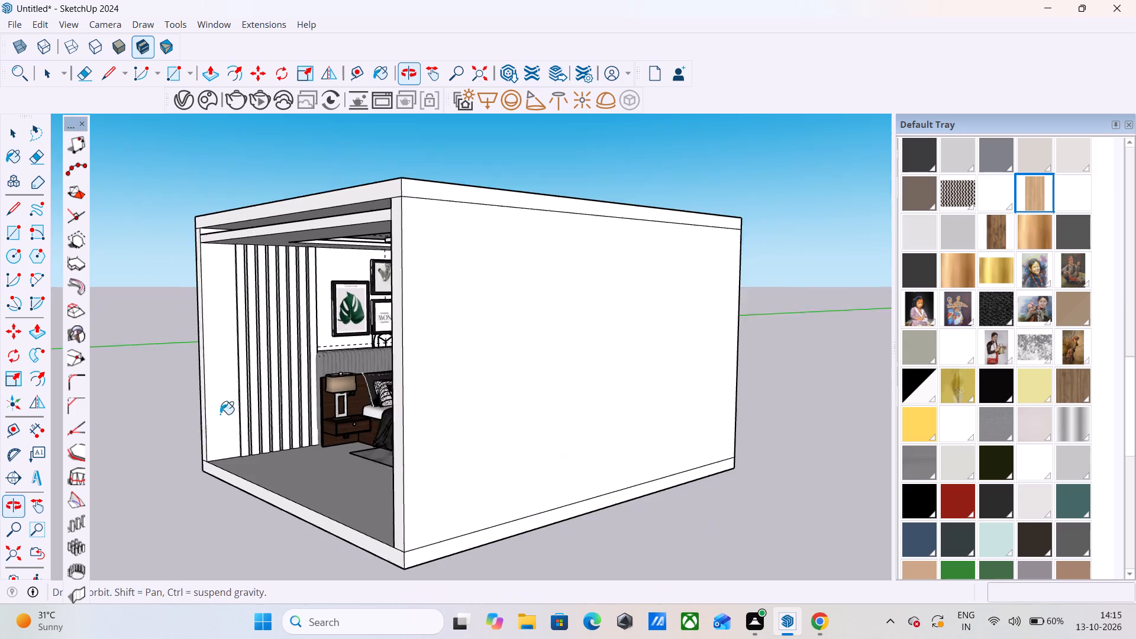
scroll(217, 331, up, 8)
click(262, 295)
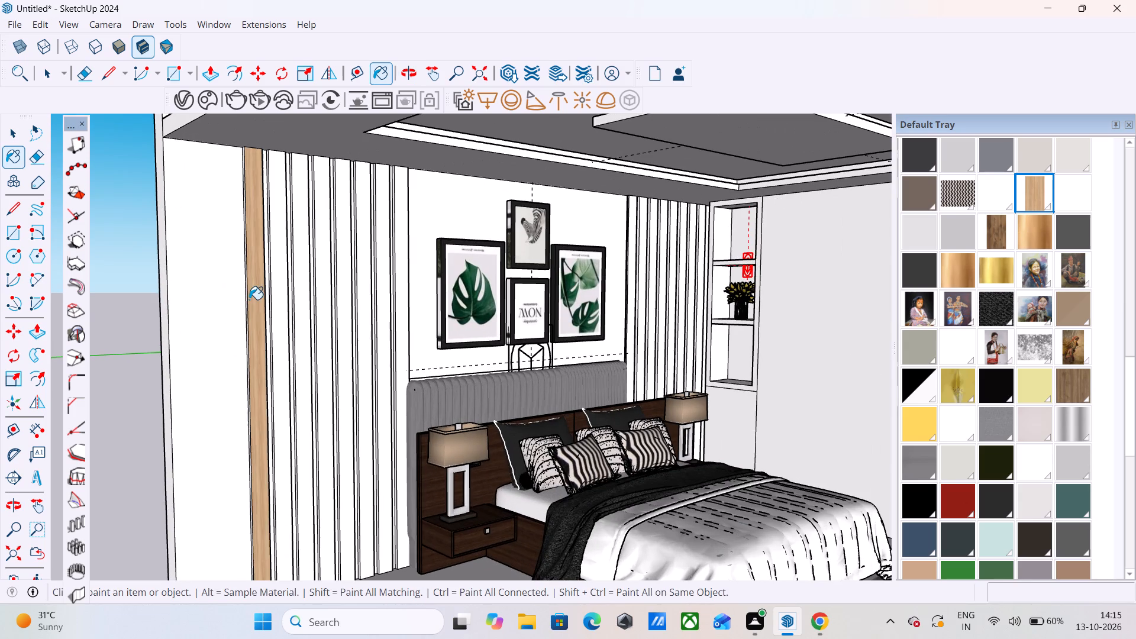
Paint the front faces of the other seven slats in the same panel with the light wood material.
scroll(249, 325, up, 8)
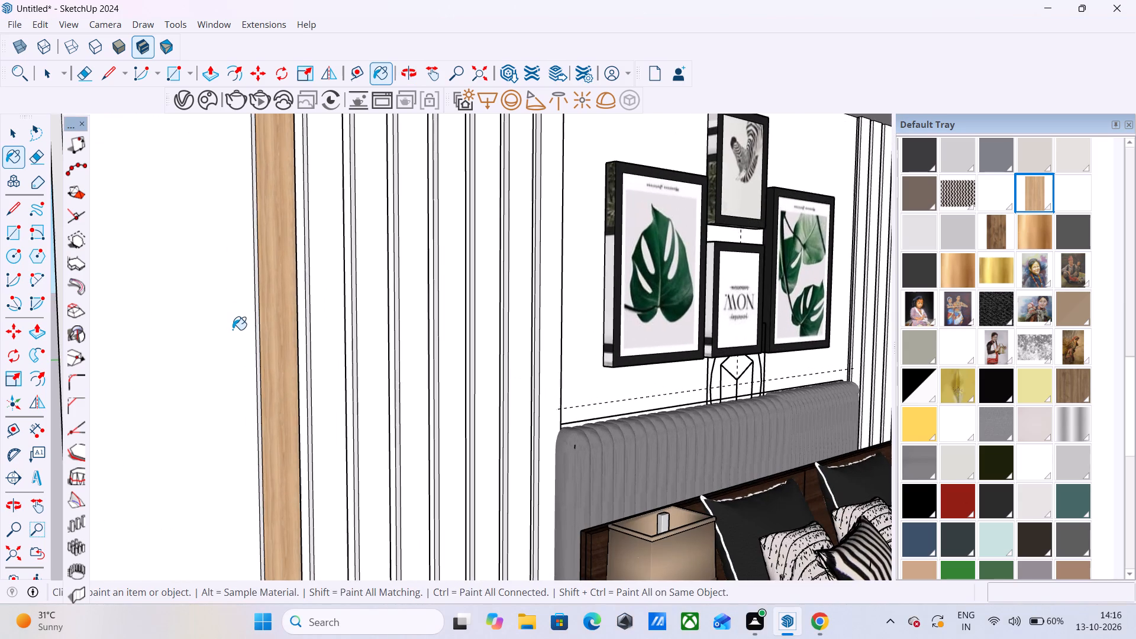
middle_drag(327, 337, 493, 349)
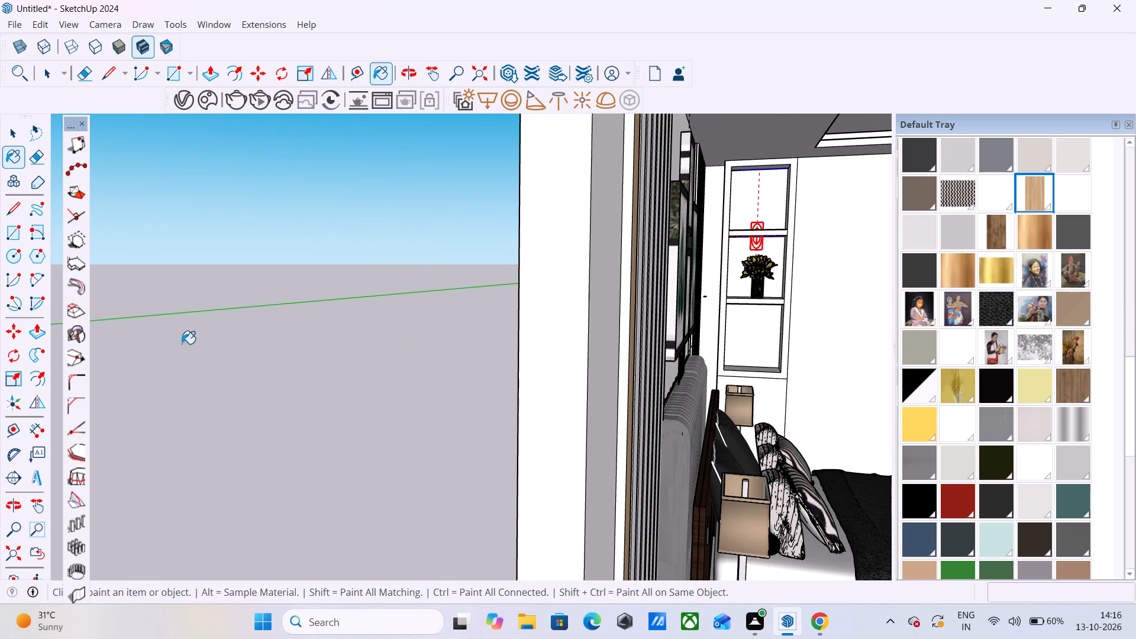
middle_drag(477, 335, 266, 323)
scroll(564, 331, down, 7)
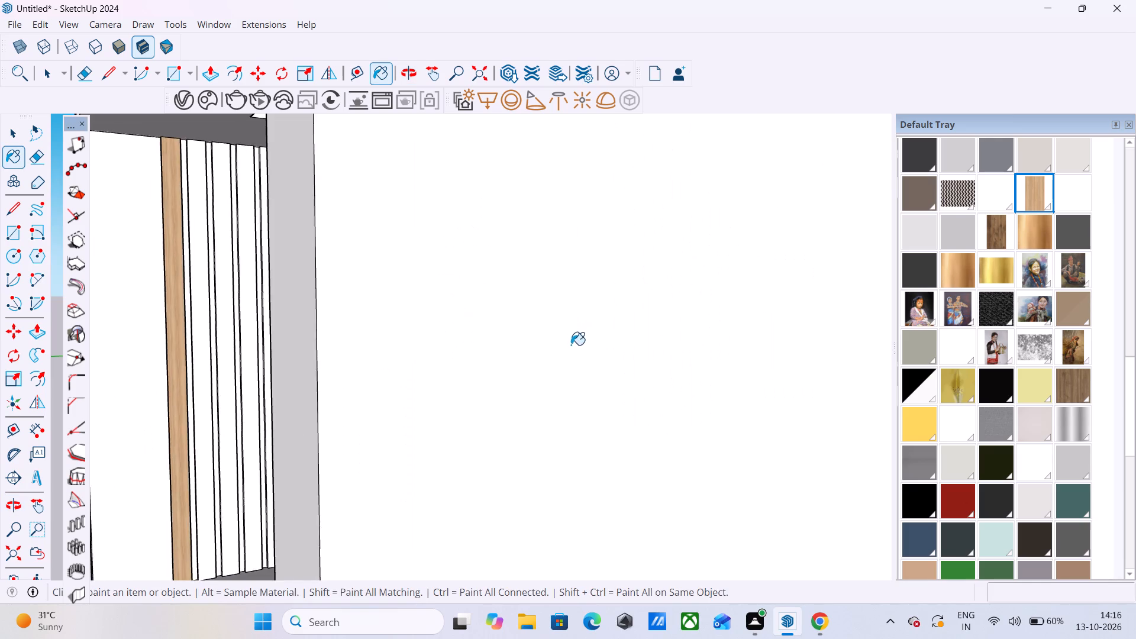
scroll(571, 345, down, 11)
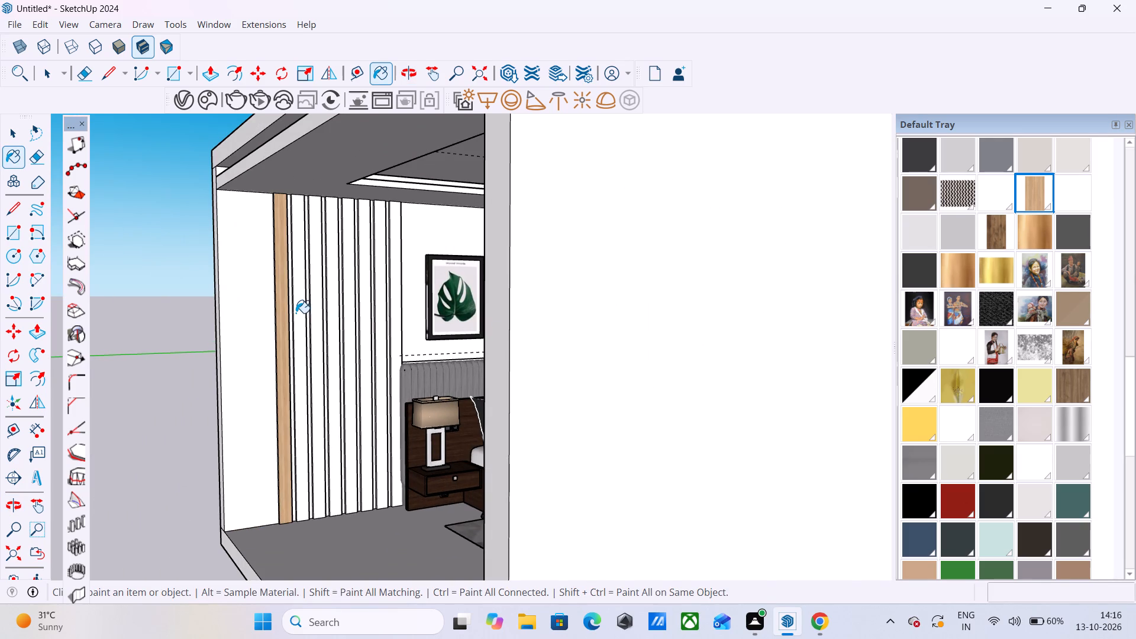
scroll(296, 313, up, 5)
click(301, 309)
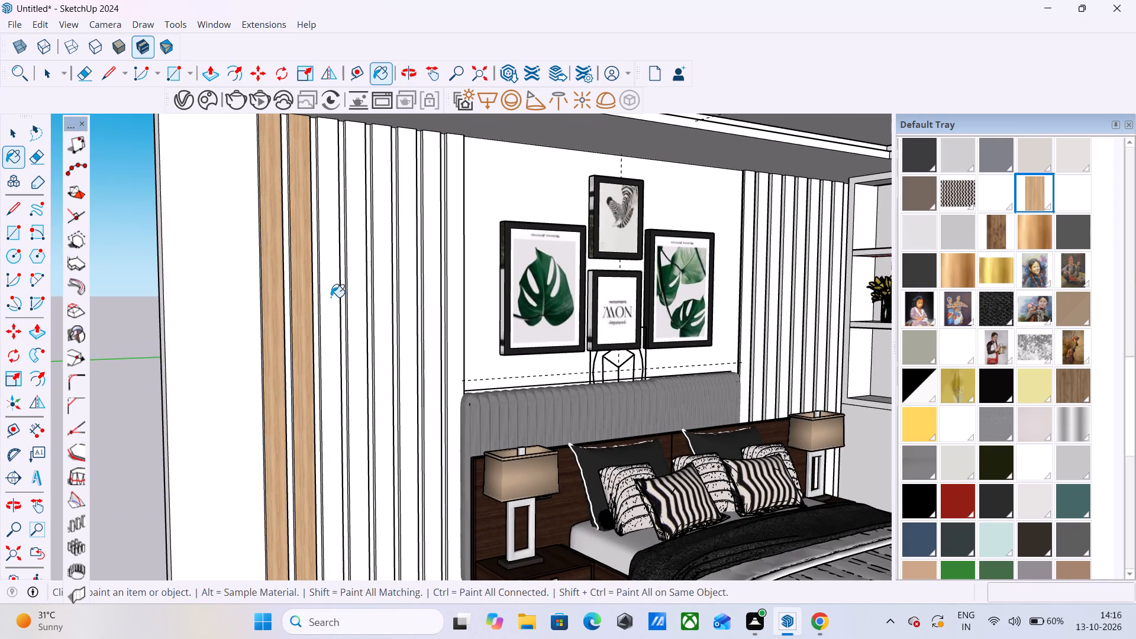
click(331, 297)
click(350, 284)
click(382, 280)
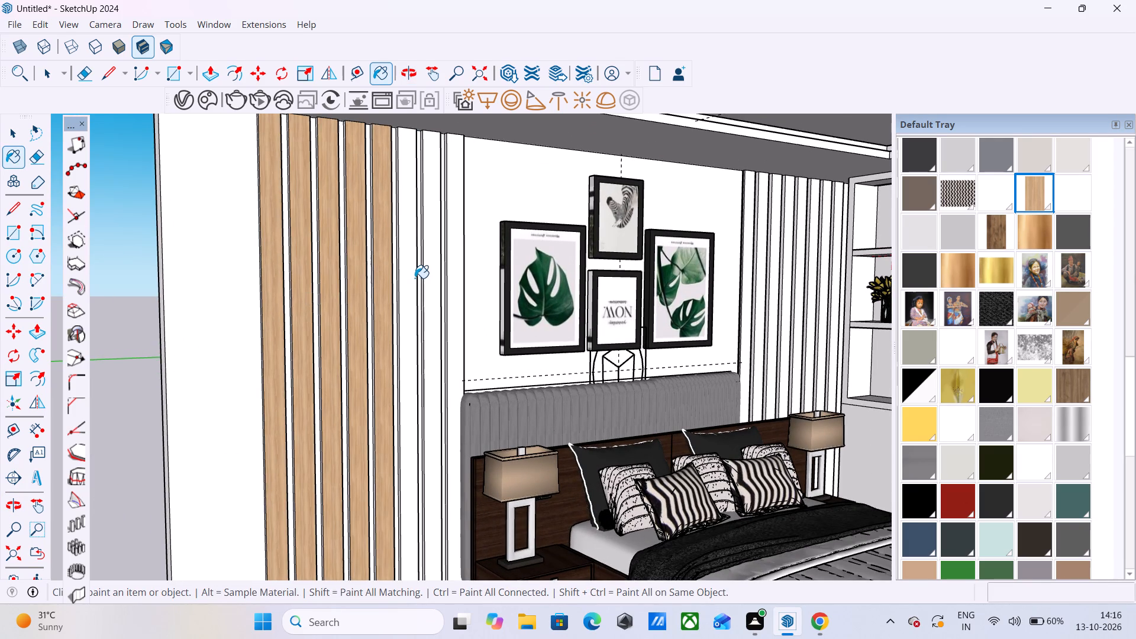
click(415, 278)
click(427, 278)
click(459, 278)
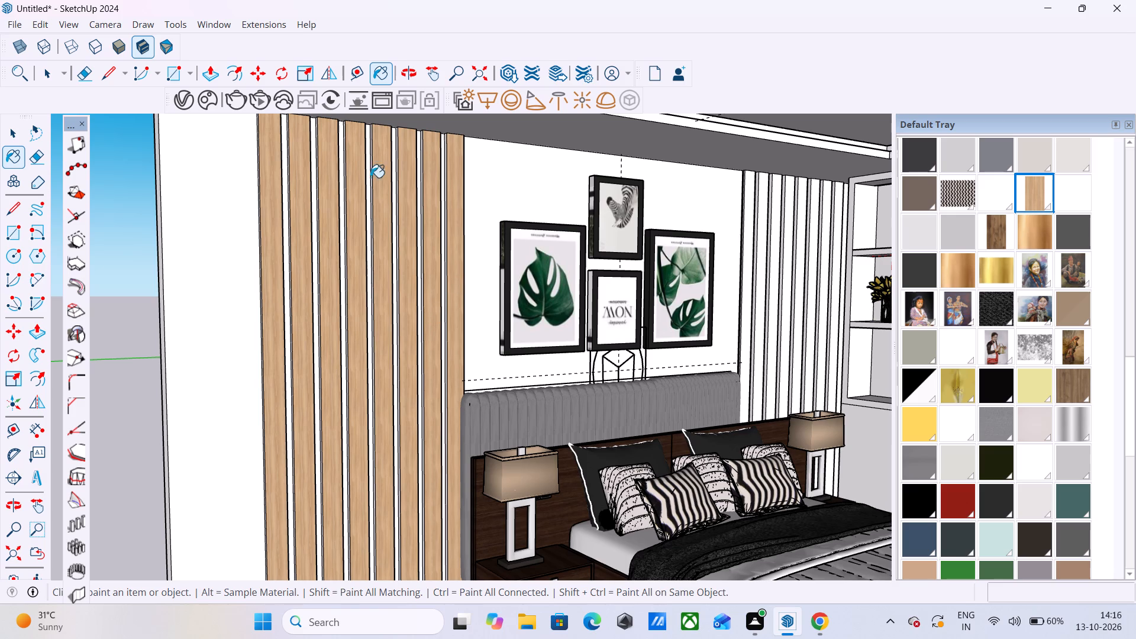
Render the bed wall in V-Ray to check the light wood slats, and close the frame buffer.
click(235, 95)
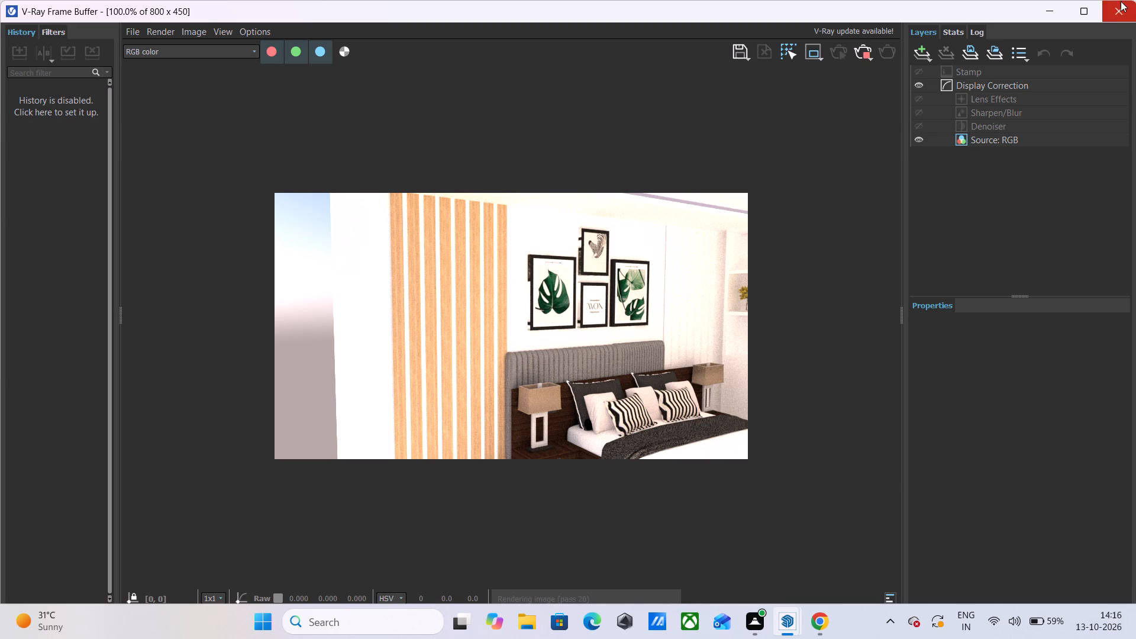
click(1118, 17)
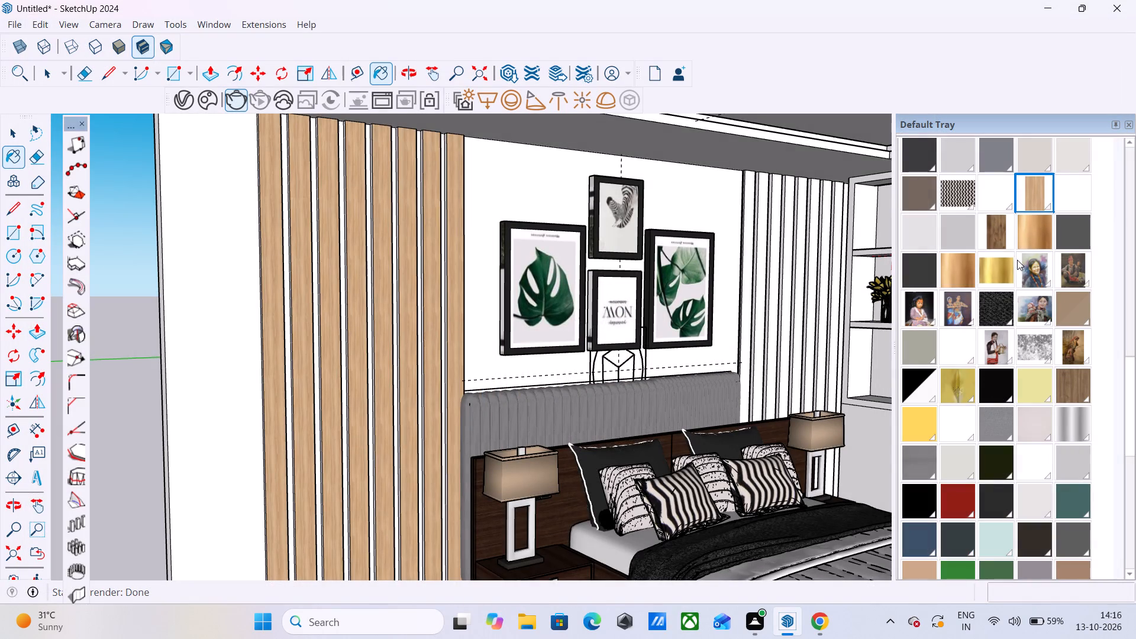
Repaint the front faces of all eight slats in that panel with the in-model copper-coloured metallic material.
click(1000, 231)
click(1042, 234)
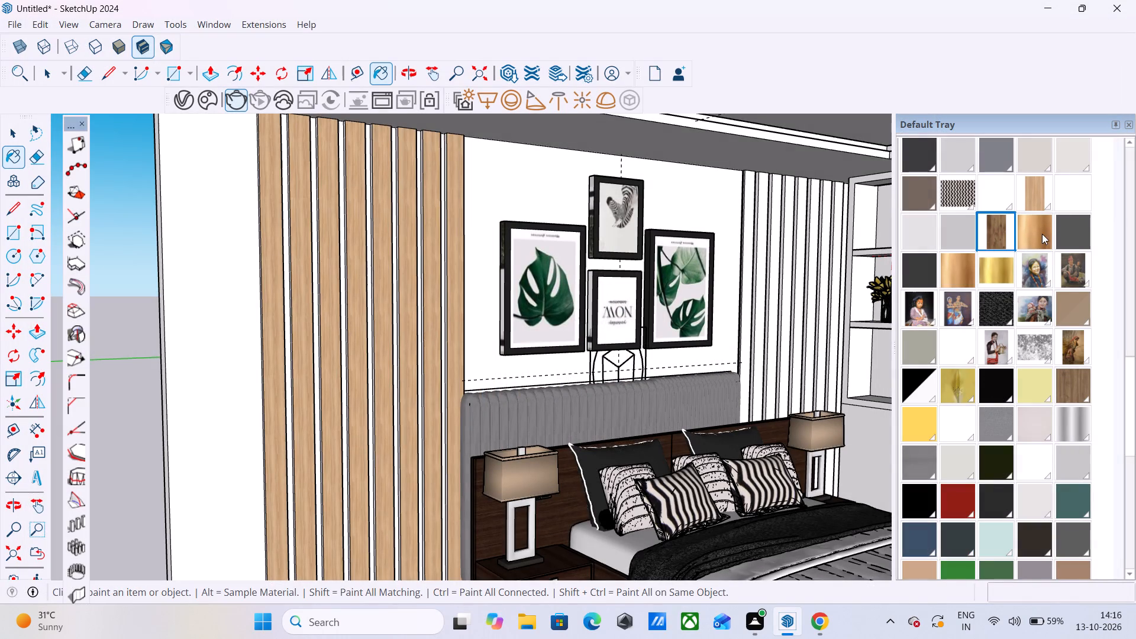
click(272, 280)
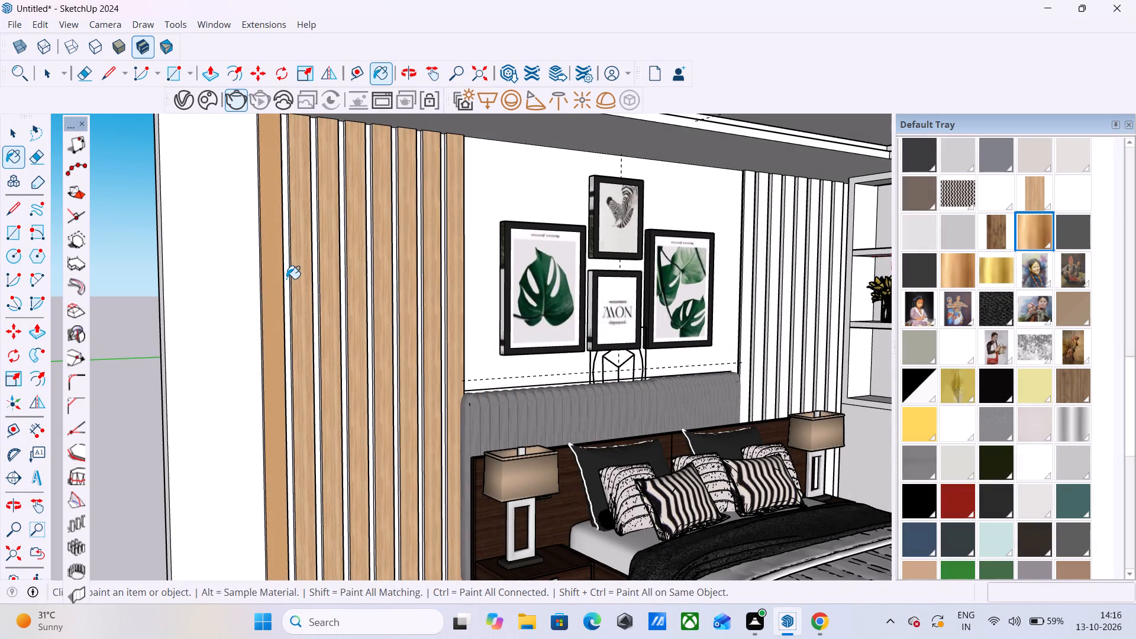
click(295, 279)
click(320, 277)
click(330, 283)
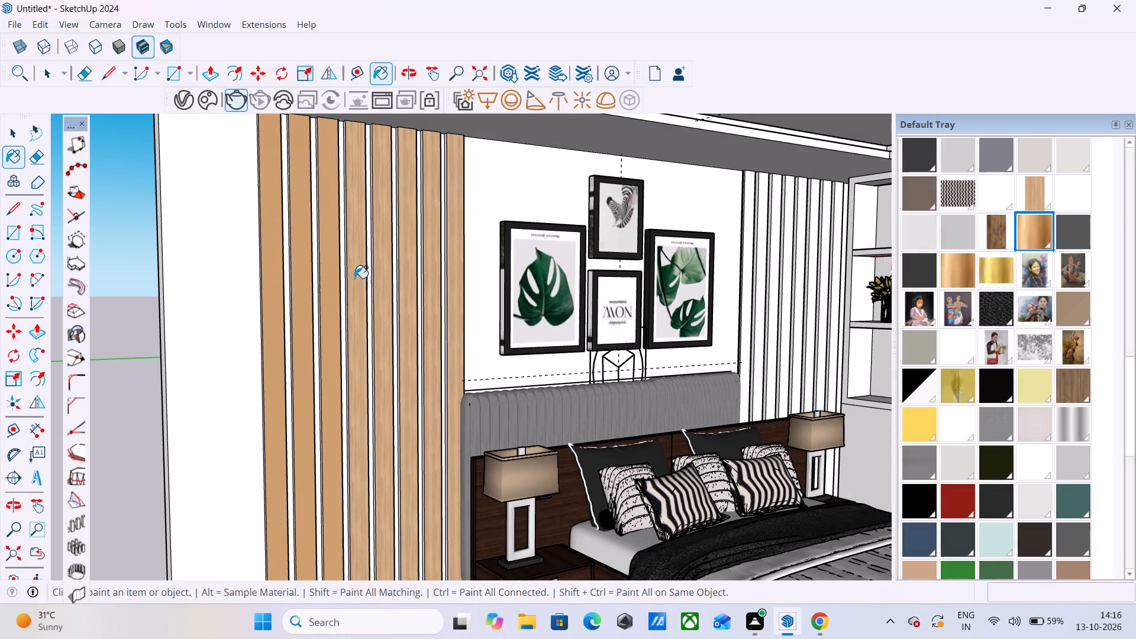
click(359, 276)
click(375, 274)
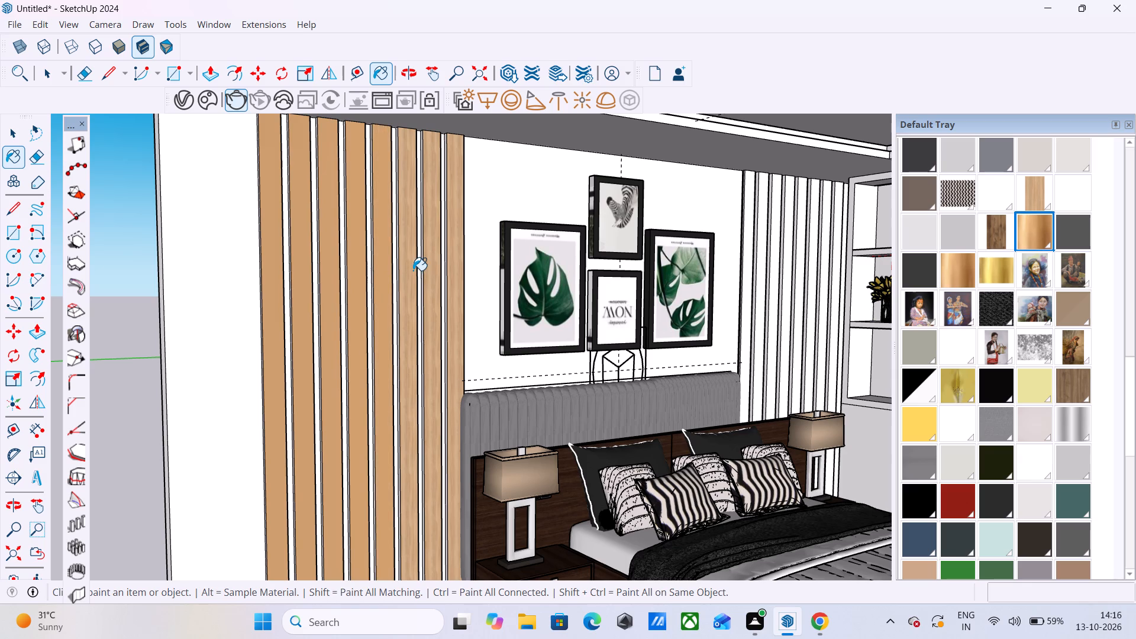
click(411, 273)
click(432, 267)
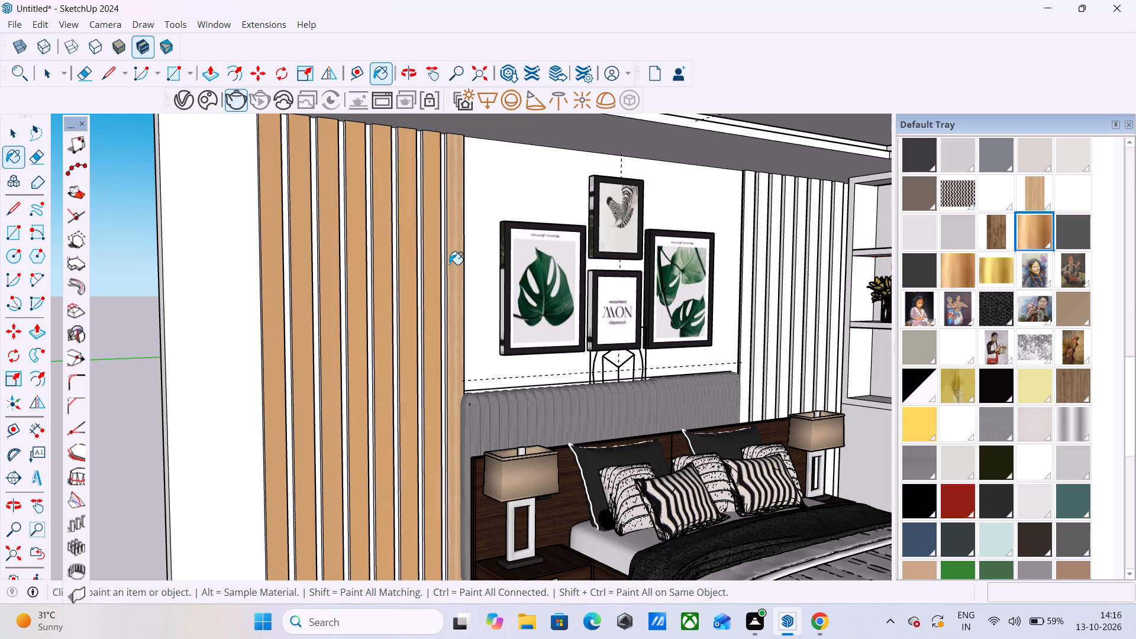
click(456, 268)
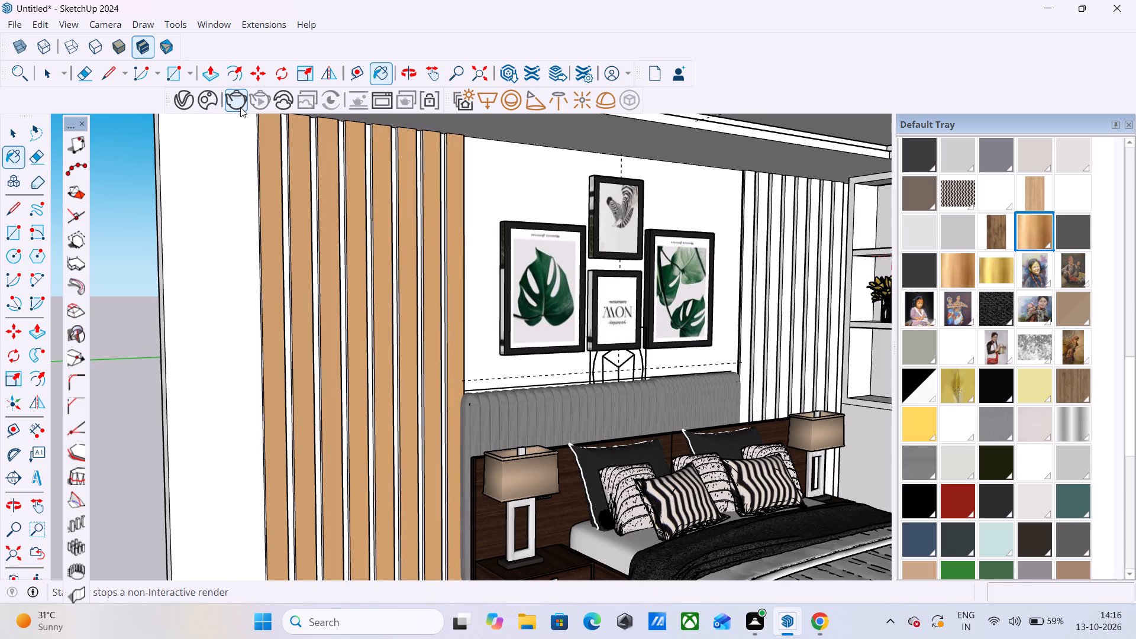
Render the bed wall in V-Ray to check the copper-coloured slats, and close the frame buffer.
click(238, 105)
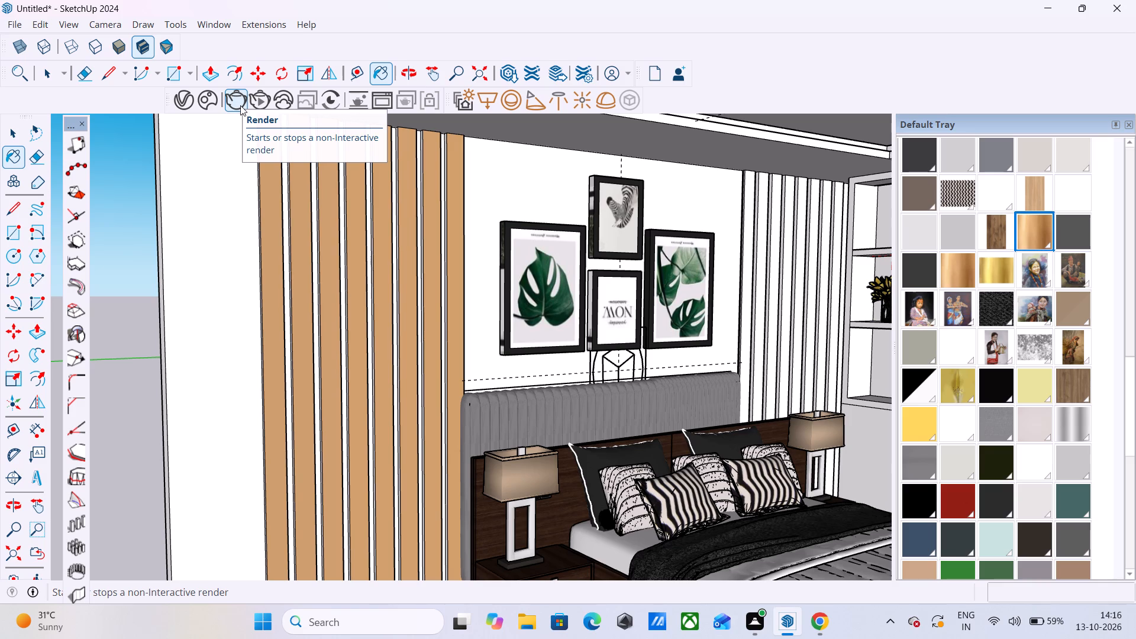
click(240, 105)
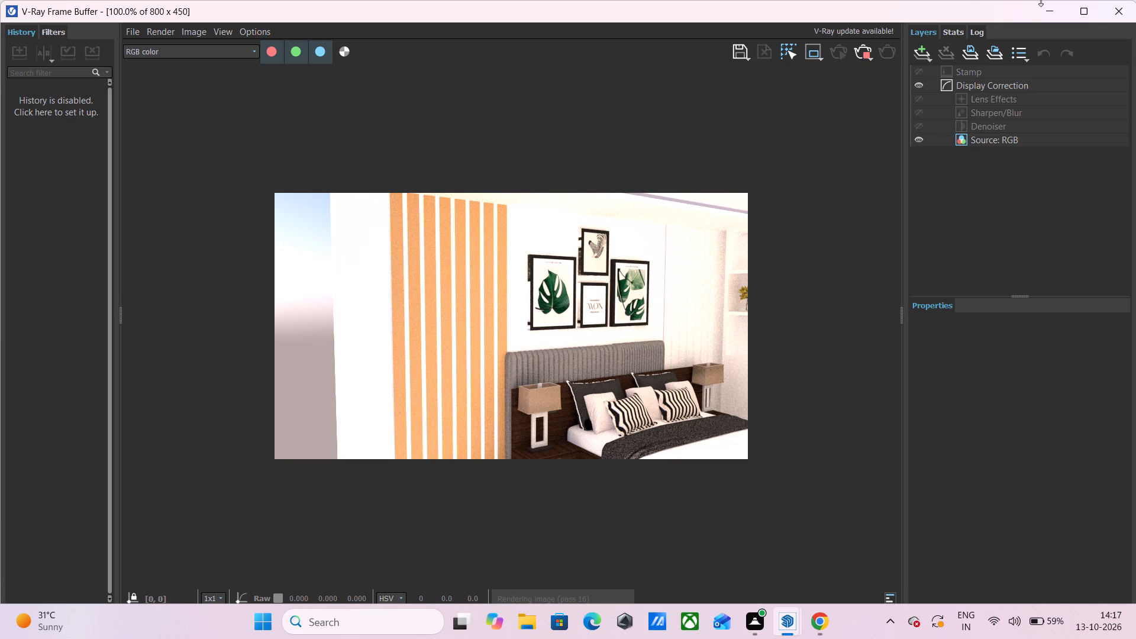
click(1132, 10)
Paint the outer side face of the outermost slat, nearest the open front, with the copper-coloured metallic material.
scroll(111, 424, up, 5)
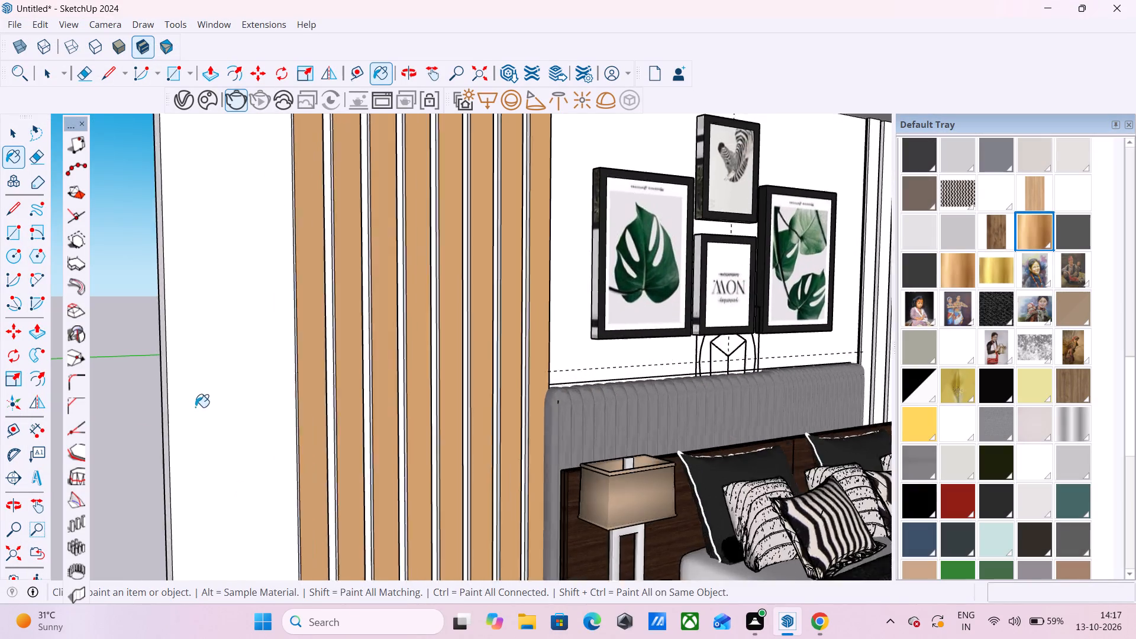
scroll(235, 402, up, 4)
middle_drag(317, 398, 376, 400)
middle_drag(389, 402, 459, 404)
scroll(463, 402, up, 4)
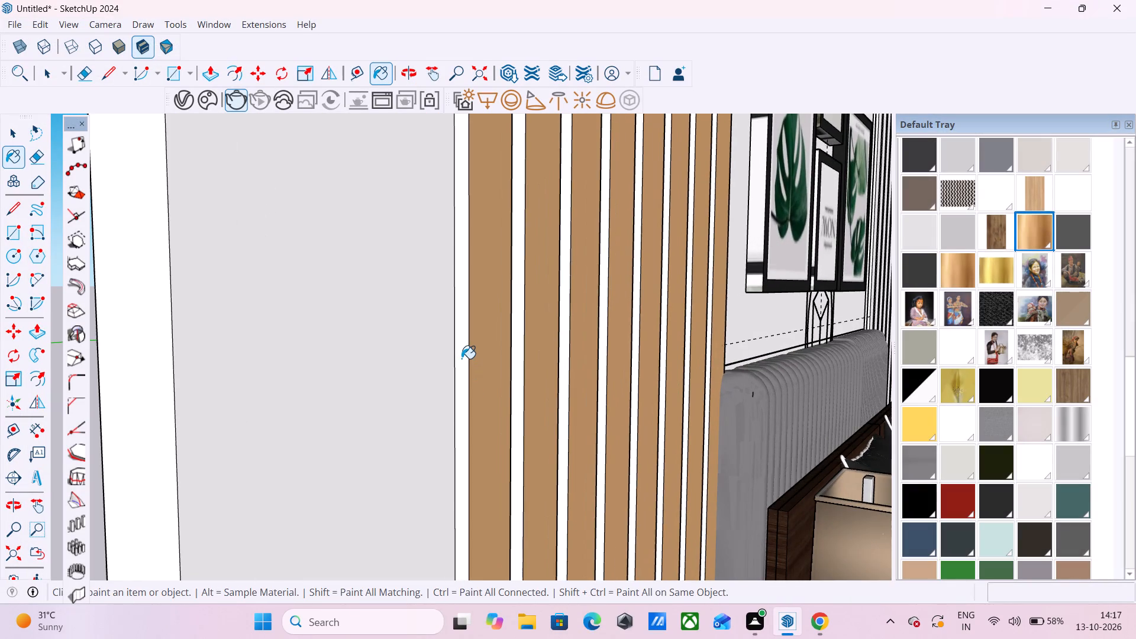
click(464, 357)
Paint the bed-facing side faces of the two slats farthest from the bed with the copper-coloured metallic material.
middle_drag(509, 367, 227, 385)
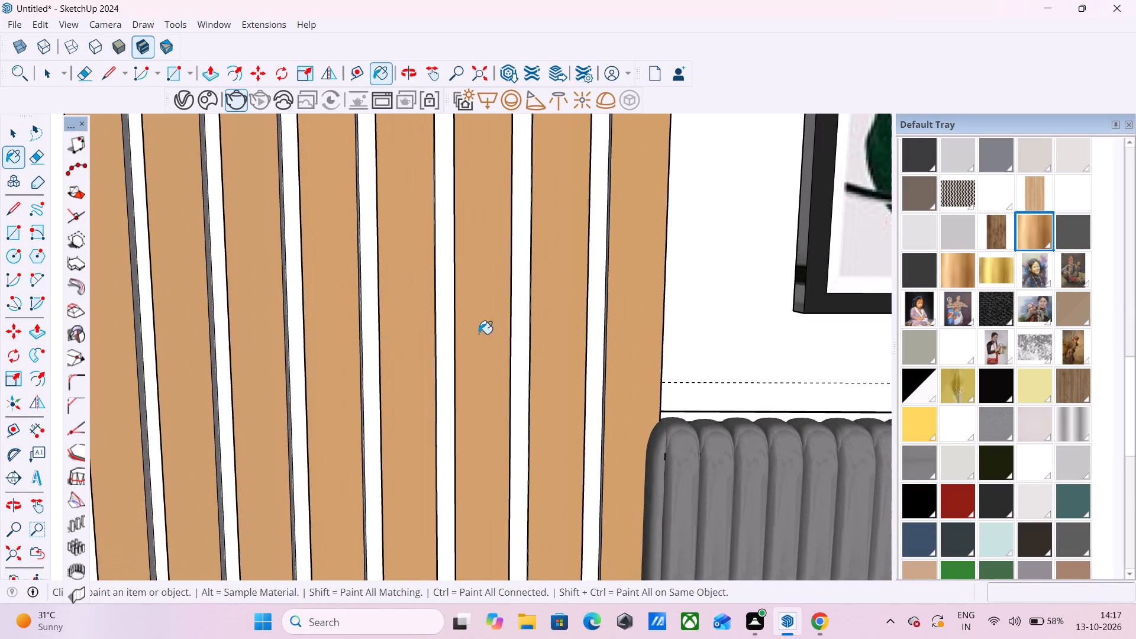
scroll(491, 337, down, 4)
middle_drag(218, 353, 75, 357)
scroll(293, 310, up, 4)
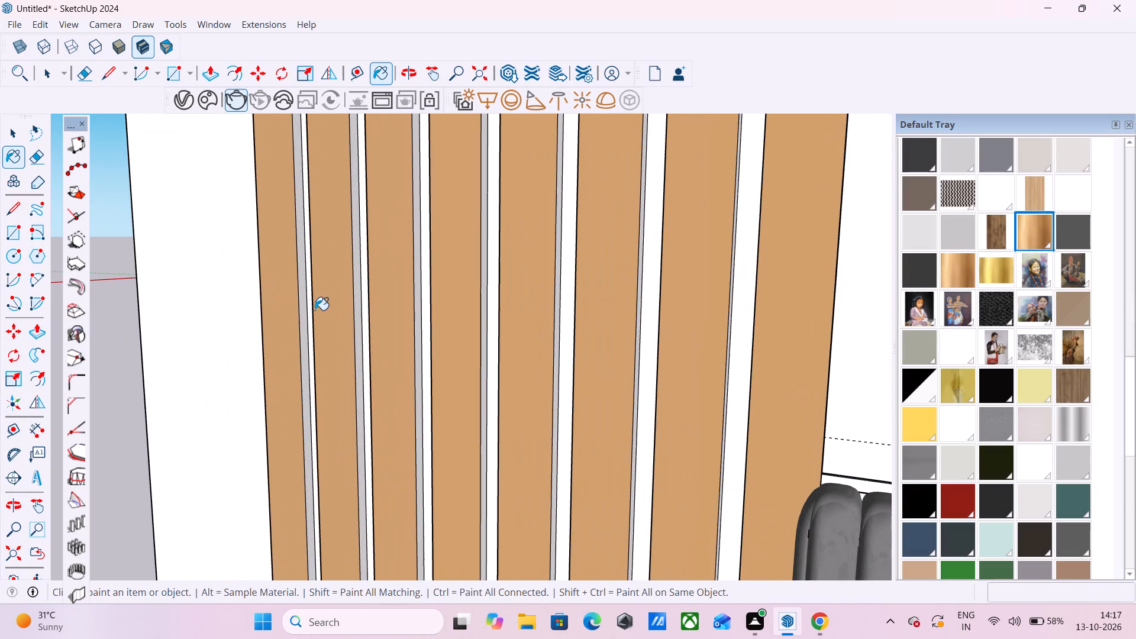
click(304, 310)
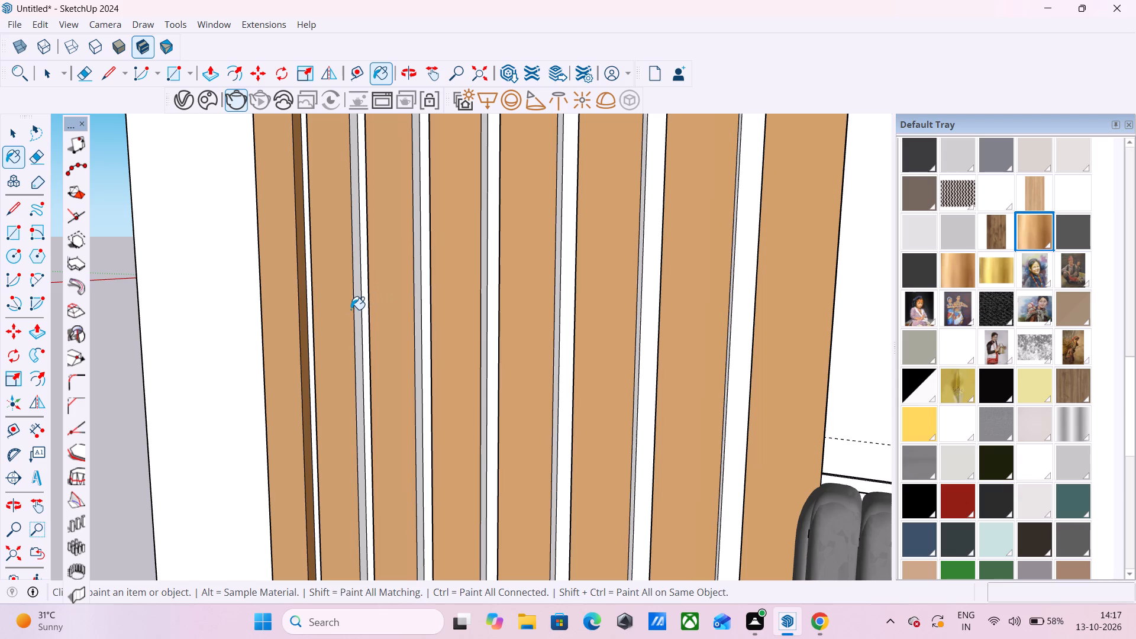
click(357, 305)
Paint the side faces pointing away from the bed on the panel's other seven slats with the copper-coloured metallic material.
middle_drag(332, 328, 616, 344)
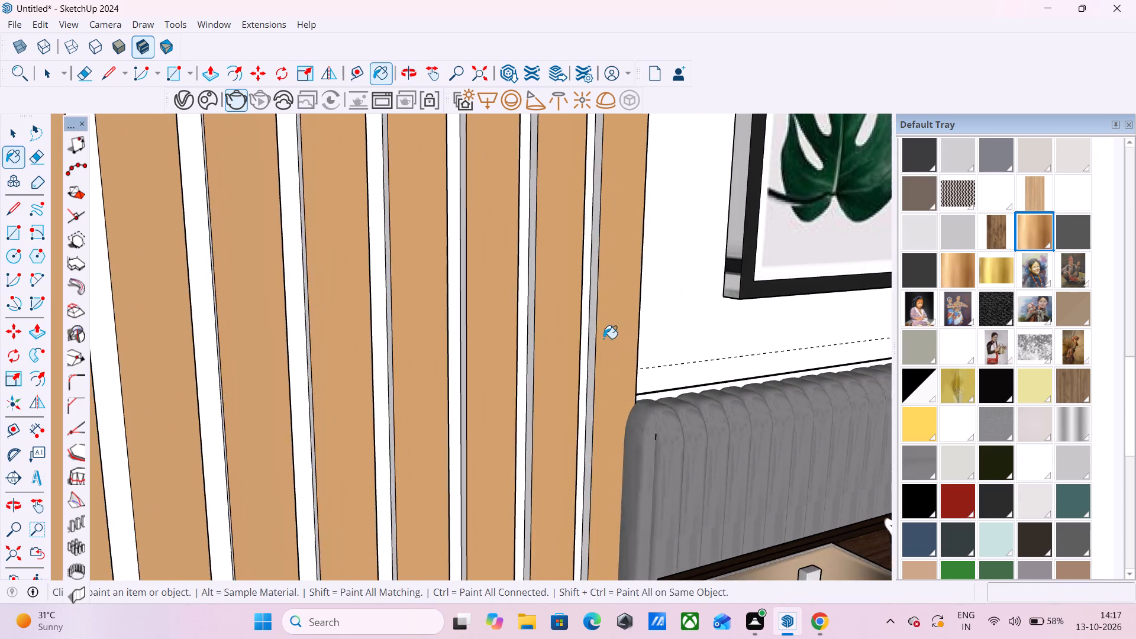
scroll(603, 338, down, 8)
scroll(402, 335, up, 8)
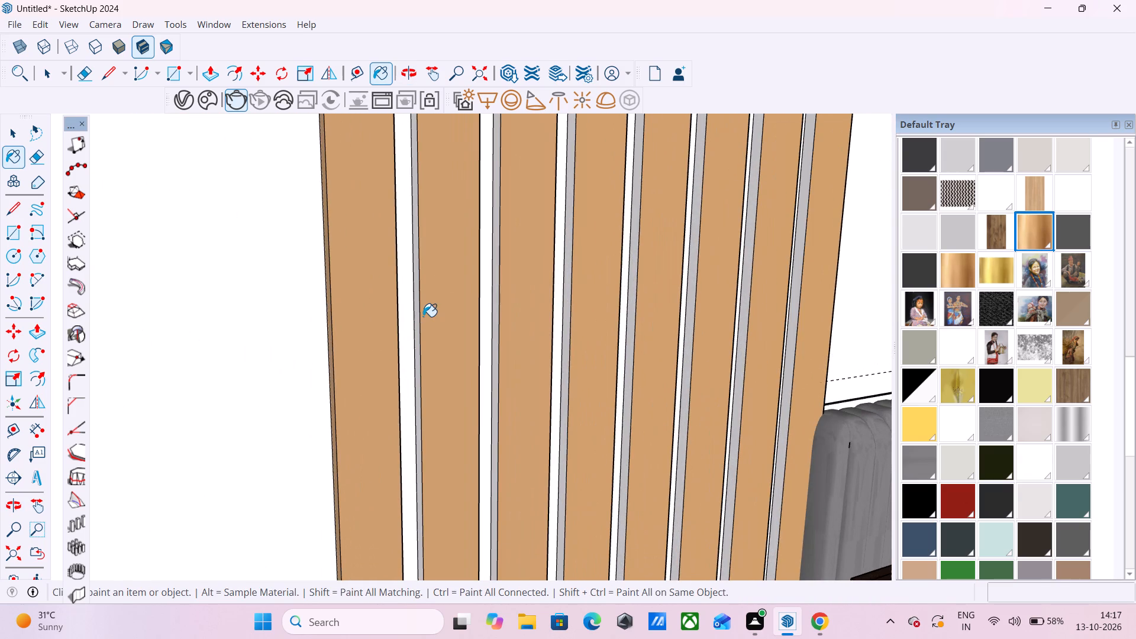
click(417, 309)
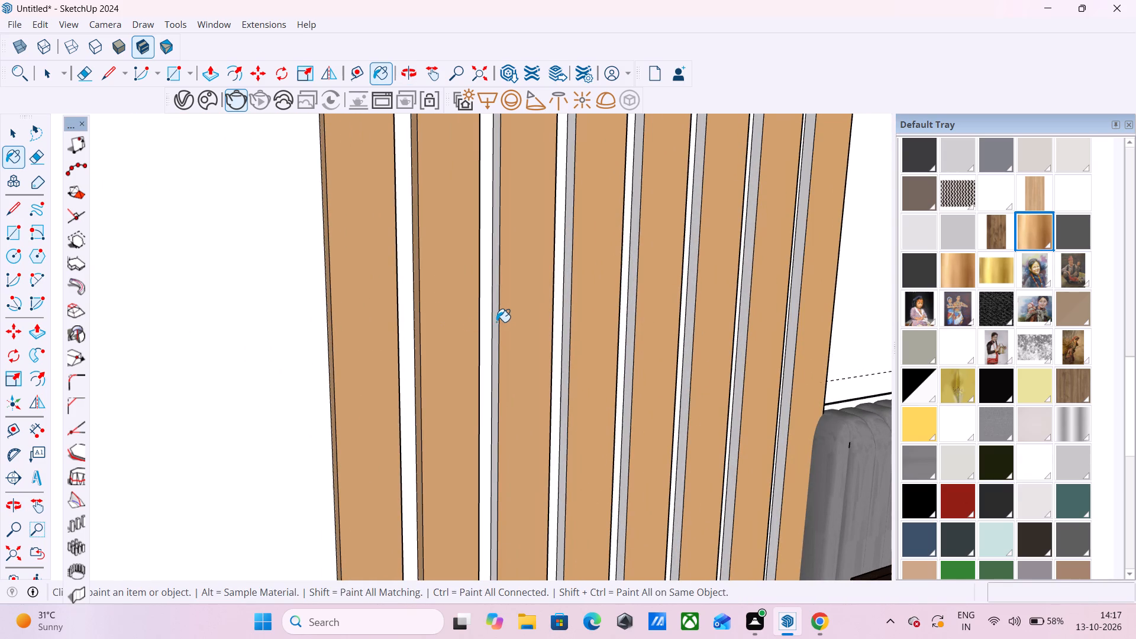
click(494, 320)
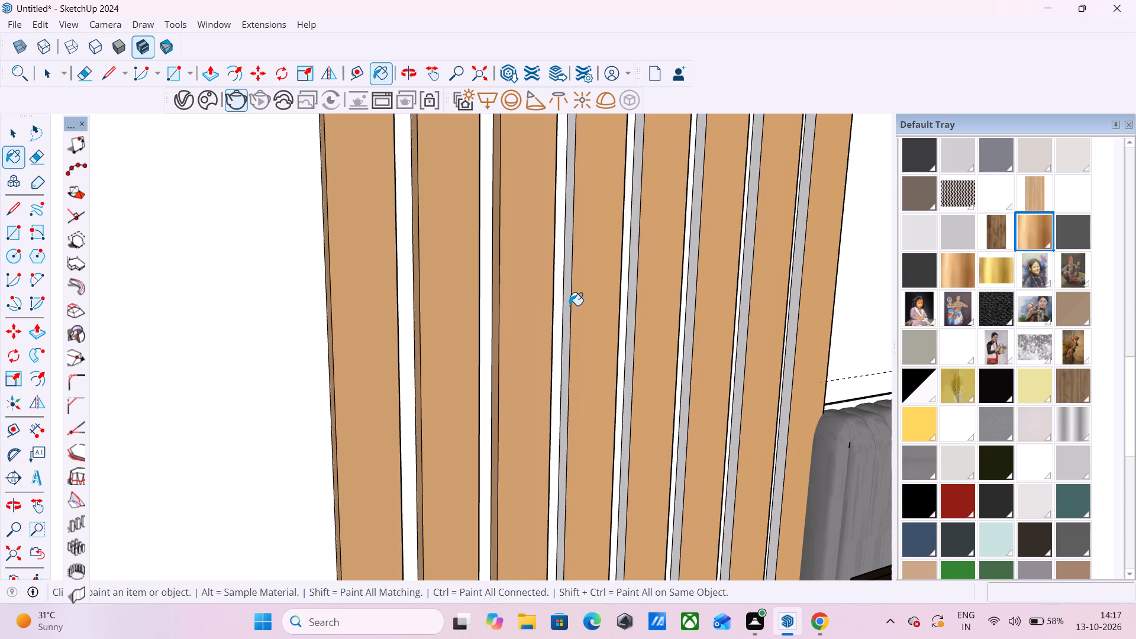
click(566, 308)
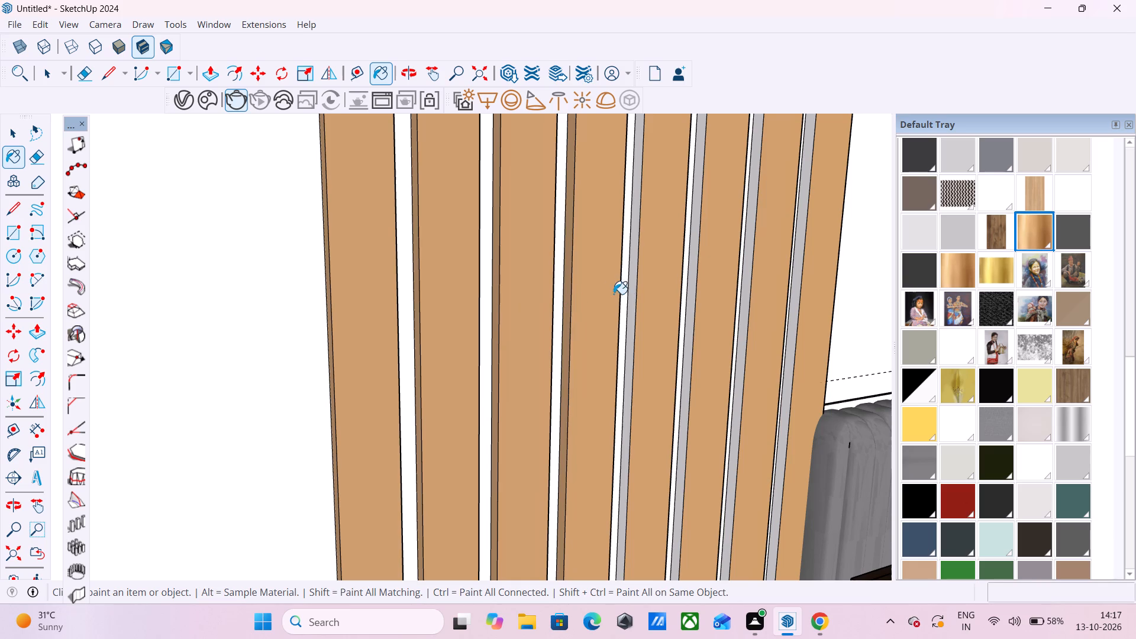
click(632, 292)
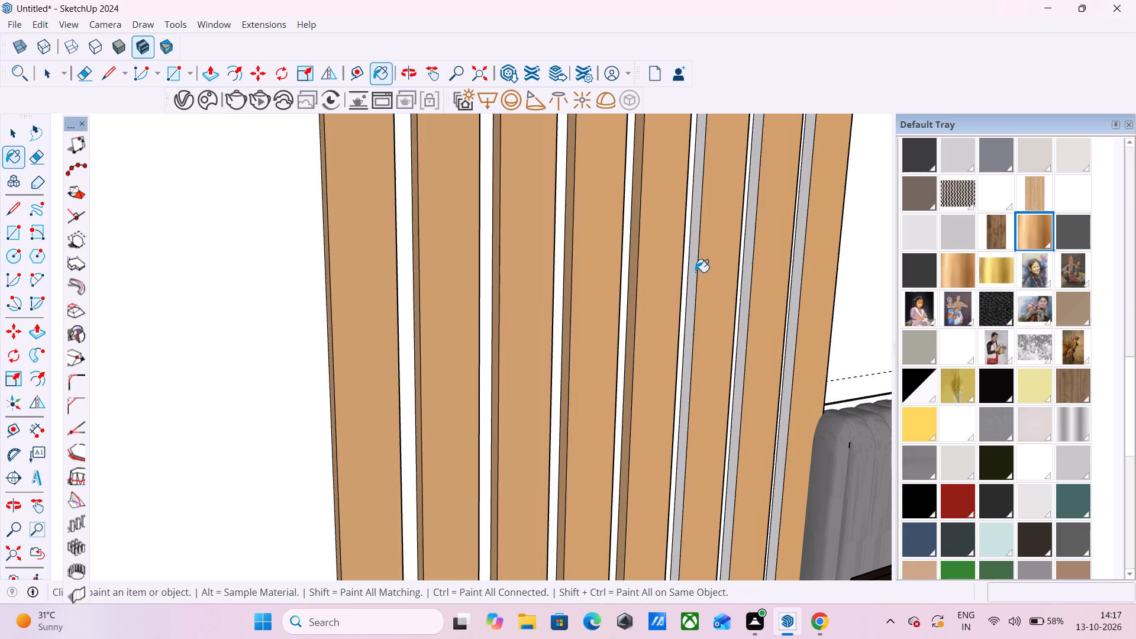
click(691, 270)
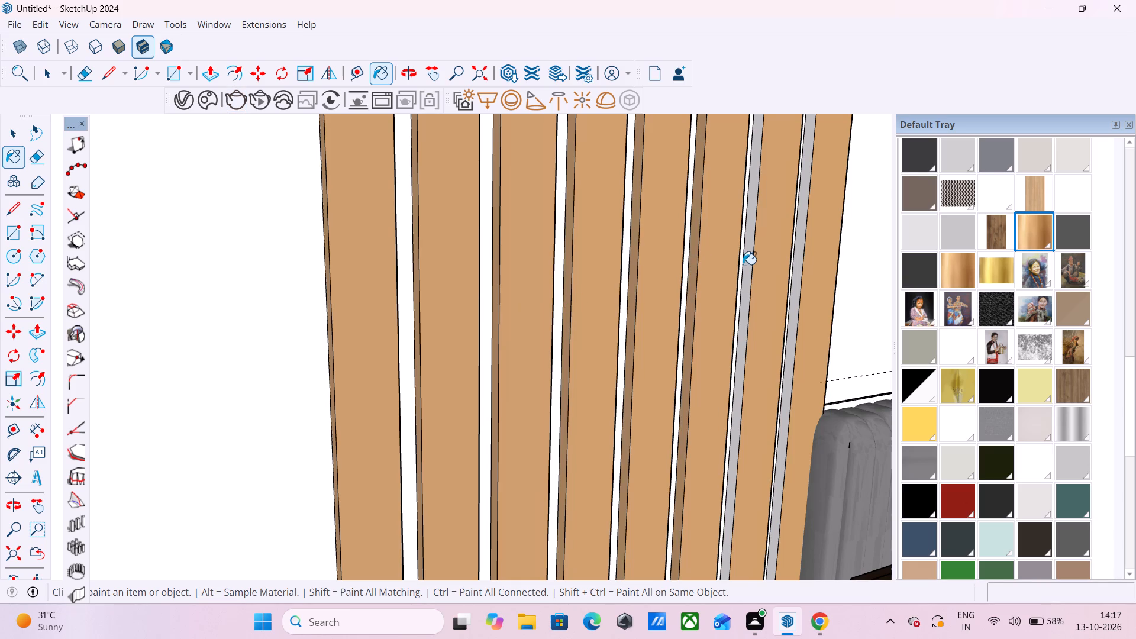
click(745, 264)
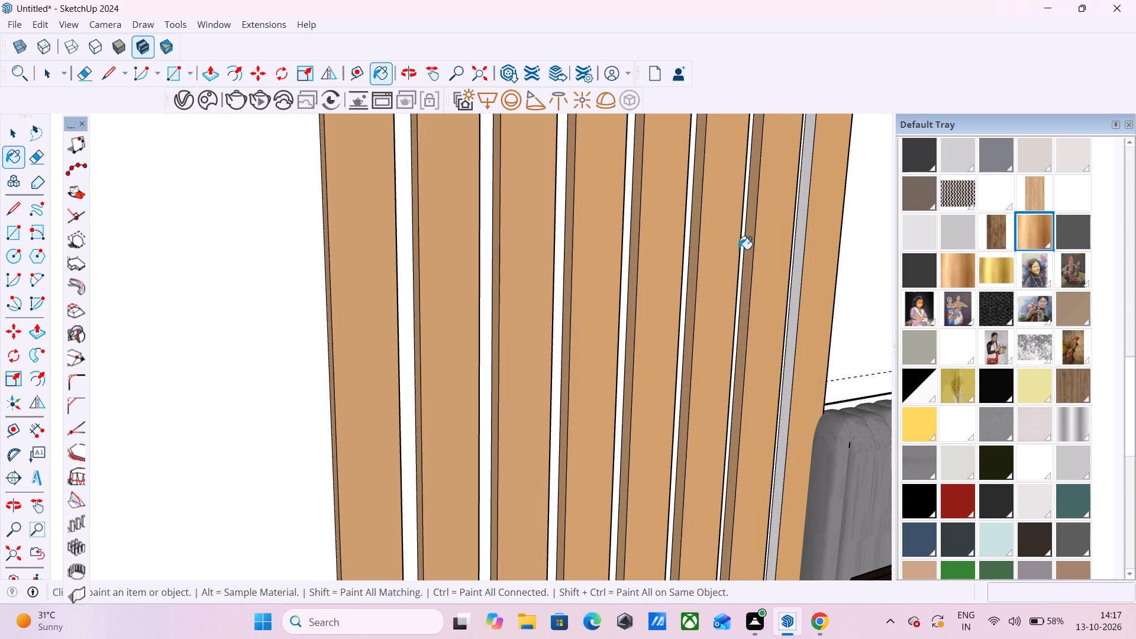
click(799, 243)
Paint the bed-facing side faces of the remaining six slats in the same panel with the copper-coloured metallic material.
middle_drag(686, 267, 679, 269)
middle_drag(589, 270, 456, 282)
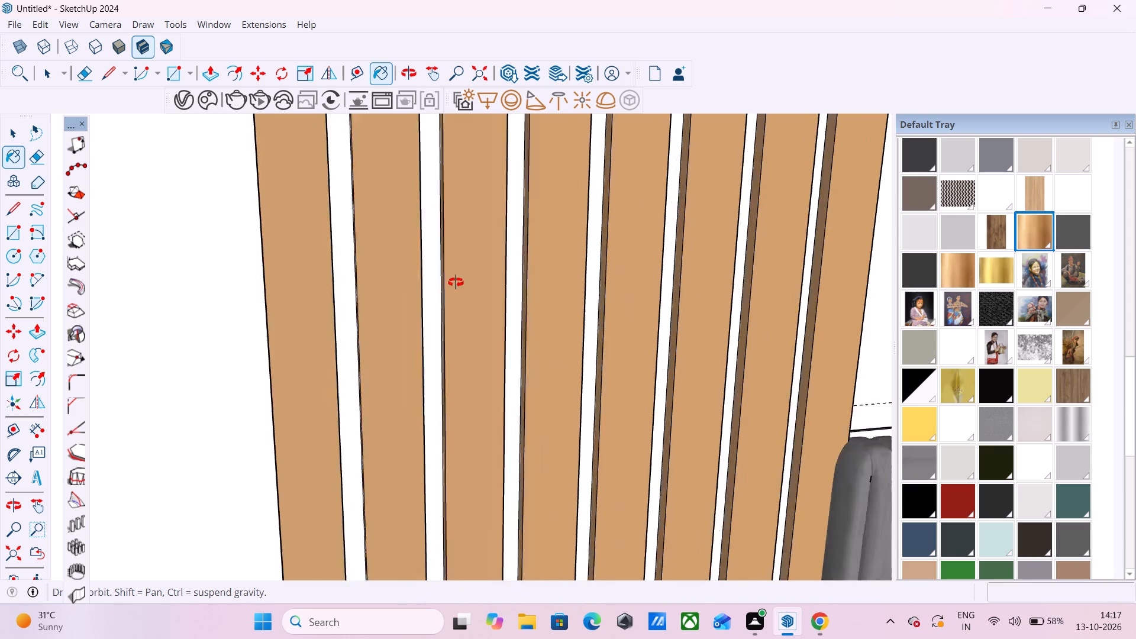
middle_drag(456, 282, 425, 285)
middle_drag(417, 286, 253, 285)
scroll(258, 243, down, 3)
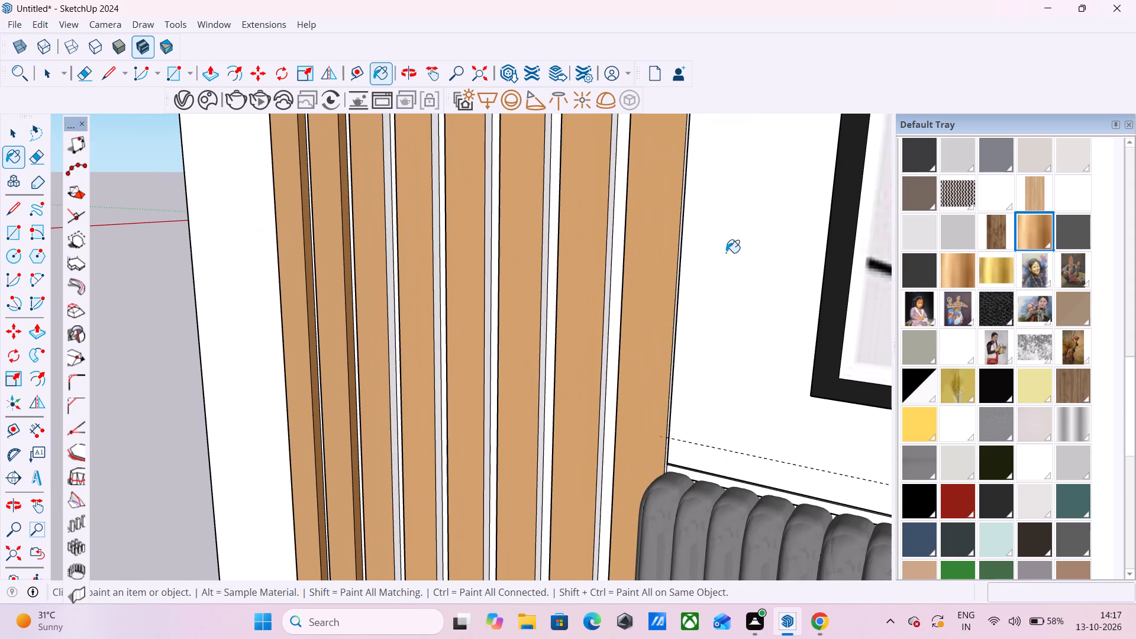
scroll(715, 248, up, 7)
click(661, 262)
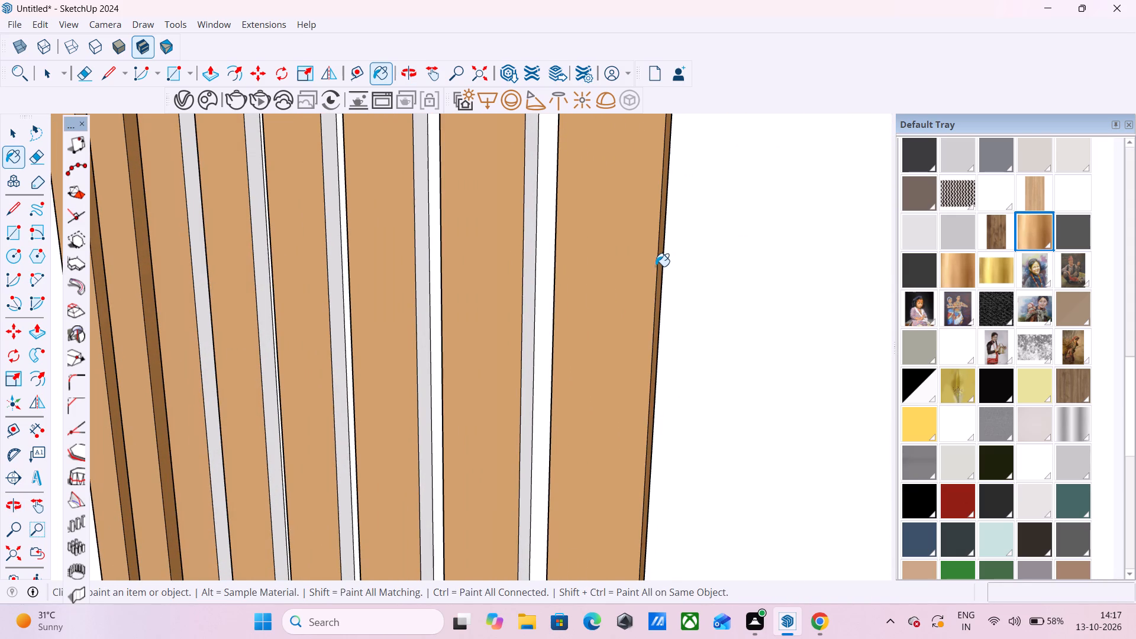
click(527, 258)
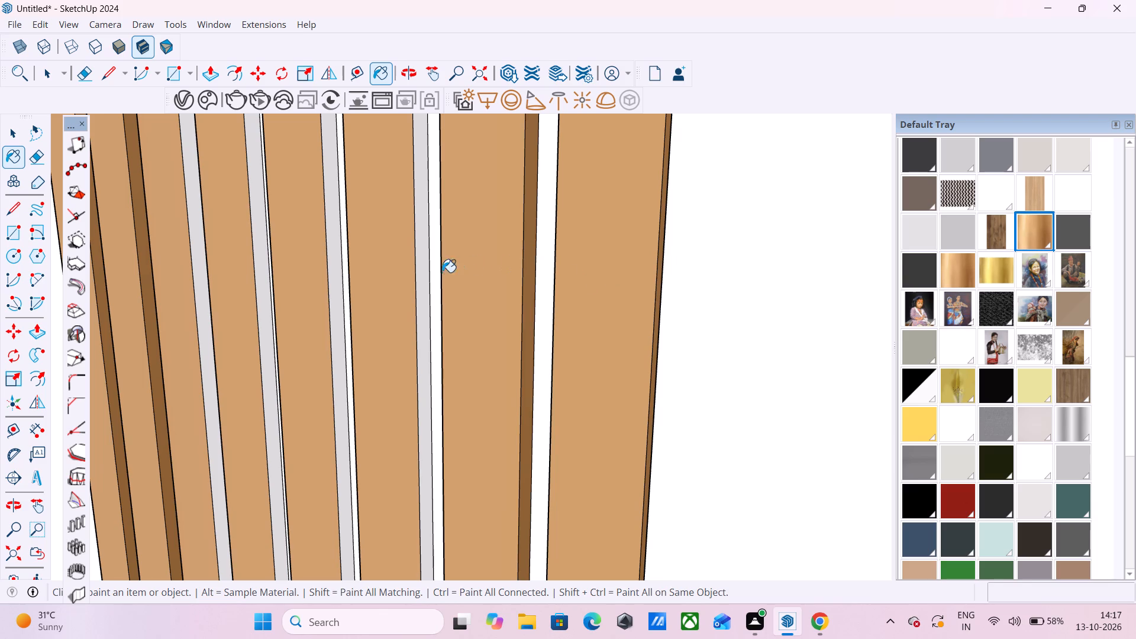
click(425, 264)
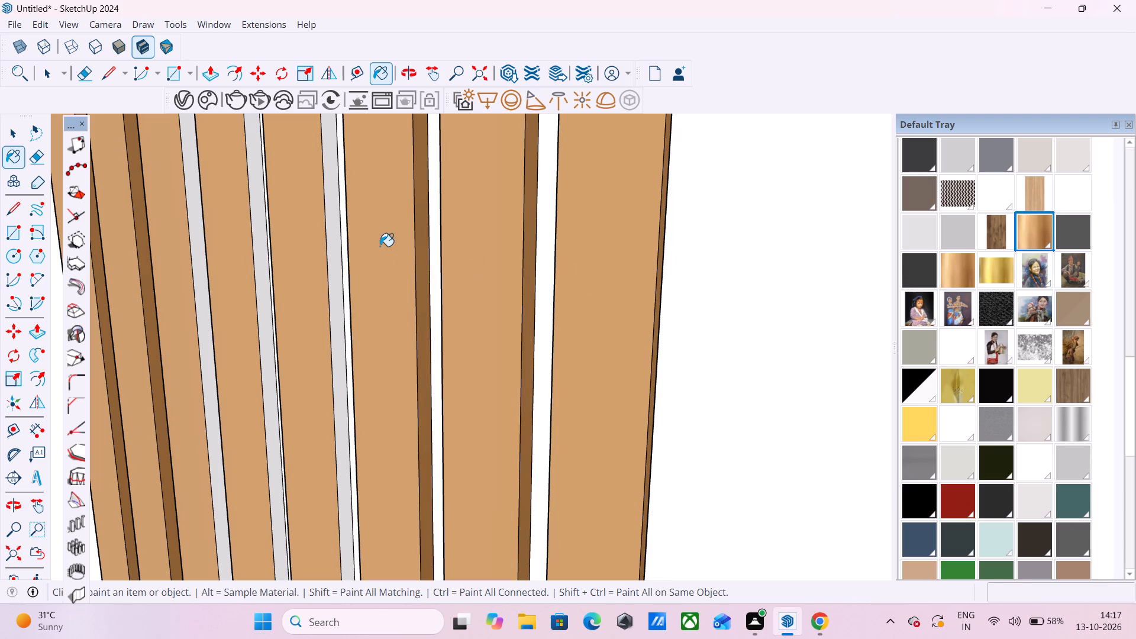
click(332, 241)
click(261, 251)
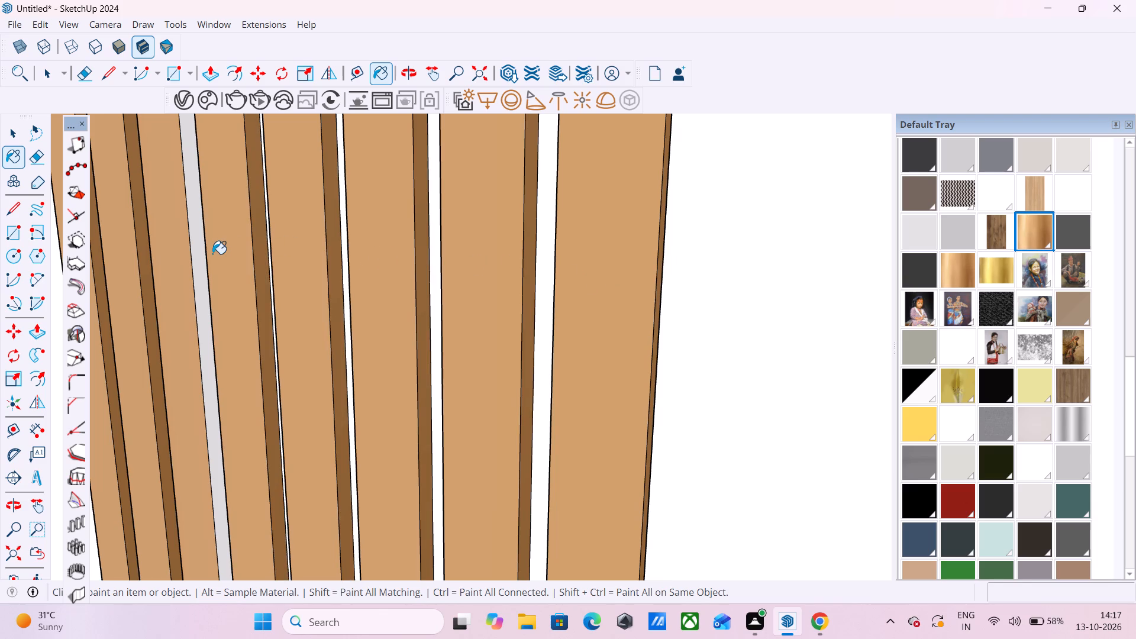
click(198, 249)
Paint the front and bed-facing side faces of the first two slats beside the pictures, in the panel near the shelves, with the copper-coloured metallic material.
scroll(234, 270, down, 14)
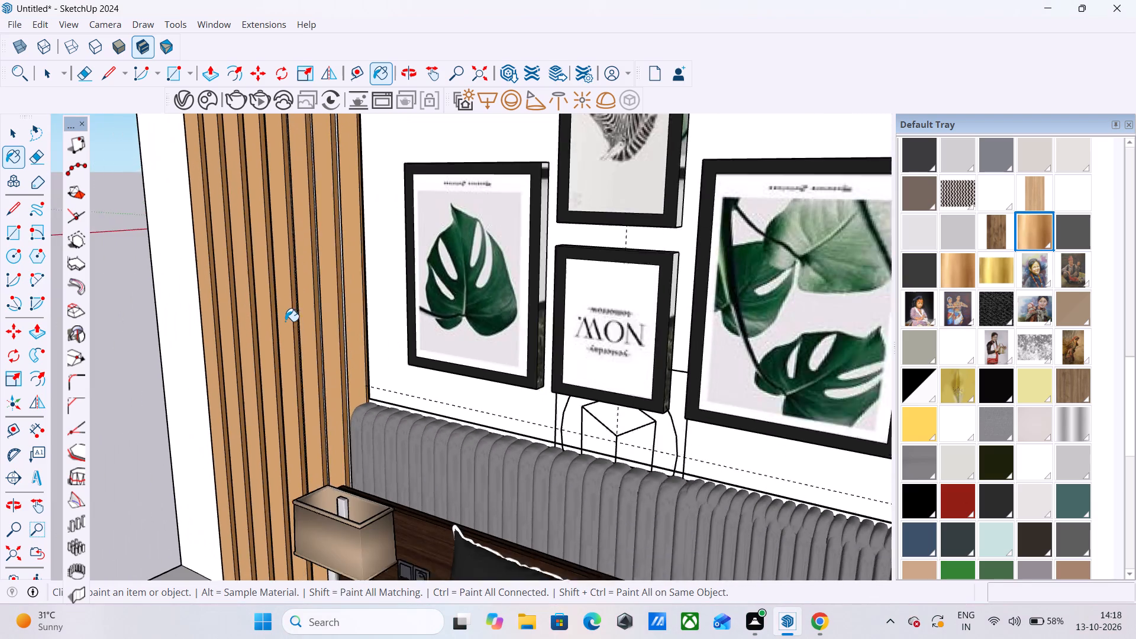
middle_drag(459, 375, 524, 385)
middle_drag(532, 386, 888, 376)
scroll(628, 351, down, 3)
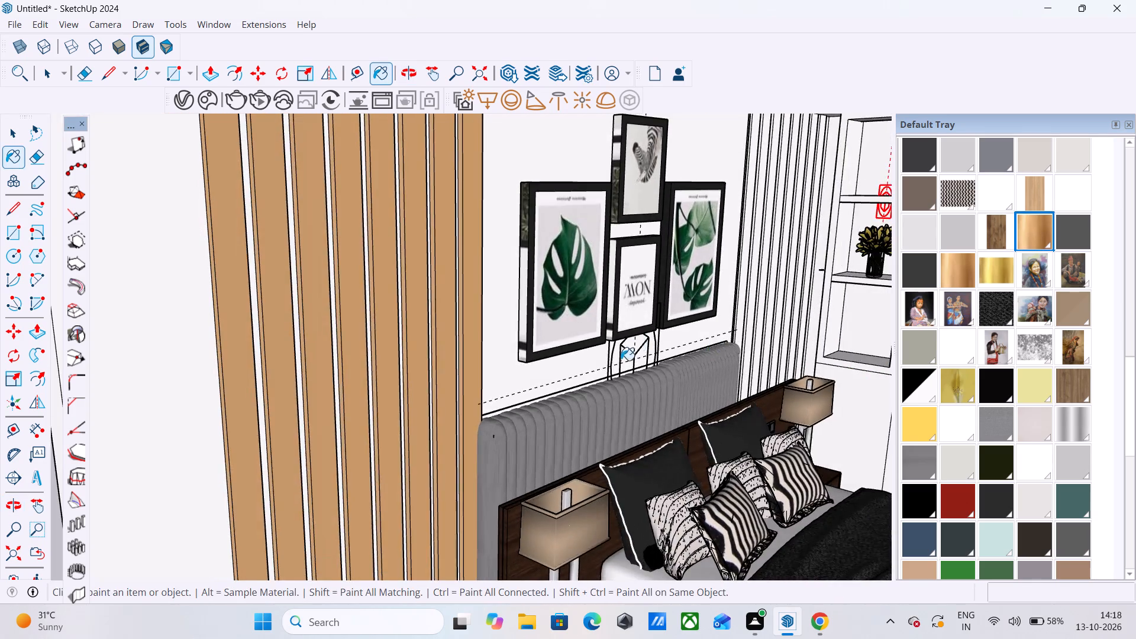
scroll(621, 360, down, 3)
scroll(740, 250, up, 15)
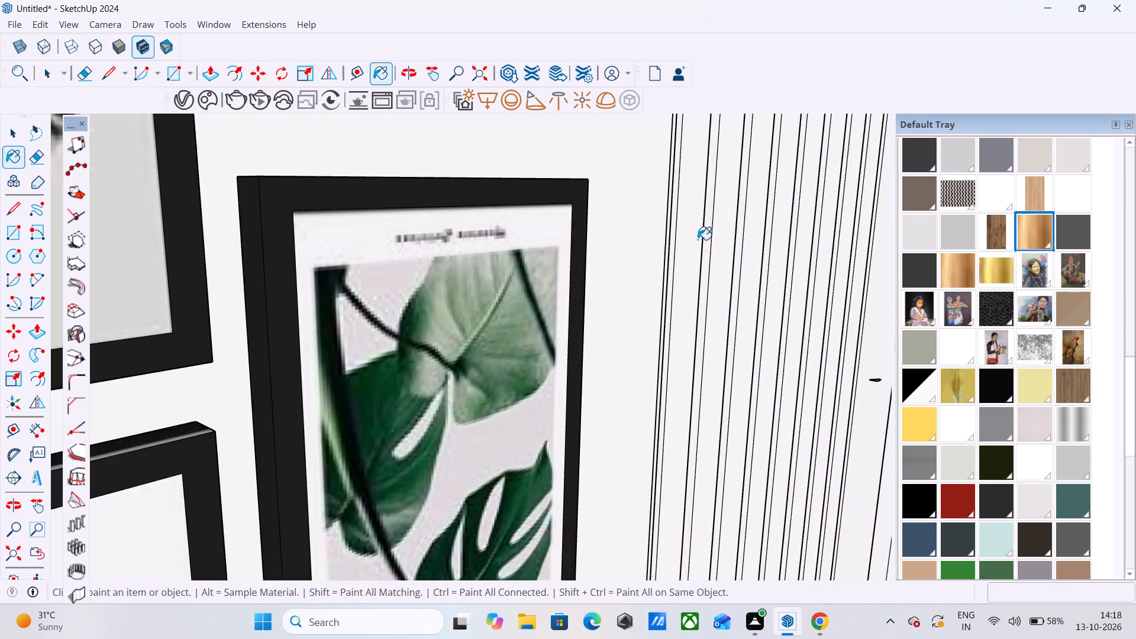
scroll(698, 240, up, 7)
click(651, 232)
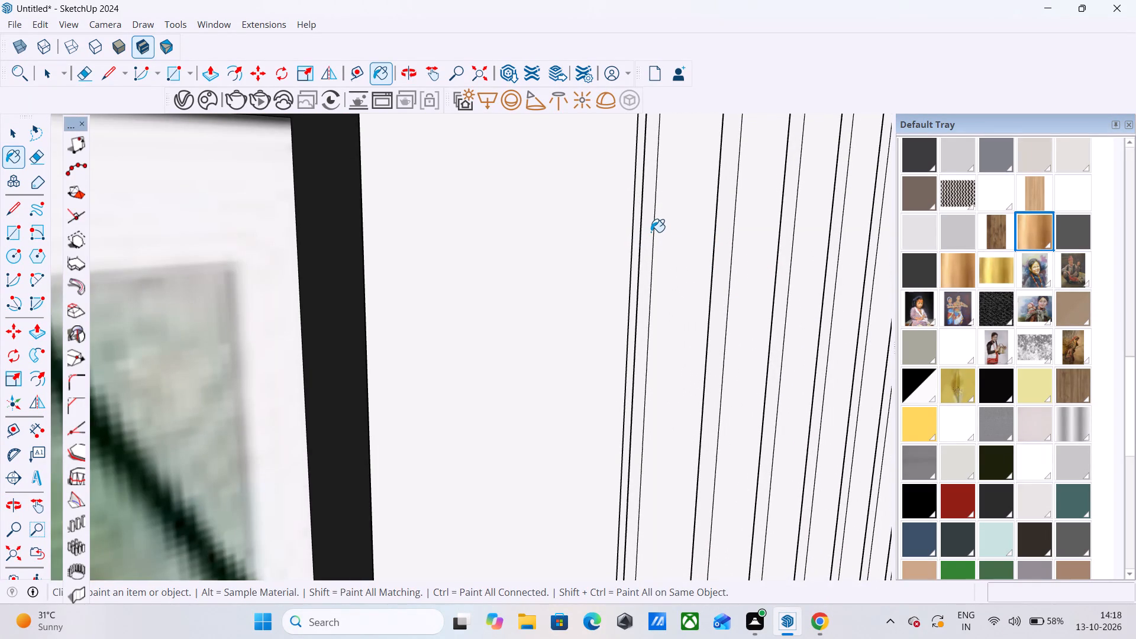
click(694, 237)
scroll(627, 261, up, 1)
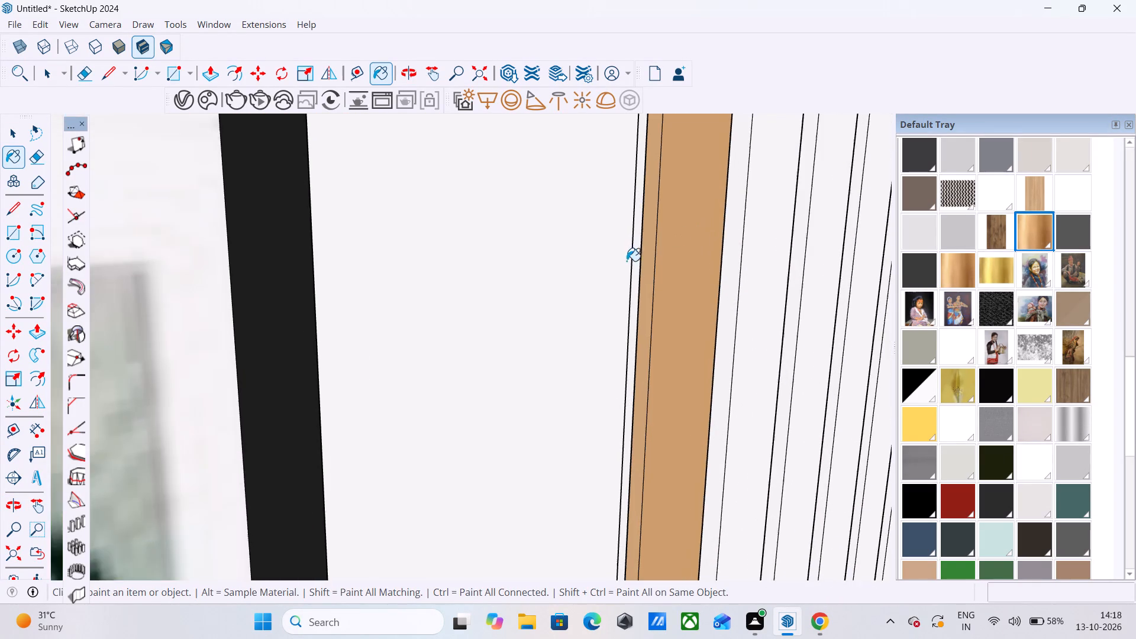
middle_drag(627, 261, 734, 268)
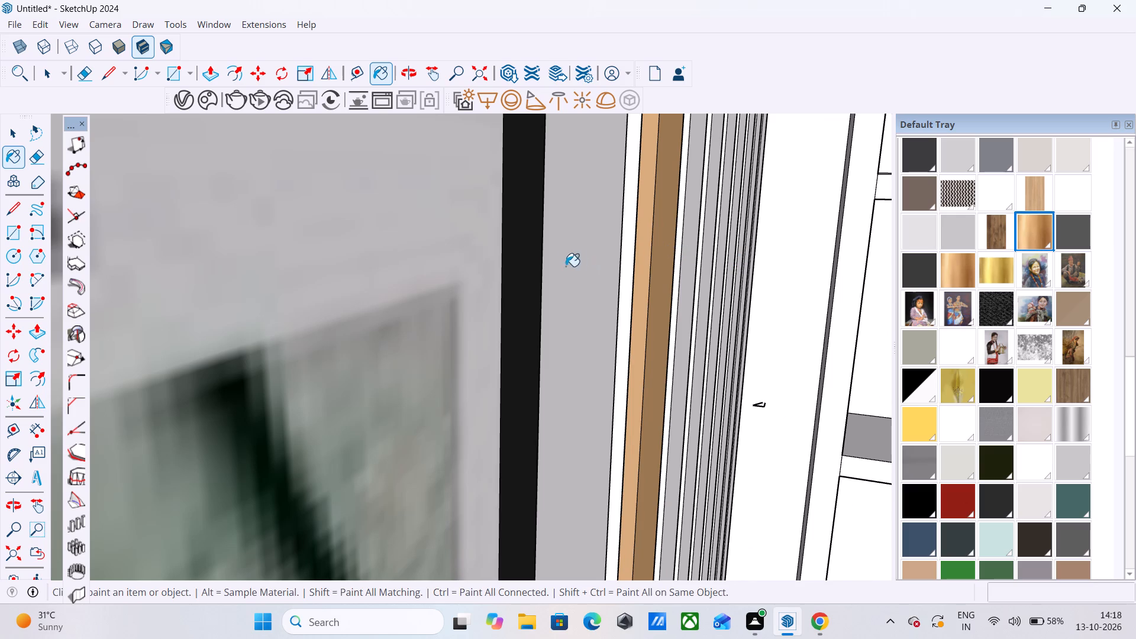
scroll(505, 263, down, 11)
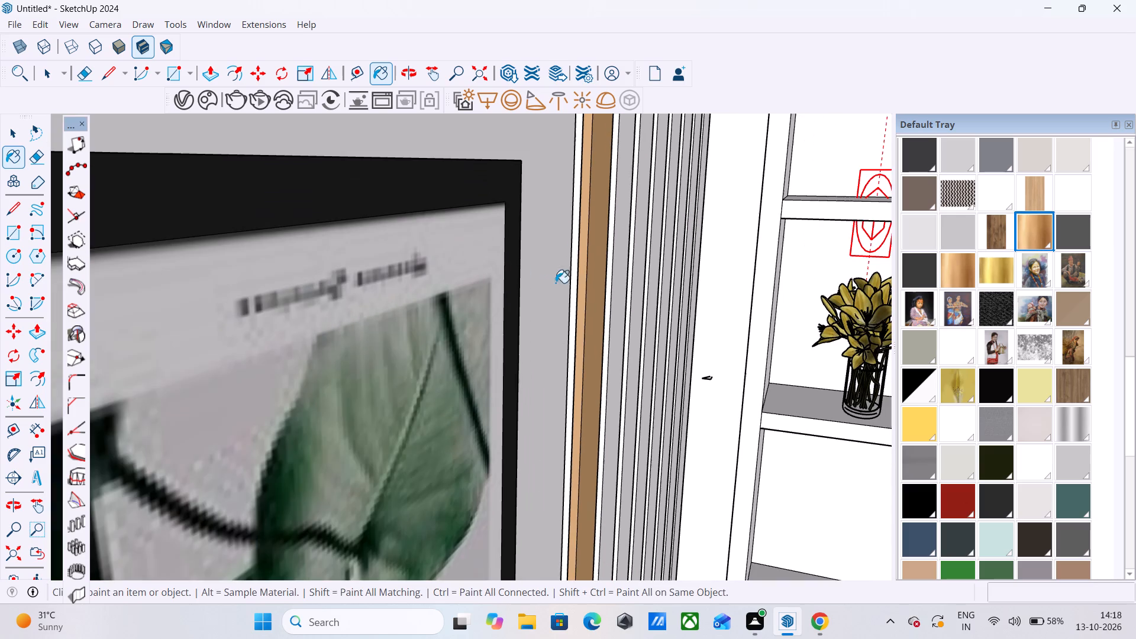
scroll(653, 250, up, 10)
click(559, 253)
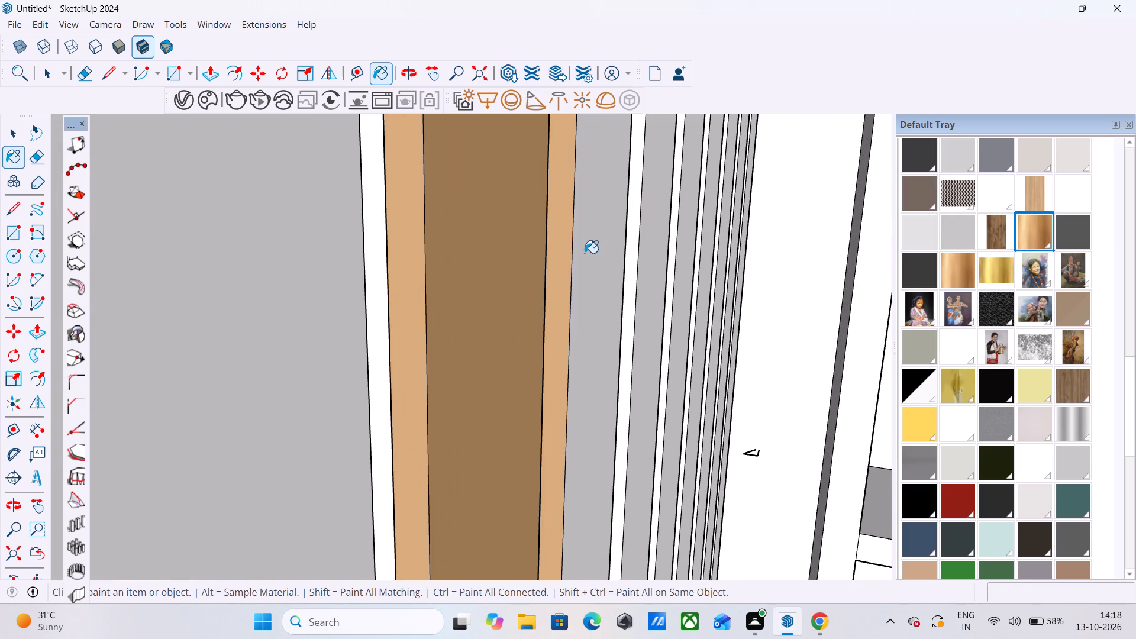
click(592, 248)
Paint the front and bed-facing side faces of the third, fourth and fifth slats in the shelf-side panel with the copper-coloured metallic material.
scroll(673, 251, up, 1)
middle_drag(538, 291, 472, 289)
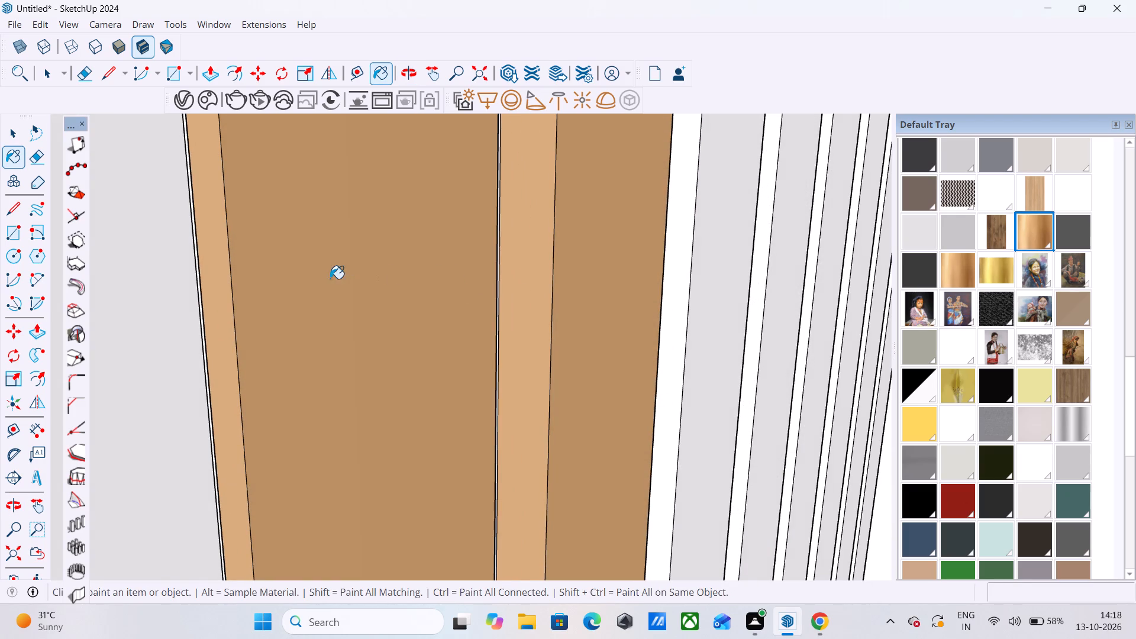
middle_drag(548, 269, 376, 273)
scroll(376, 273, down, 6)
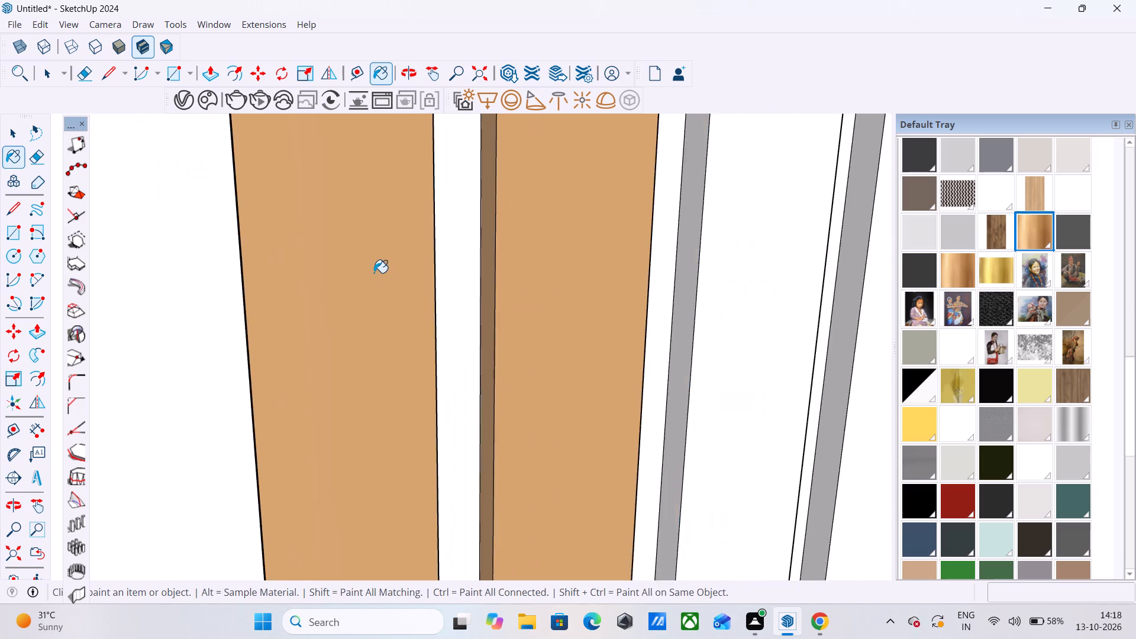
scroll(374, 273, down, 3)
click(670, 260)
click(769, 257)
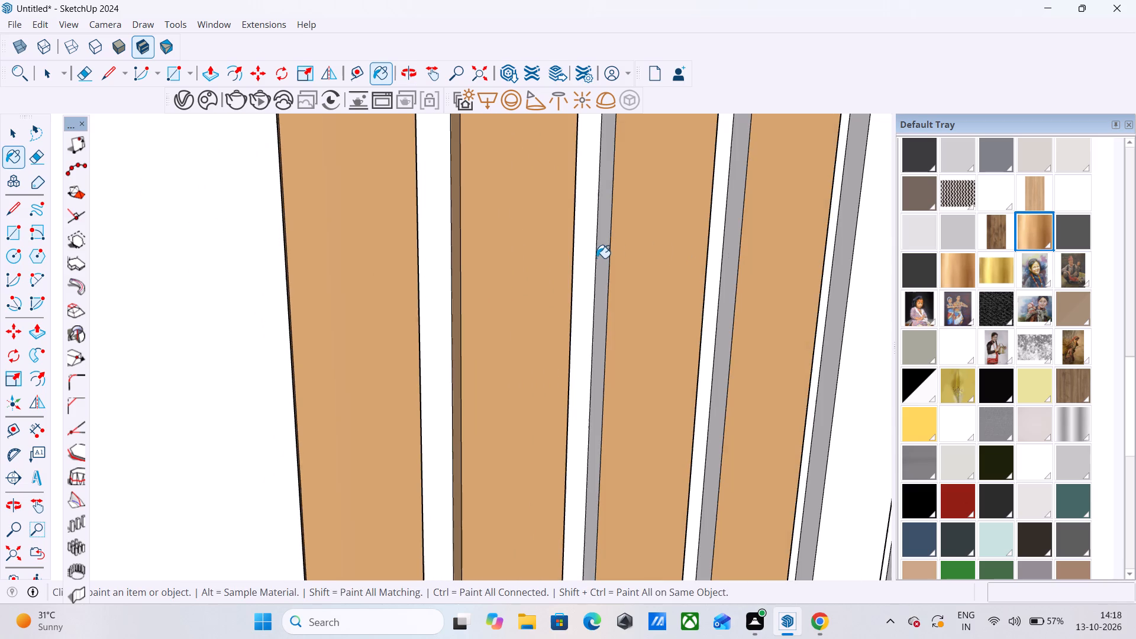
click(606, 254)
click(731, 250)
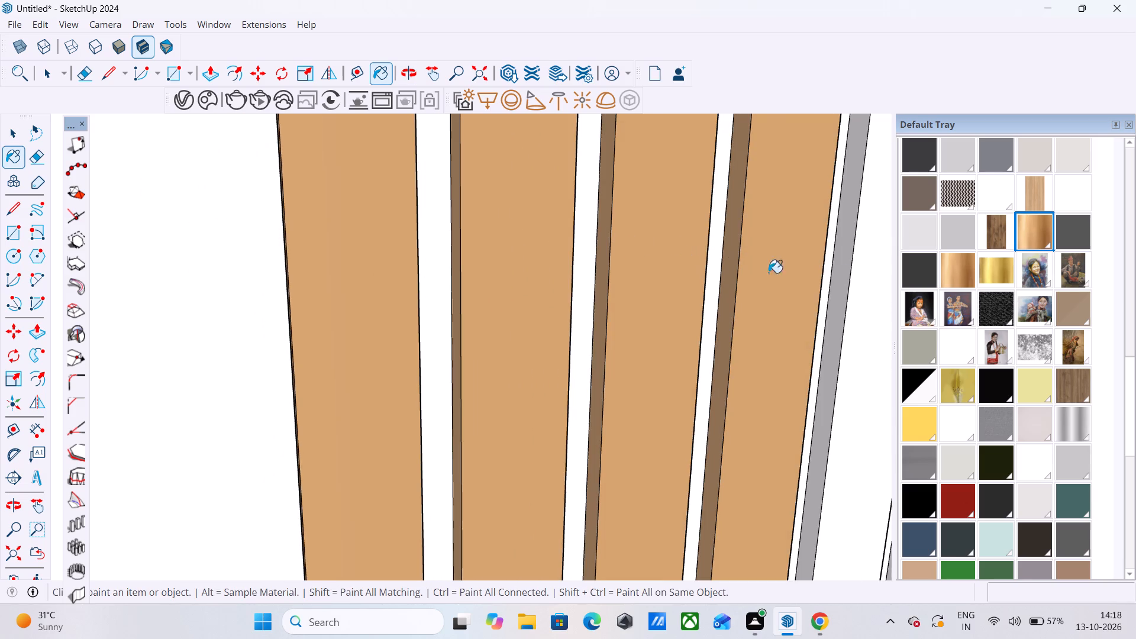
click(844, 270)
click(869, 270)
Paint the front and bed-facing side faces of the last three slats in the shelf-side panel with the copper-coloured metallic material.
scroll(473, 288, down, 8)
scroll(867, 292, up, 4)
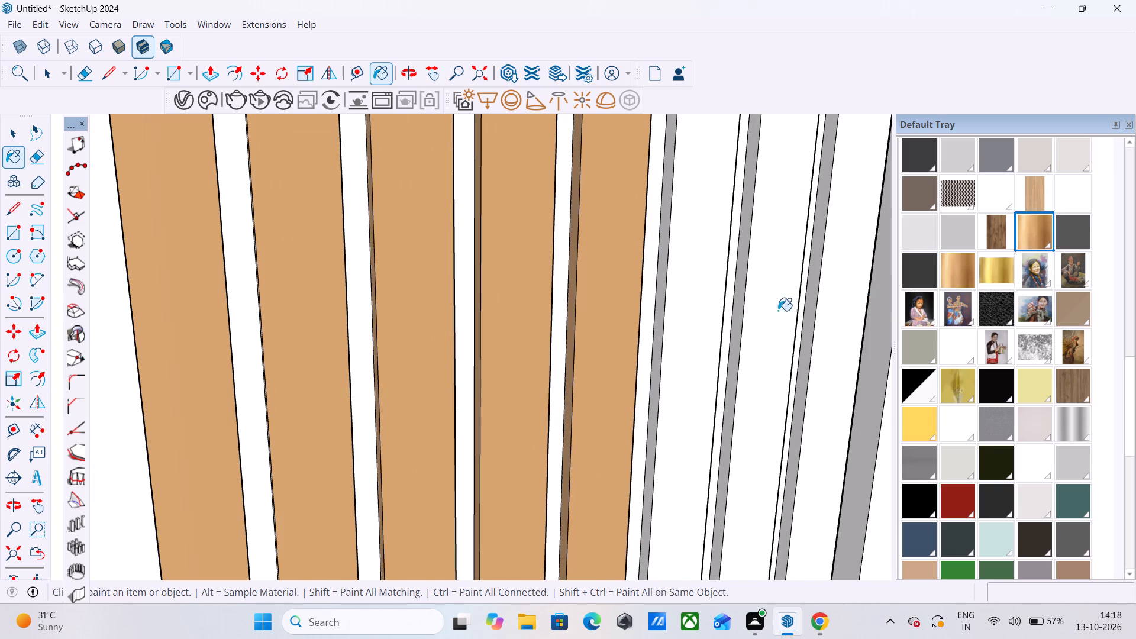
click(696, 320)
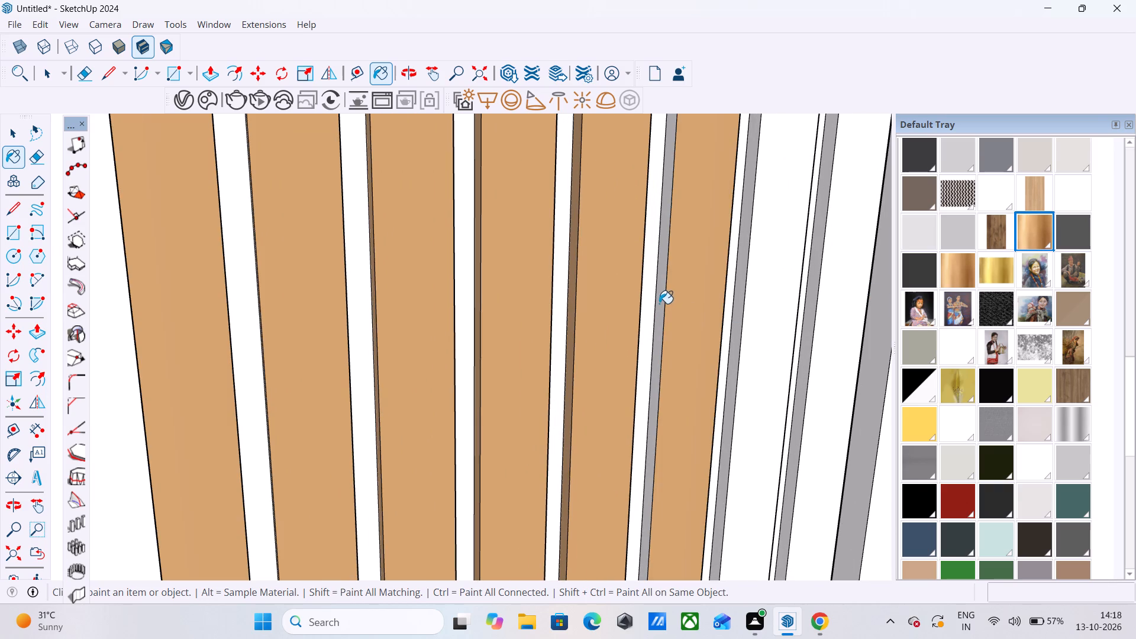
click(659, 304)
click(777, 292)
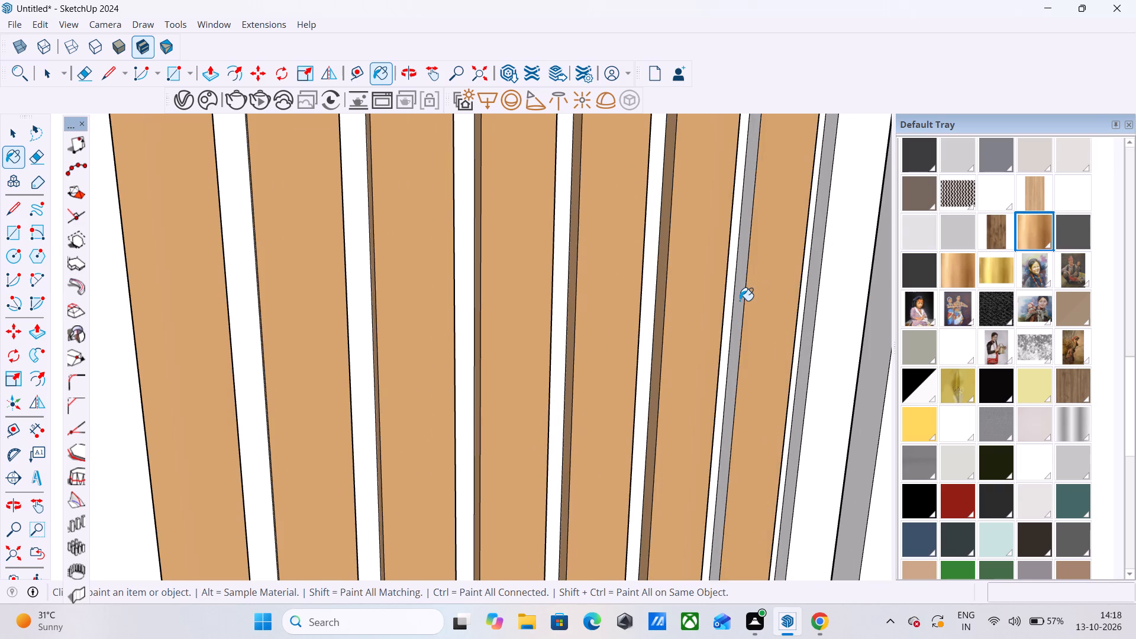
click(741, 299)
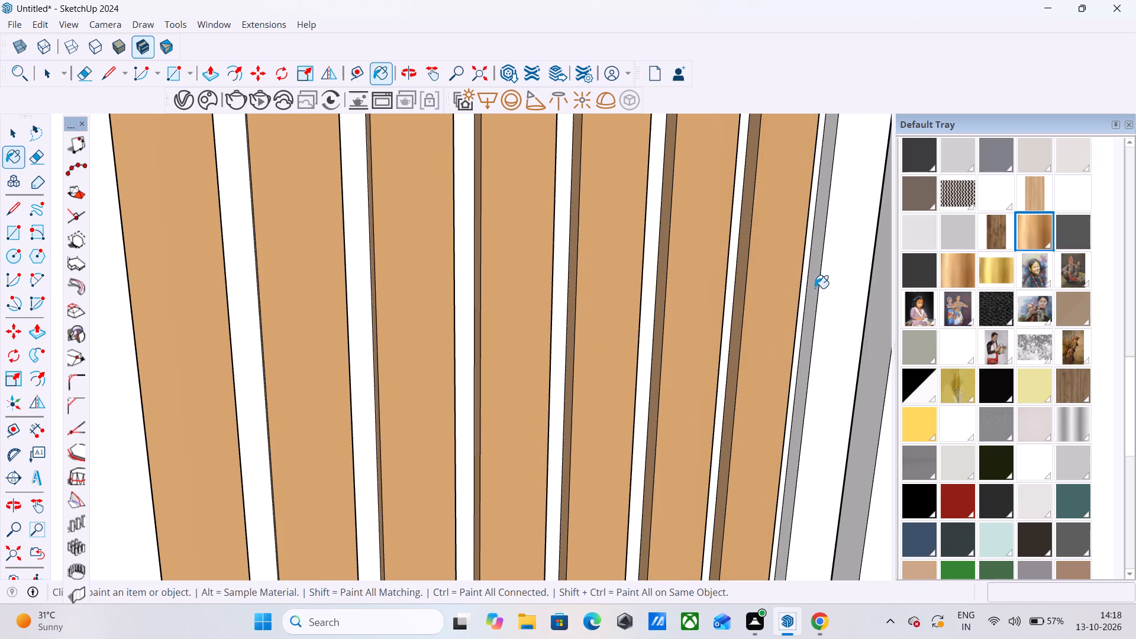
click(815, 288)
click(832, 288)
scroll(860, 303, down, 7)
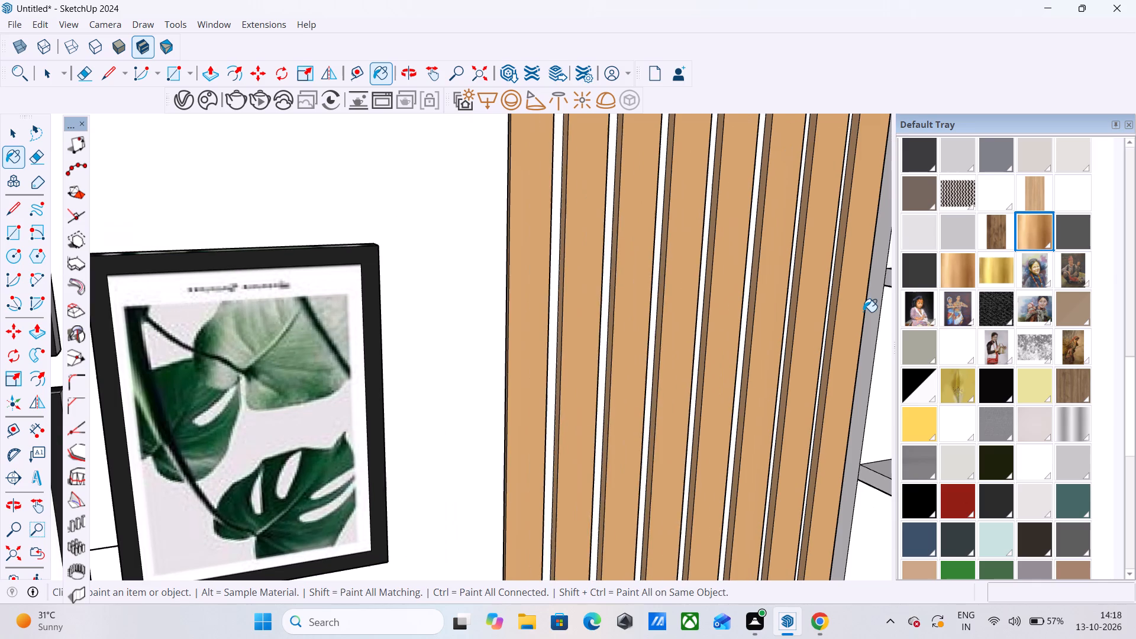
scroll(544, 322, up, 4)
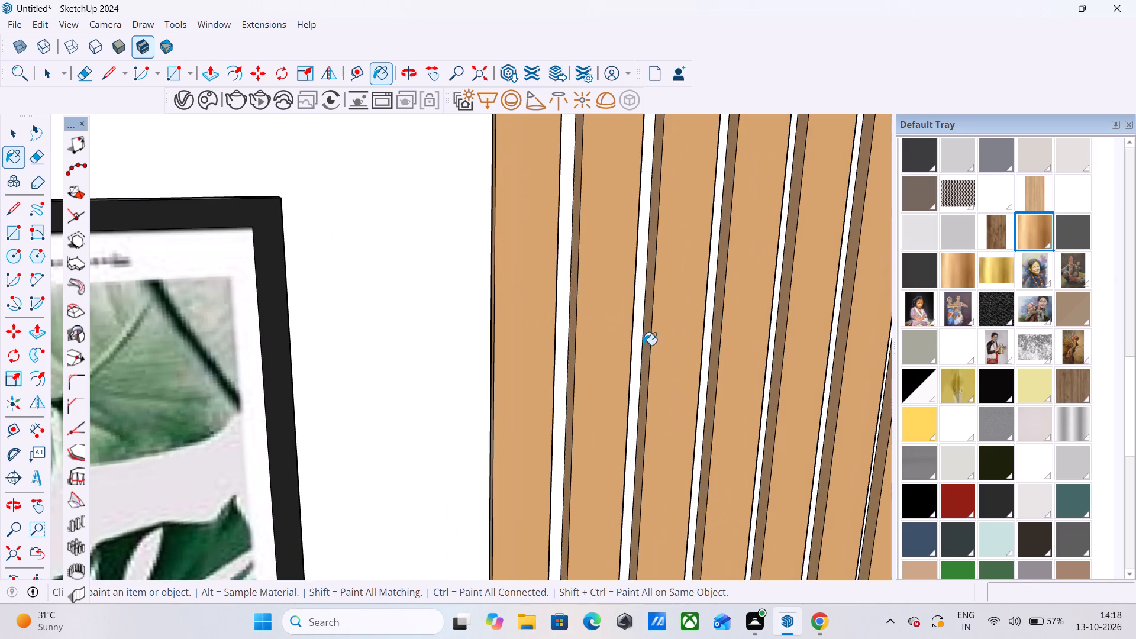
Paint the shelf-facing side faces of the first four slats beside the pictures, in the shelf-side panel, with the copper-coloured metallic material.
middle_drag(643, 345, 390, 343)
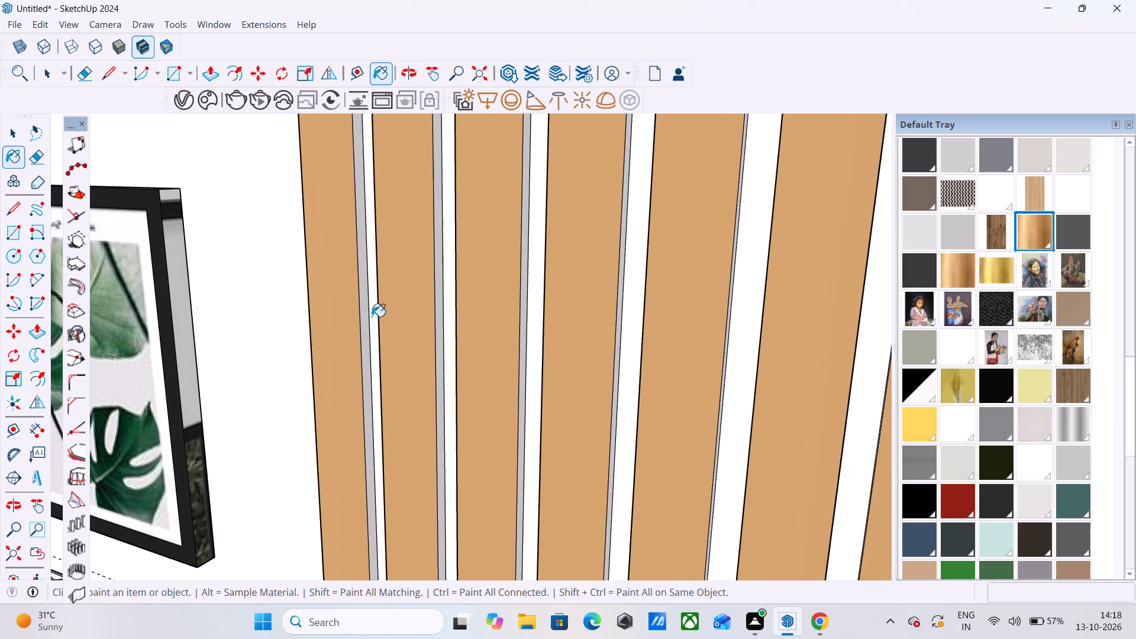
click(361, 271)
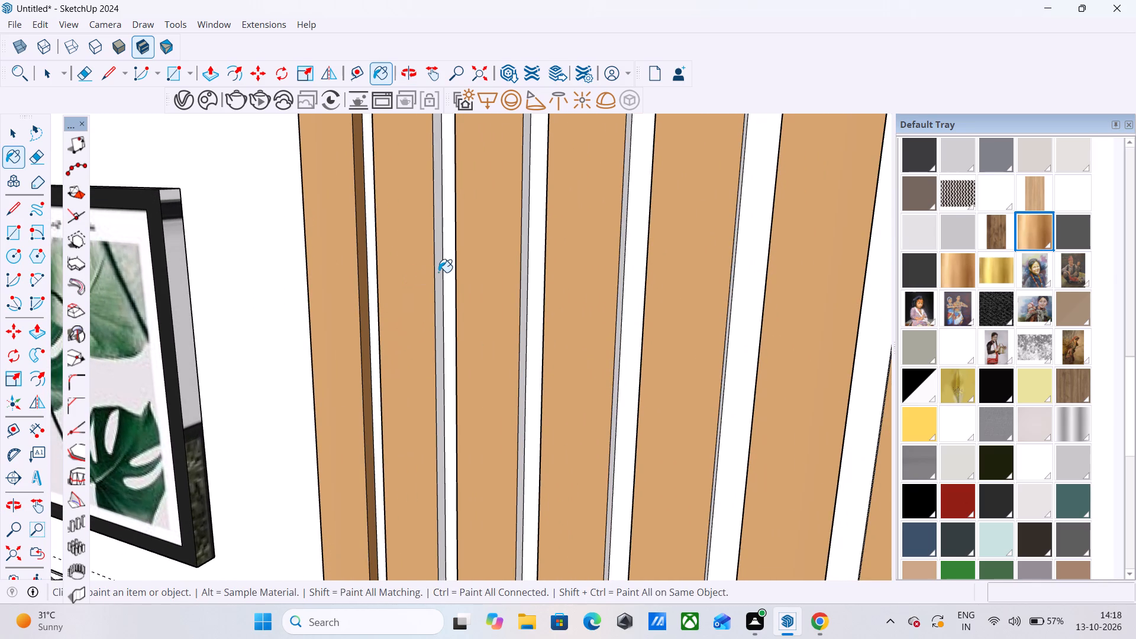
click(438, 272)
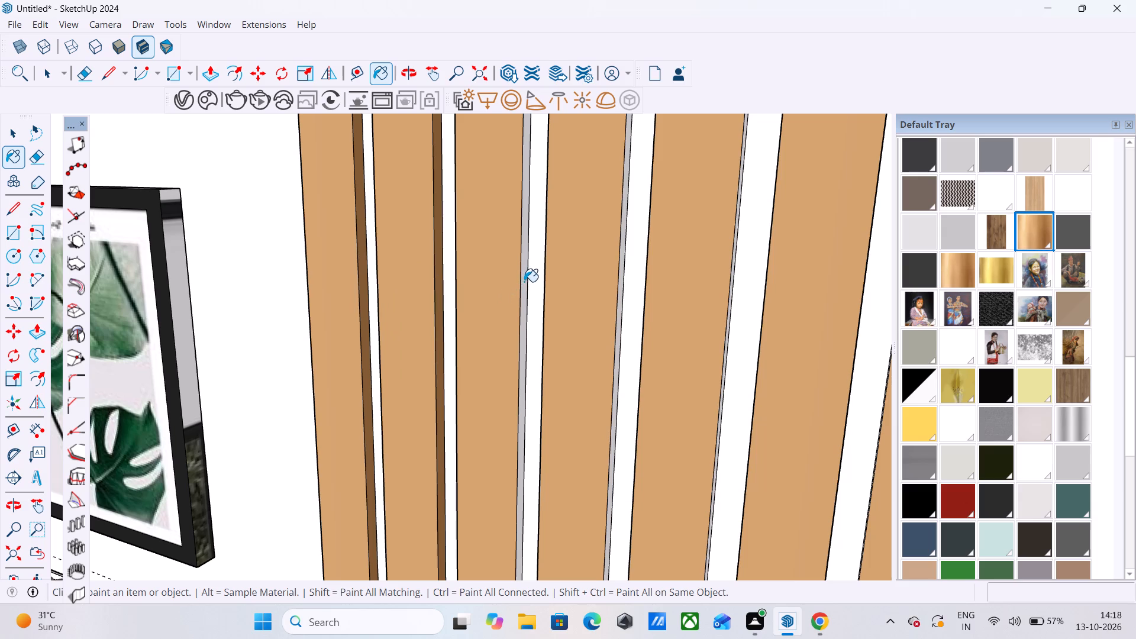
click(524, 280)
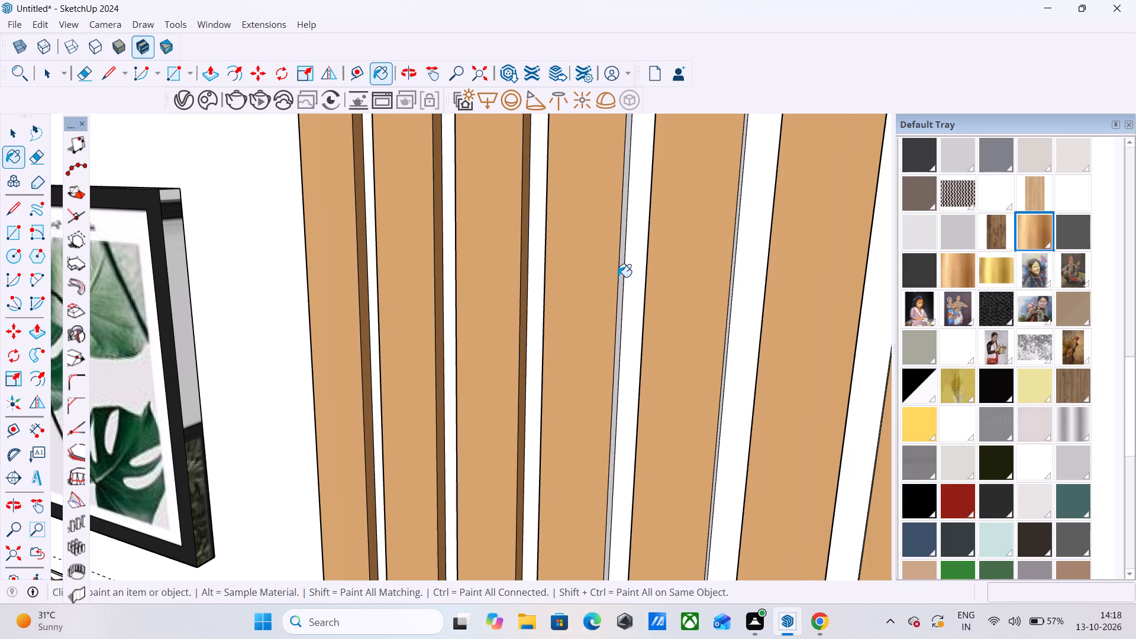
scroll(619, 276, up, 5)
click(622, 283)
scroll(404, 322, down, 3)
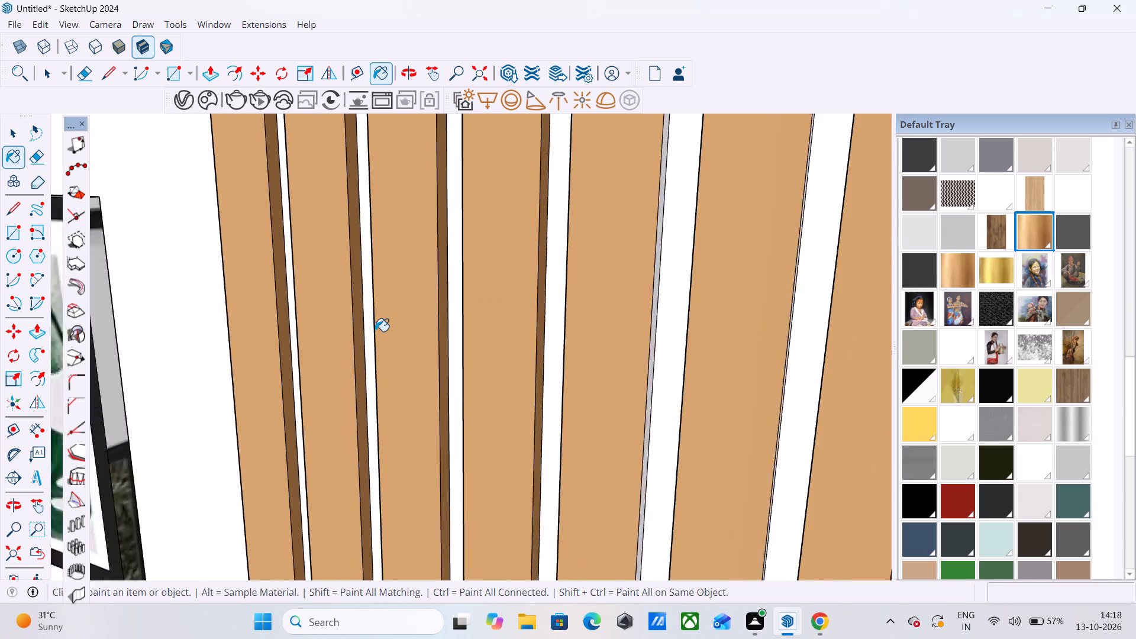
Paint the three unpainted shelf-facing side faces nearest the shelves in the same slat panel with the copper-coloured metallic material.
scroll(375, 331, down, 14)
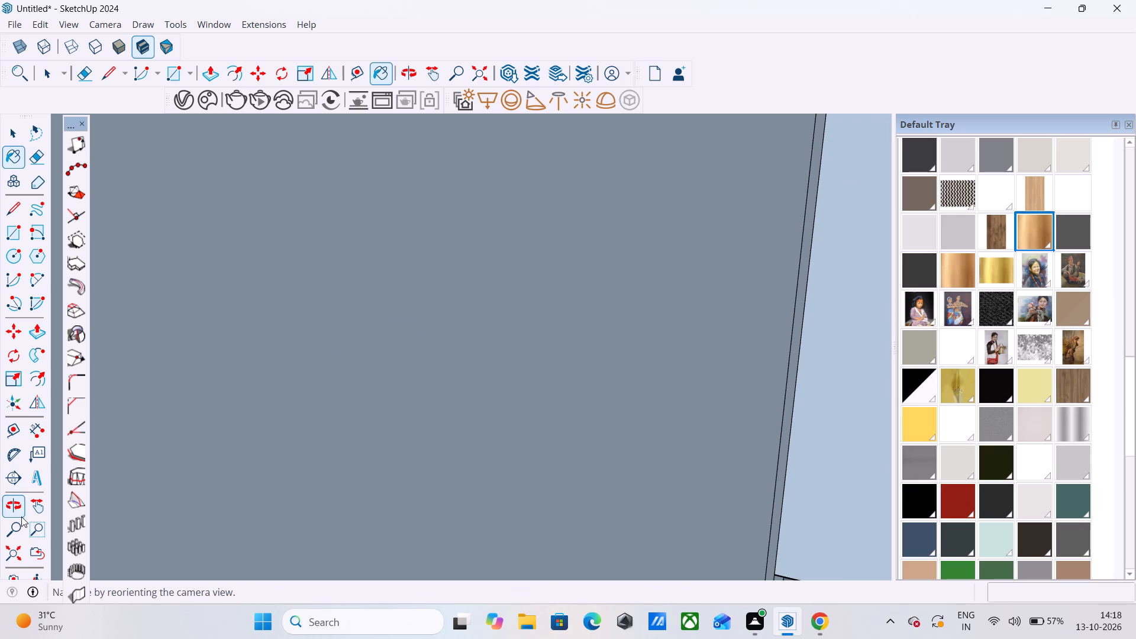
click(15, 551)
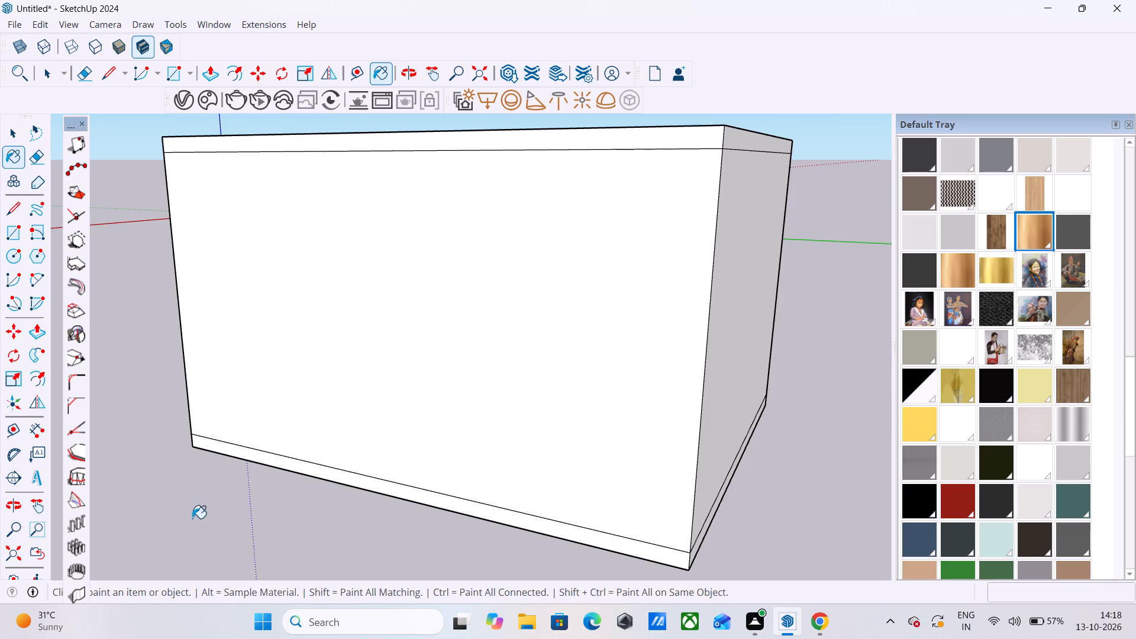
scroll(102, 396, up, 14)
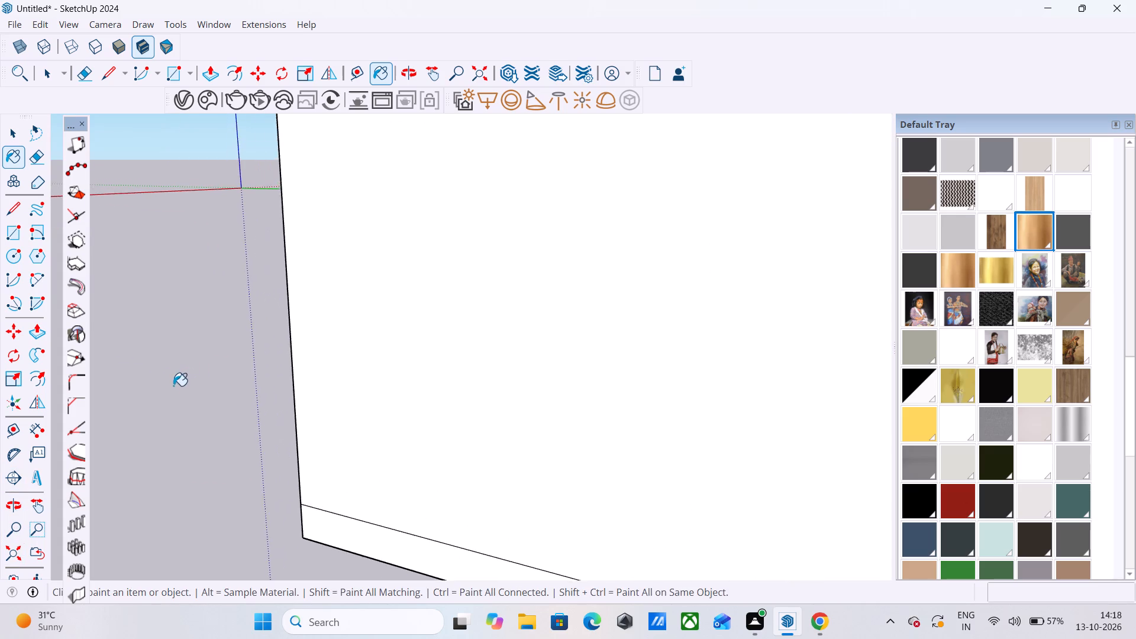
scroll(172, 386, up, 1)
middle_click(172, 386)
middle_drag(172, 386, 557, 443)
scroll(440, 416, down, 12)
middle_drag(400, 447, 427, 457)
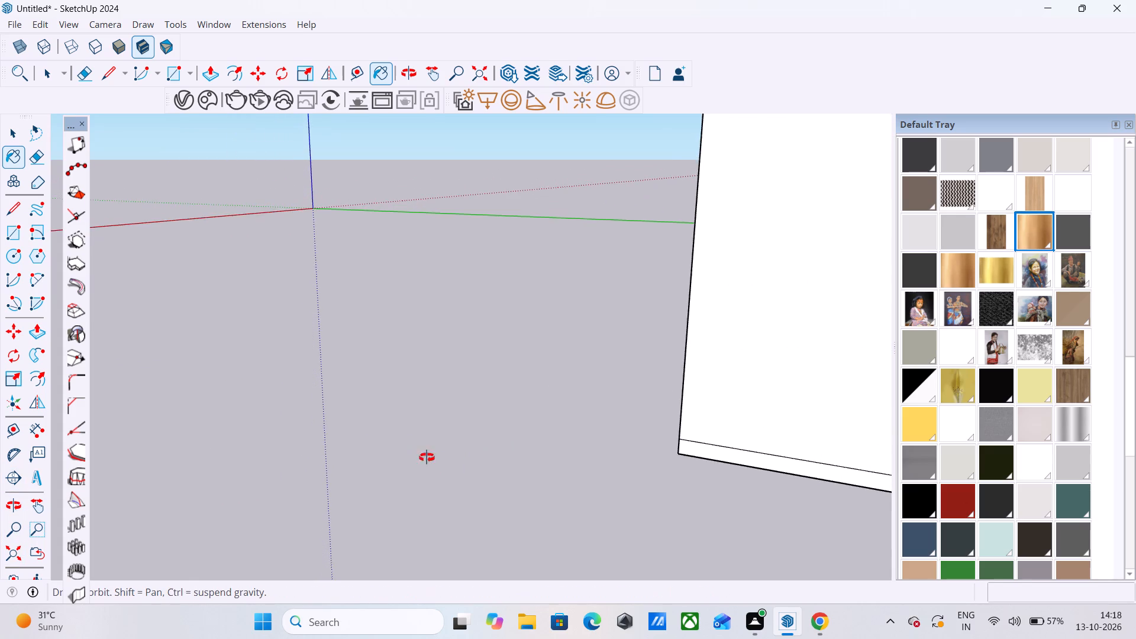
middle_drag(427, 457, 753, 495)
scroll(506, 453, down, 5)
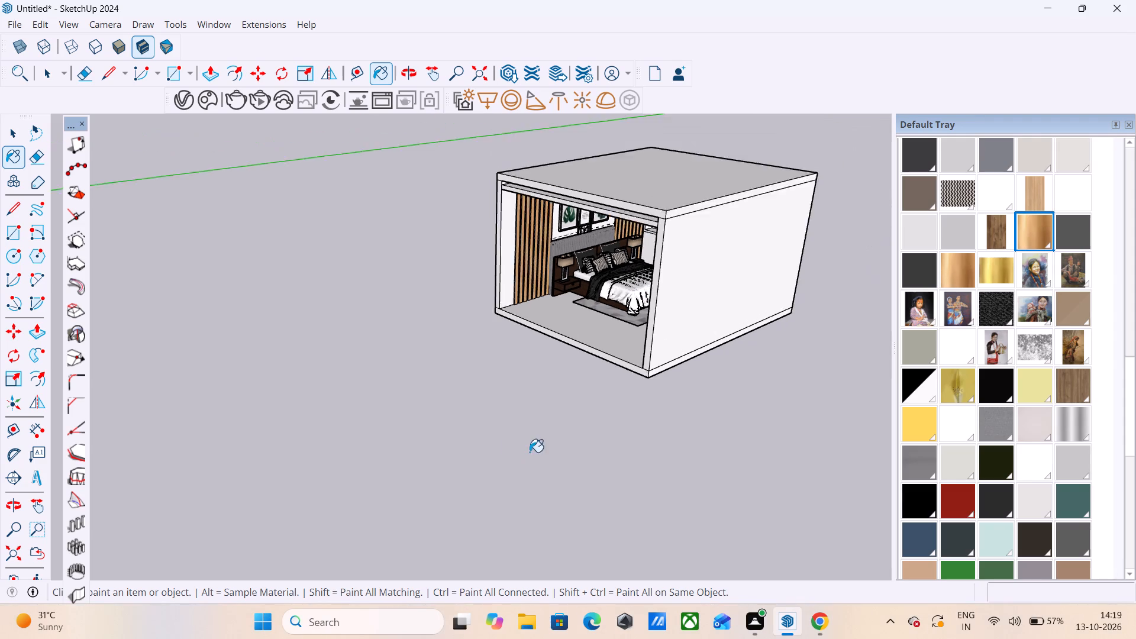
scroll(454, 477, up, 1)
middle_drag(543, 352, 561, 339)
middle_drag(611, 476, 663, 347)
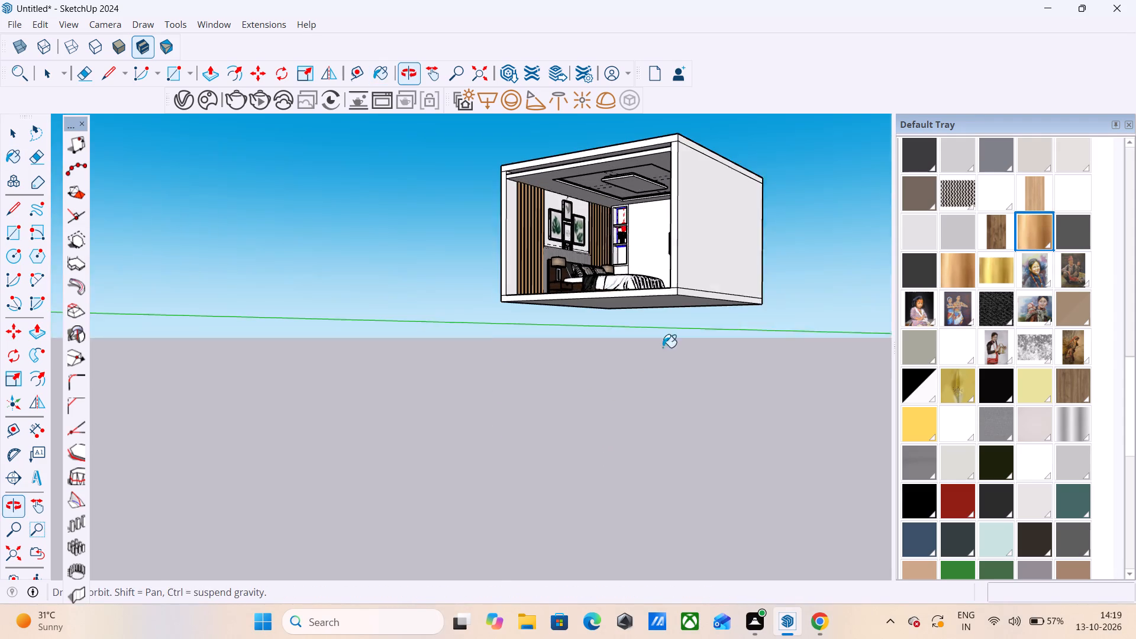
middle_drag(663, 347, 658, 357)
scroll(620, 193, up, 4)
scroll(585, 273, up, 10)
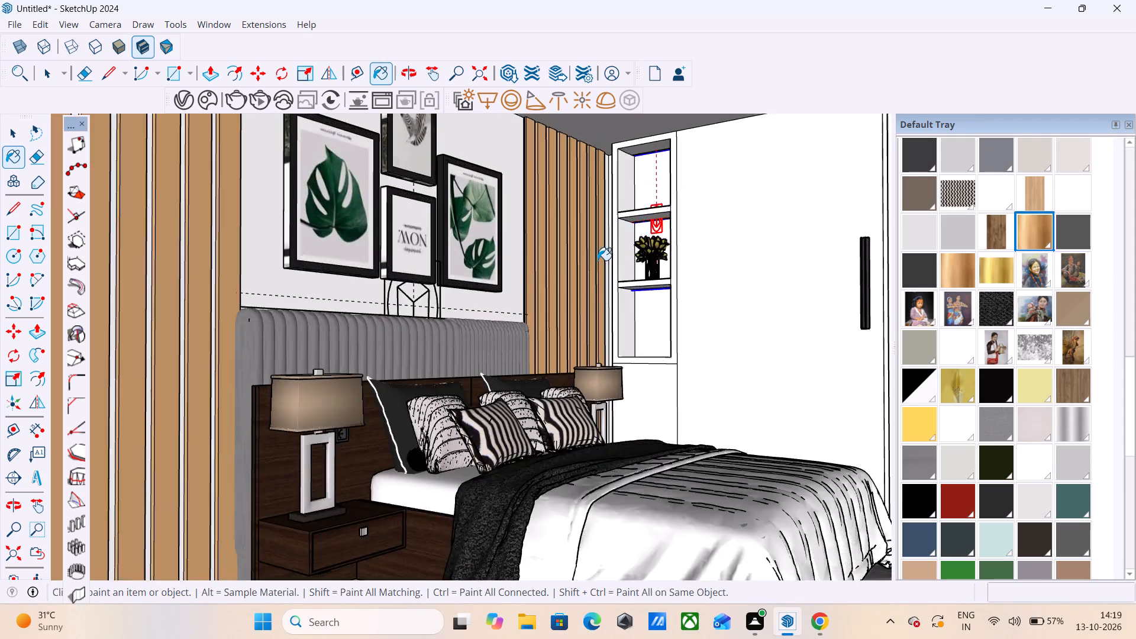
scroll(598, 260, up, 9)
middle_drag(555, 304, 286, 371)
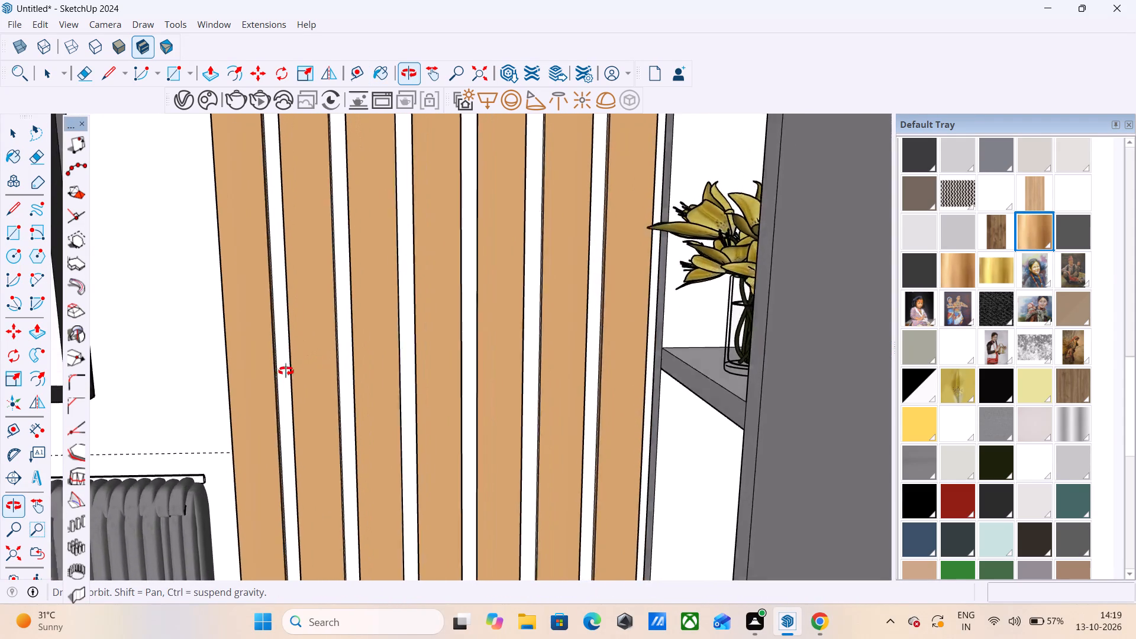
middle_drag(286, 371, 260, 387)
scroll(483, 289, up, 10)
middle_drag(483, 324, 441, 332)
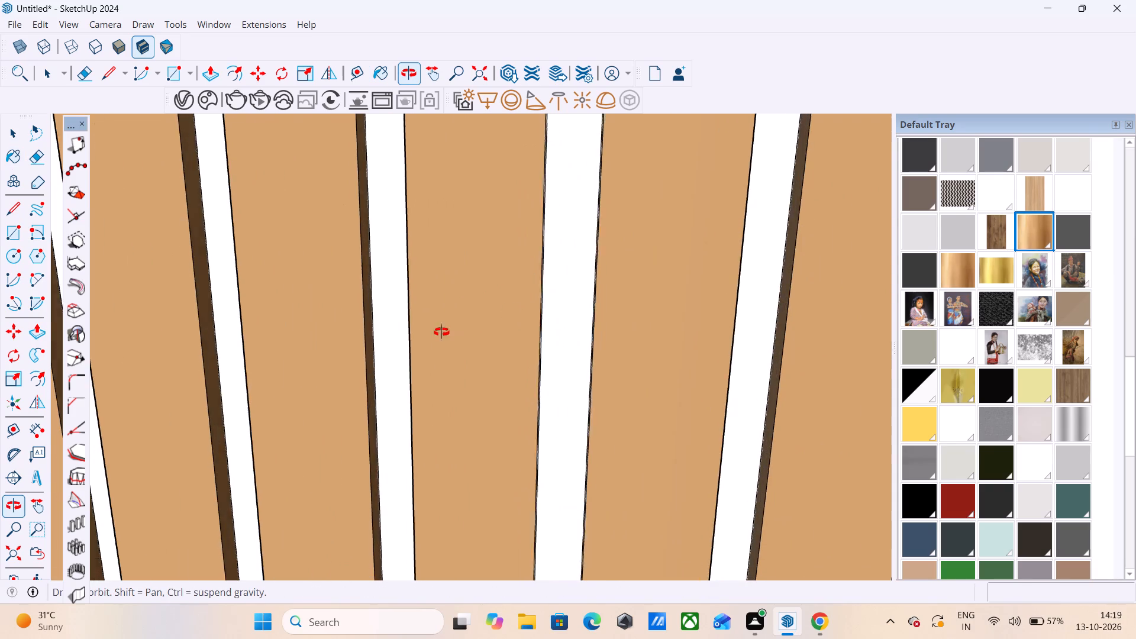
middle_drag(441, 332, 402, 357)
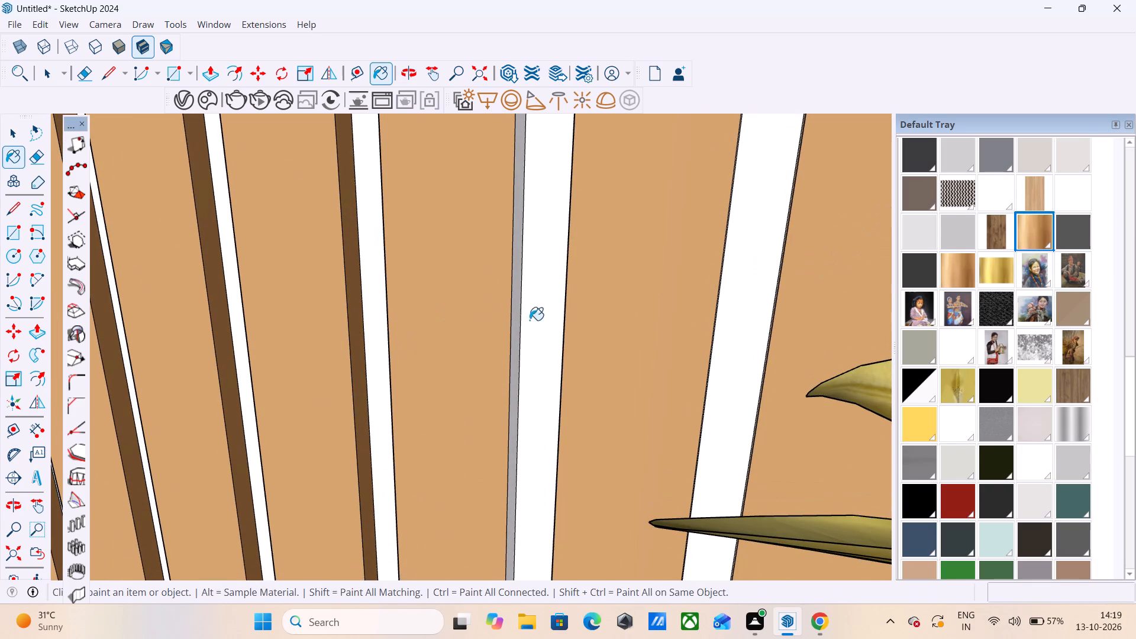
click(515, 318)
scroll(769, 304, up, 4)
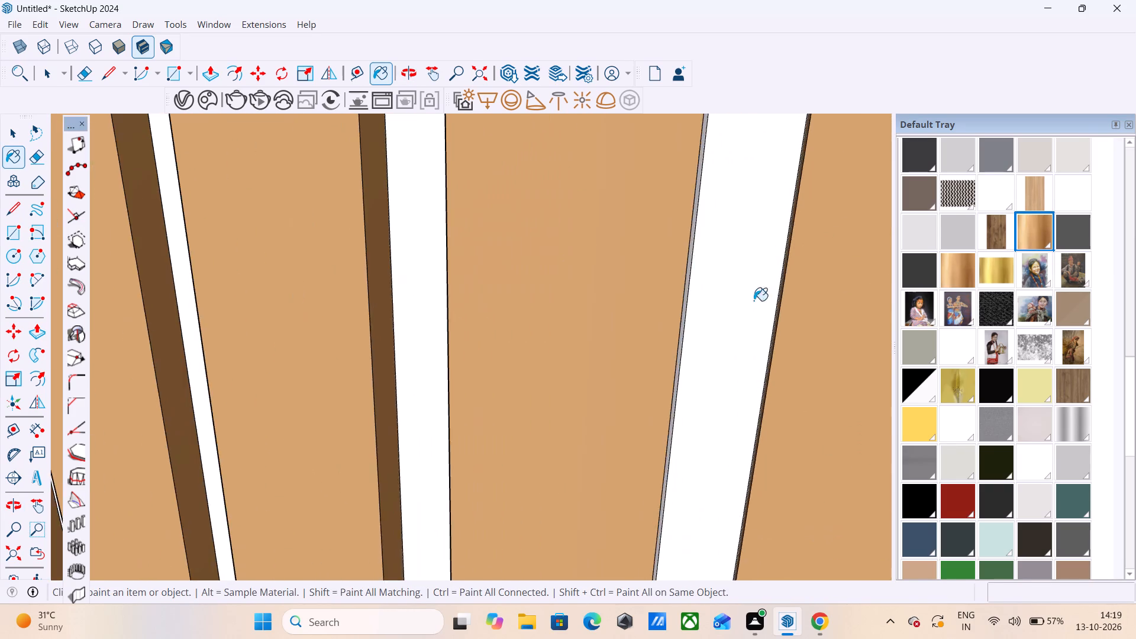
scroll(754, 301, up, 5)
click(668, 311)
scroll(566, 383, down, 10)
middle_drag(666, 403, 712, 404)
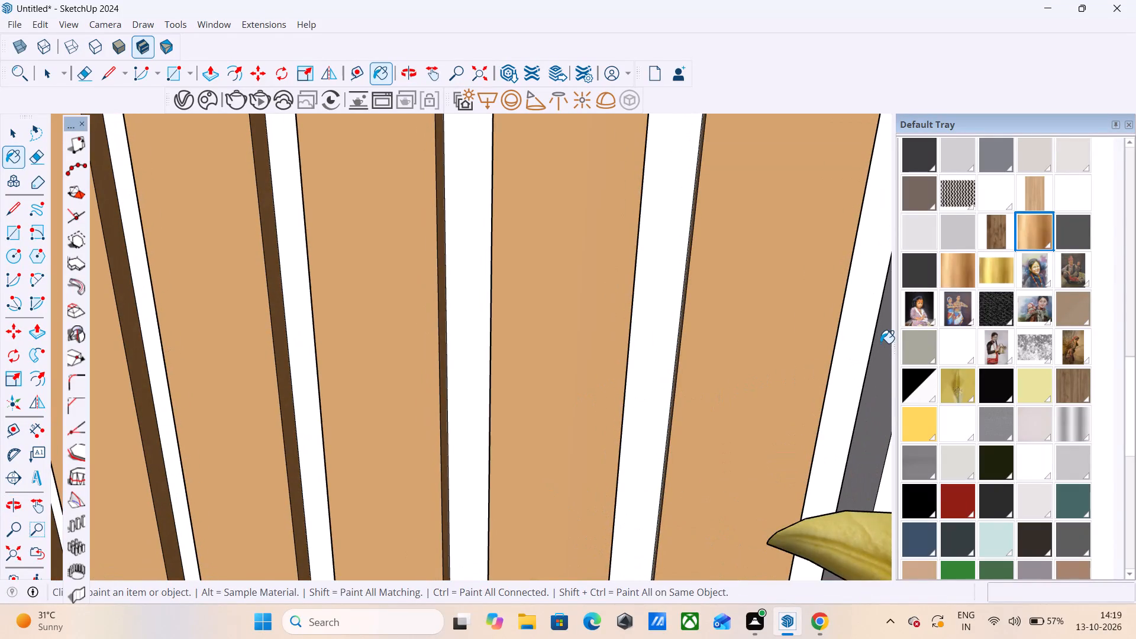
scroll(880, 342, up, 18)
middle_click(770, 338)
middle_drag(764, 340, 645, 367)
click(810, 327)
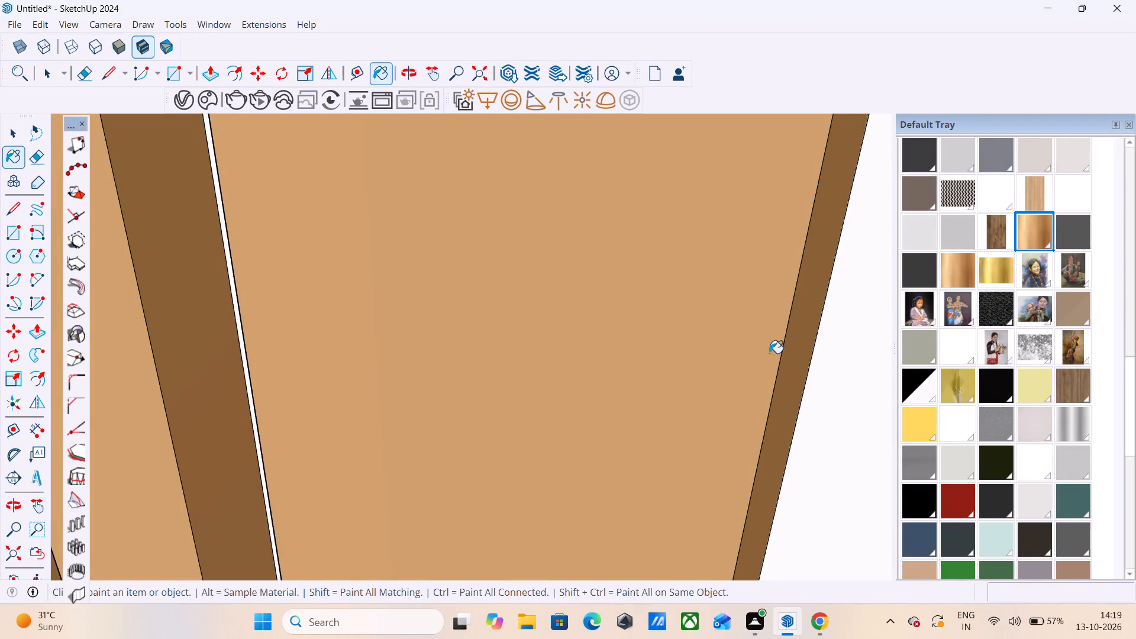
Examine the slat panel from the opposite side, and the whole bedroom through its open side, for surfaces still unpainted.
middle_click(565, 441)
middle_drag(580, 440, 822, 377)
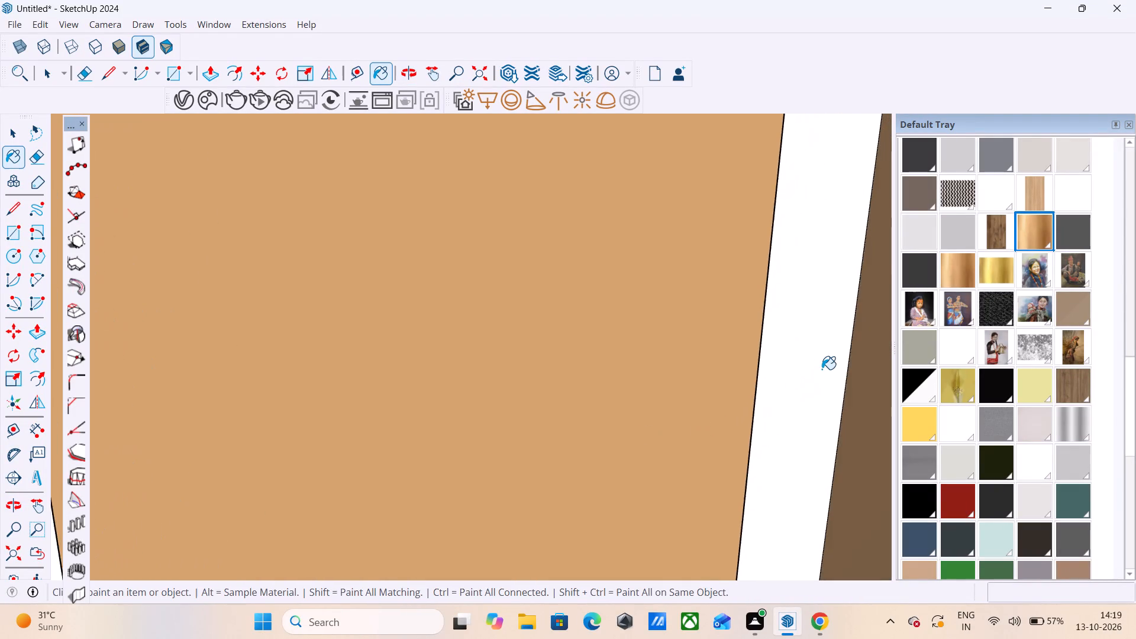
scroll(824, 364, down, 4)
scroll(744, 395, down, 17)
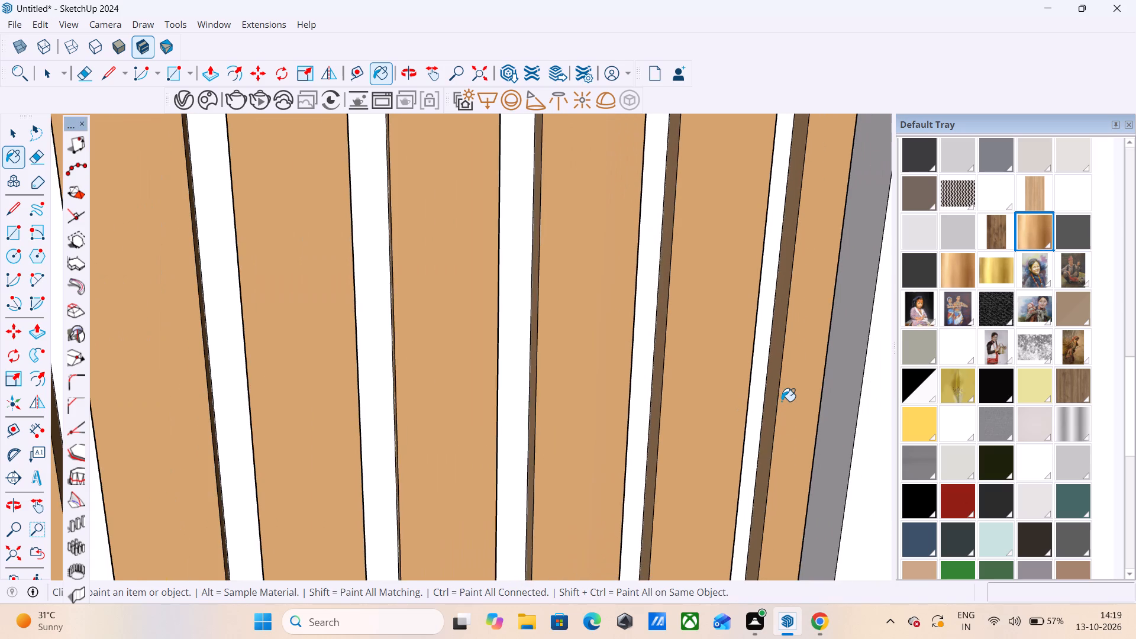
middle_drag(789, 390, 603, 398)
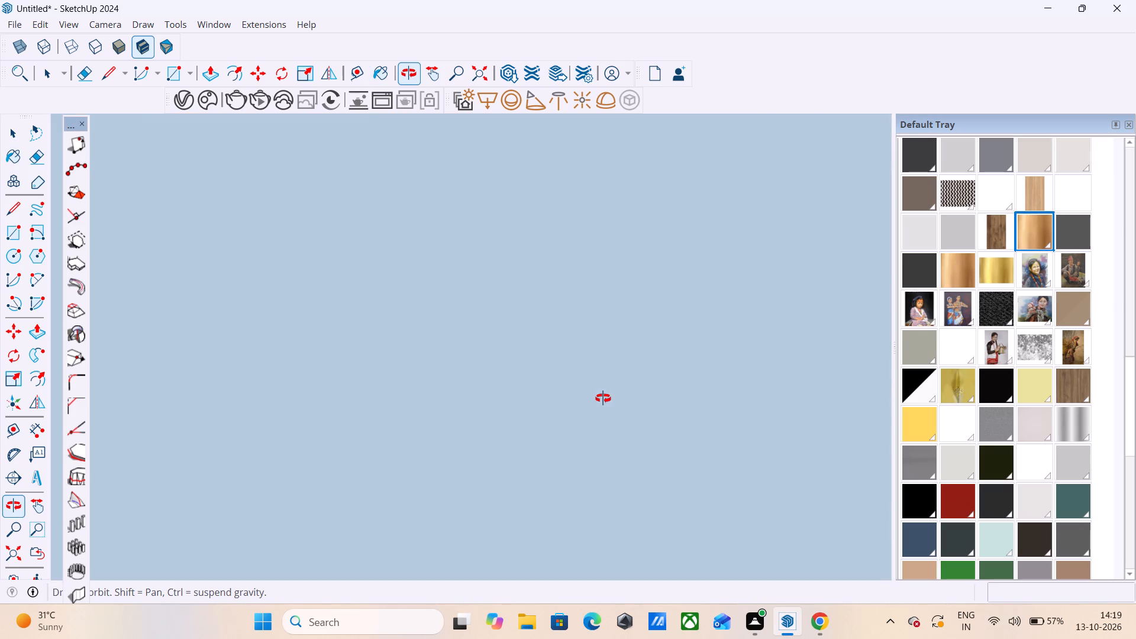
middle_drag(603, 398, 666, 400)
scroll(599, 334, up, 11)
middle_drag(623, 342, 577, 360)
scroll(612, 337, down, 8)
scroll(275, 331, down, 3)
middle_drag(286, 315, 502, 176)
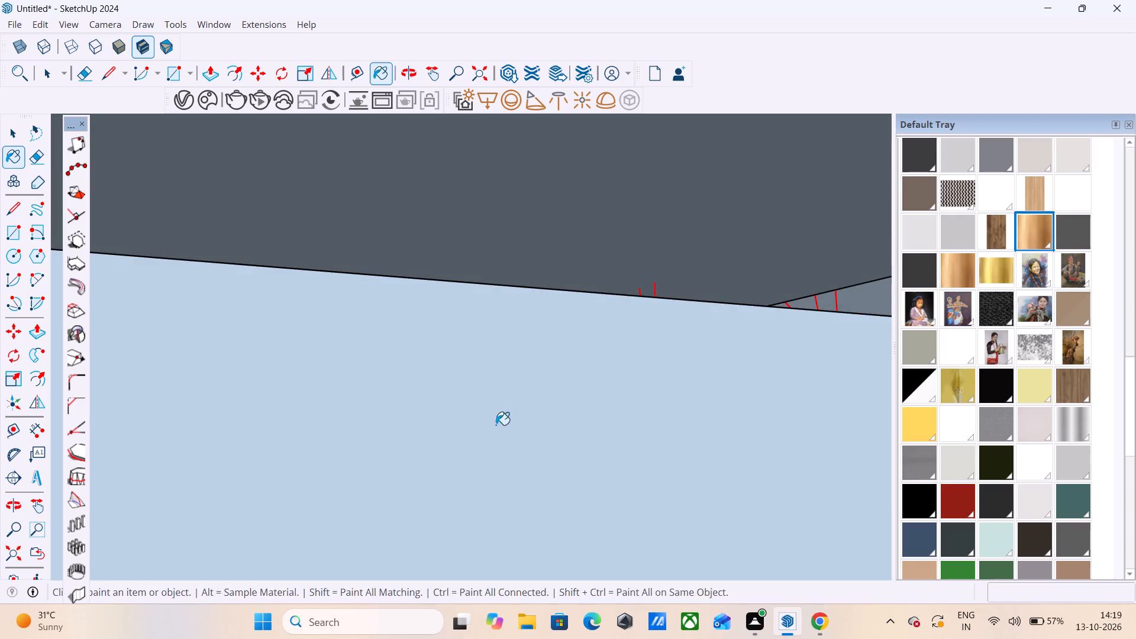
middle_drag(496, 425, 575, 266)
middle_drag(417, 515, 489, 370)
scroll(434, 466, up, 1)
scroll(473, 383, down, 20)
scroll(473, 383, down, 13)
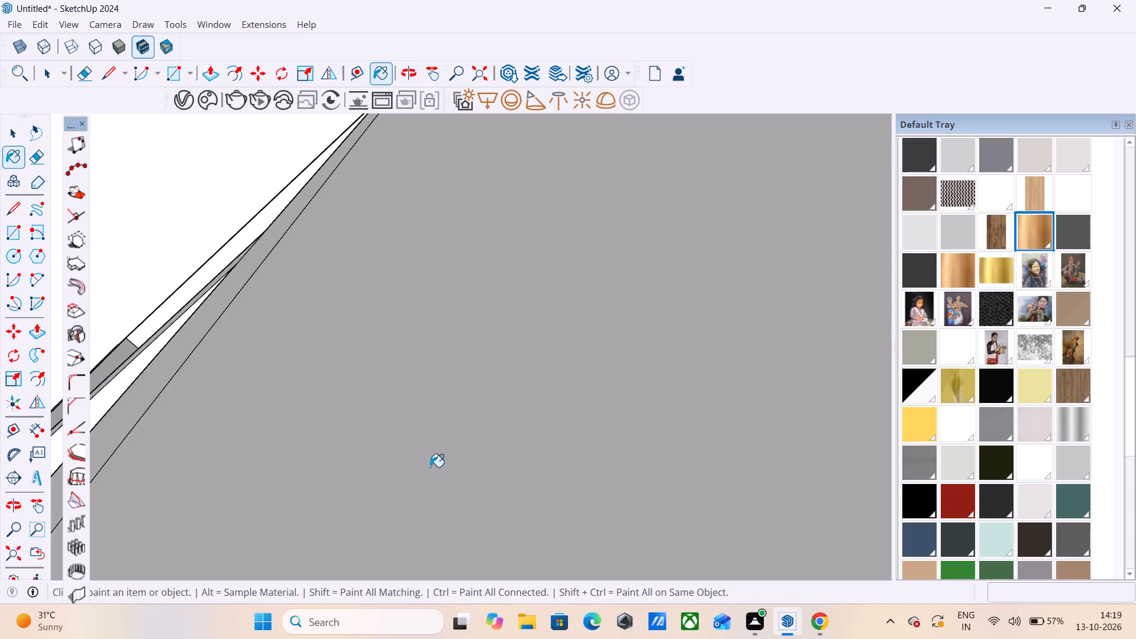
scroll(433, 467, down, 20)
scroll(433, 467, down, 13)
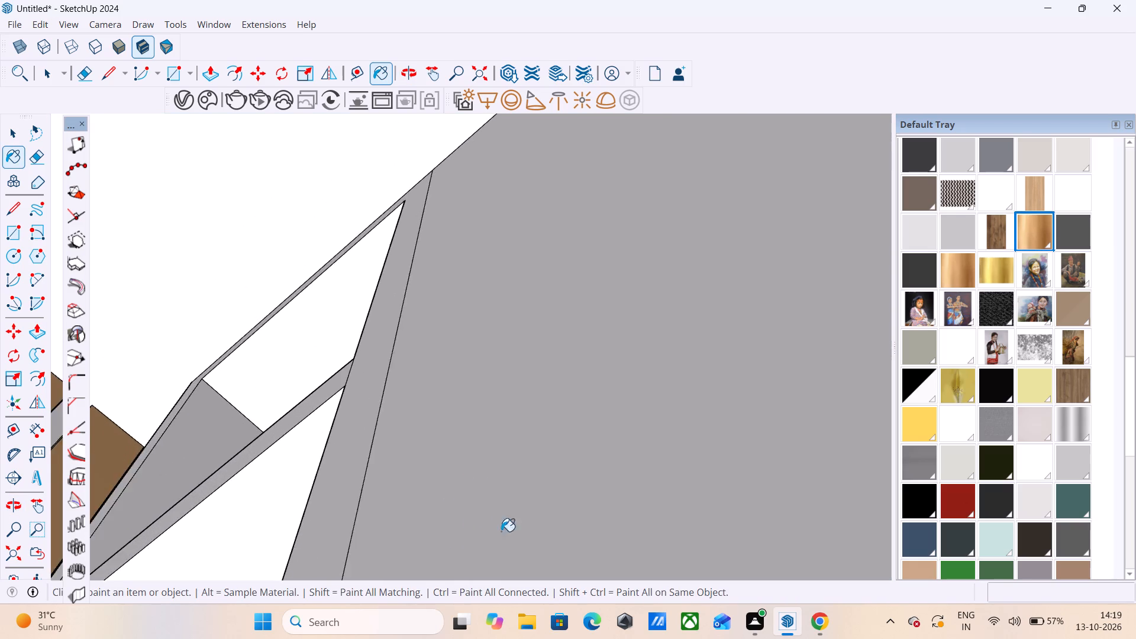
scroll(501, 531, down, 20)
scroll(501, 531, down, 7)
scroll(588, 541, down, 1)
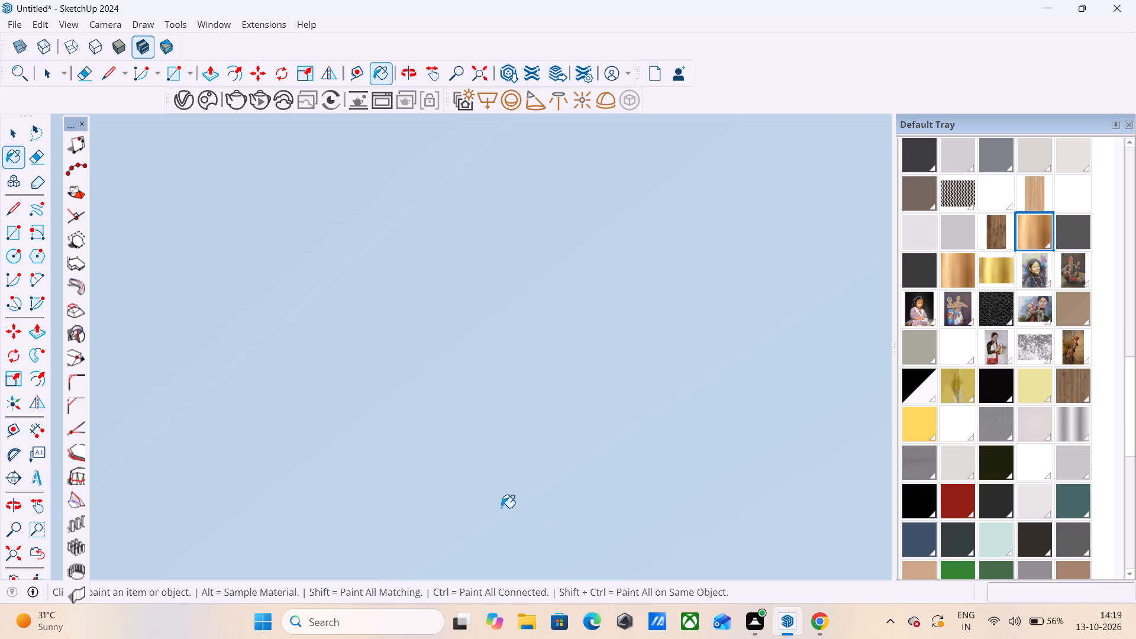
middle_drag(496, 503, 667, 637)
middle_drag(488, 385, 520, 483)
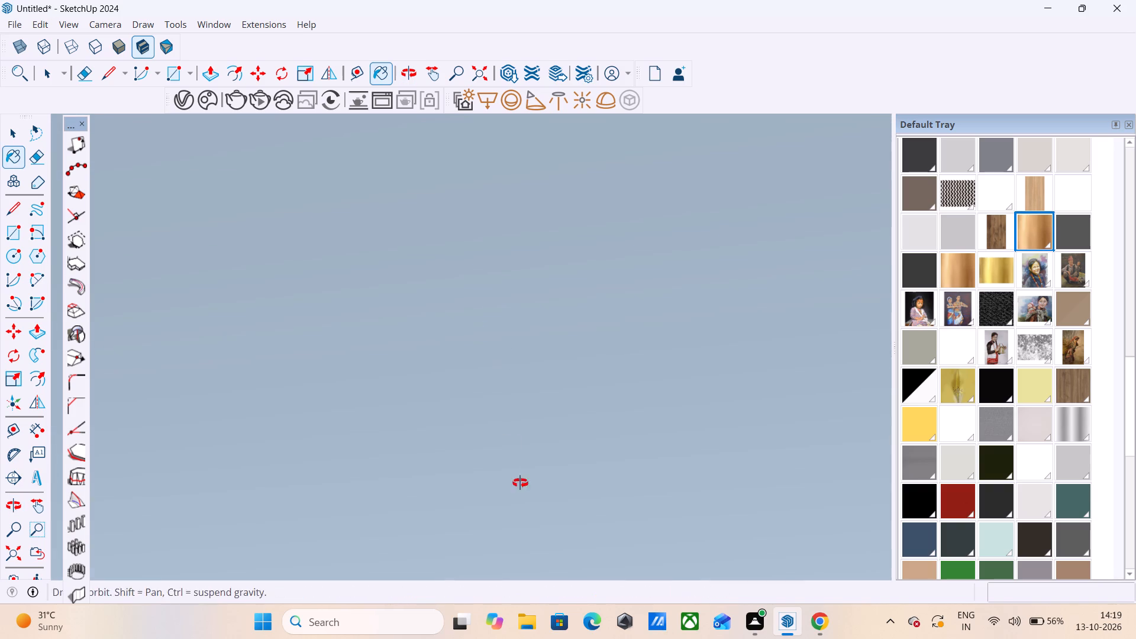
middle_drag(520, 483, 520, 483)
scroll(520, 483, up, 1)
click(42, 552)
click(9, 551)
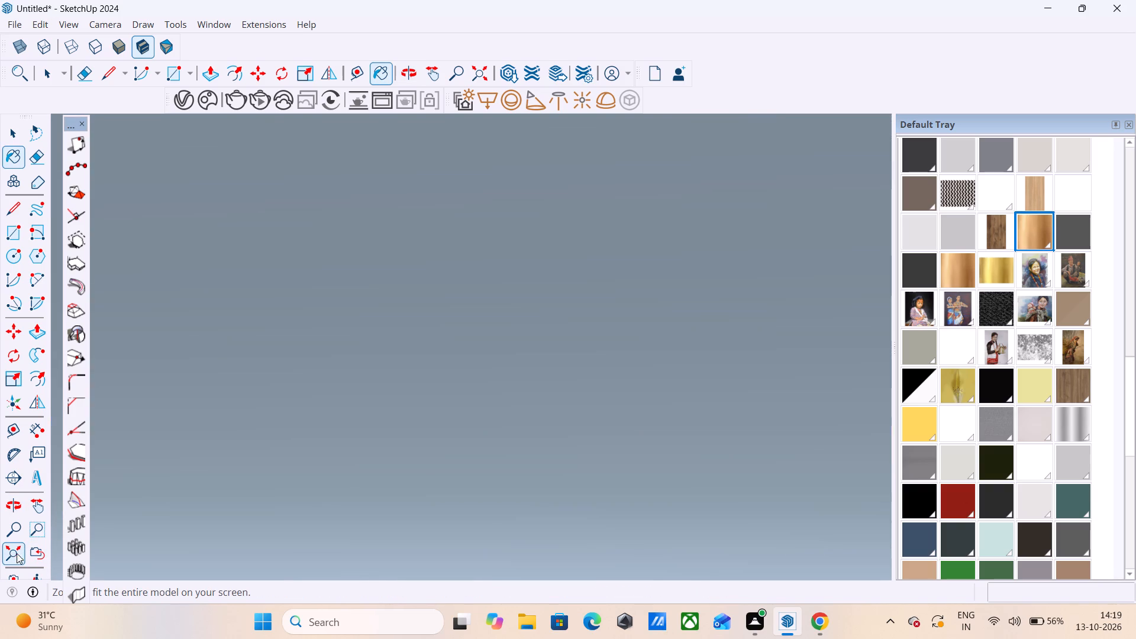
scroll(209, 541, down, 3)
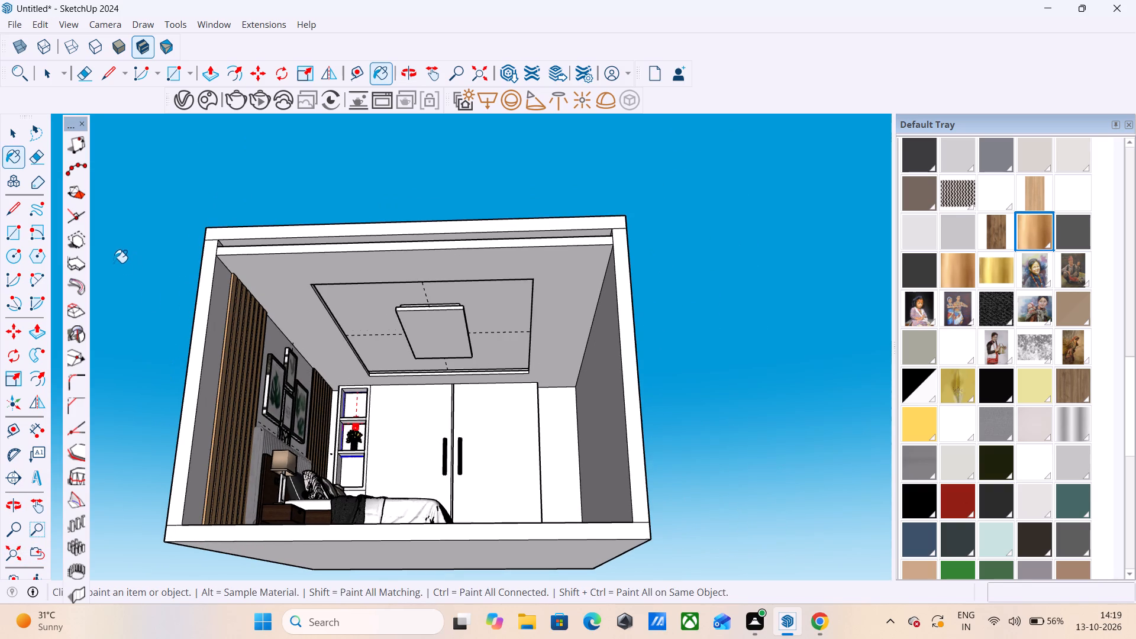
middle_click(117, 266)
middle_drag(149, 314, 205, 414)
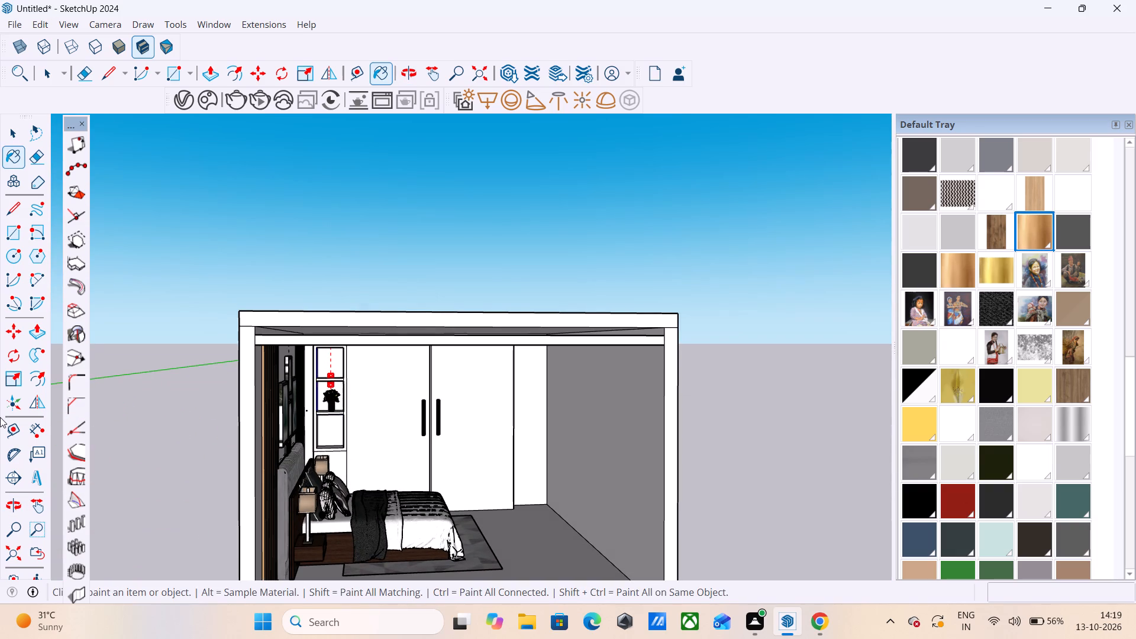
middle_drag(192, 496, 187, 454)
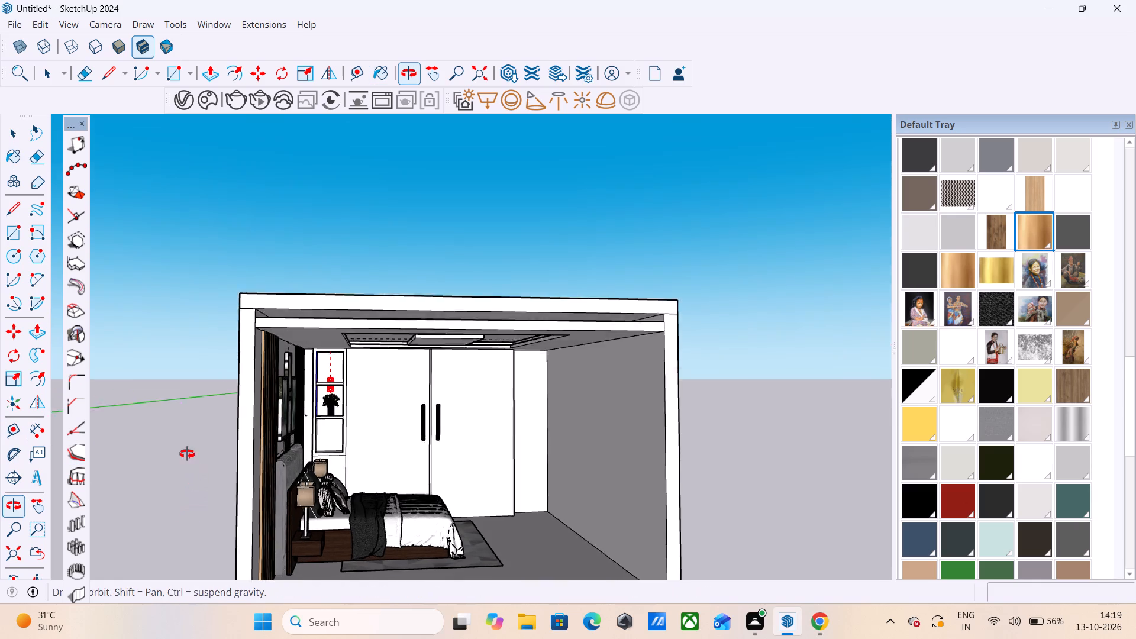
middle_drag(187, 454, 185, 442)
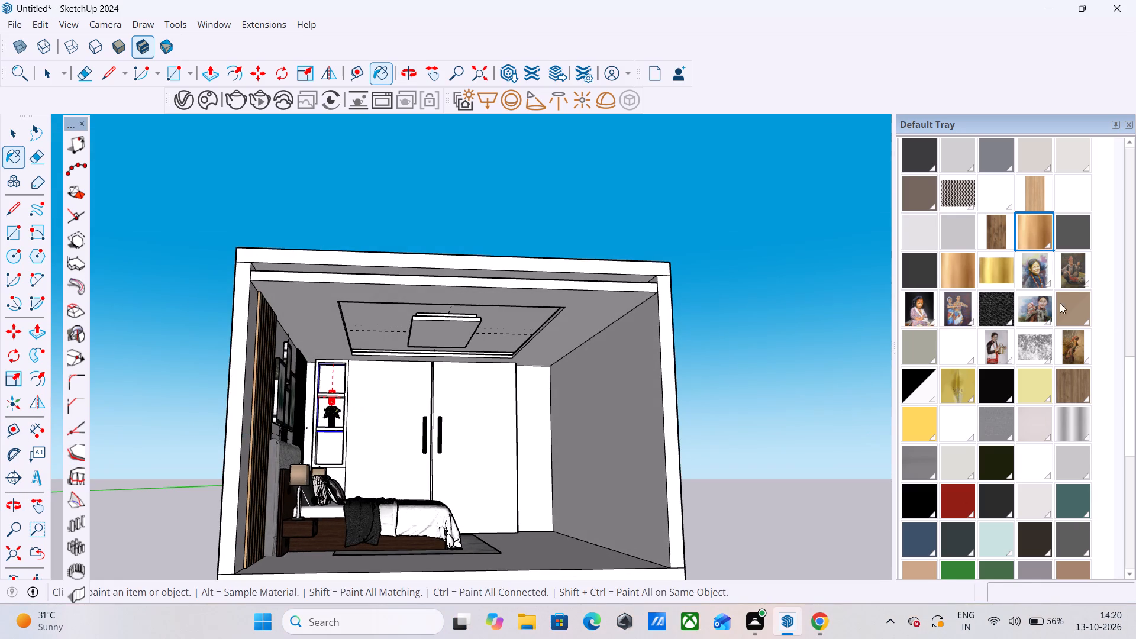
Paint the front frame and the lower front panel of the shelf unit beside the wardrobe with the brown wood-grain material.
click(992, 224)
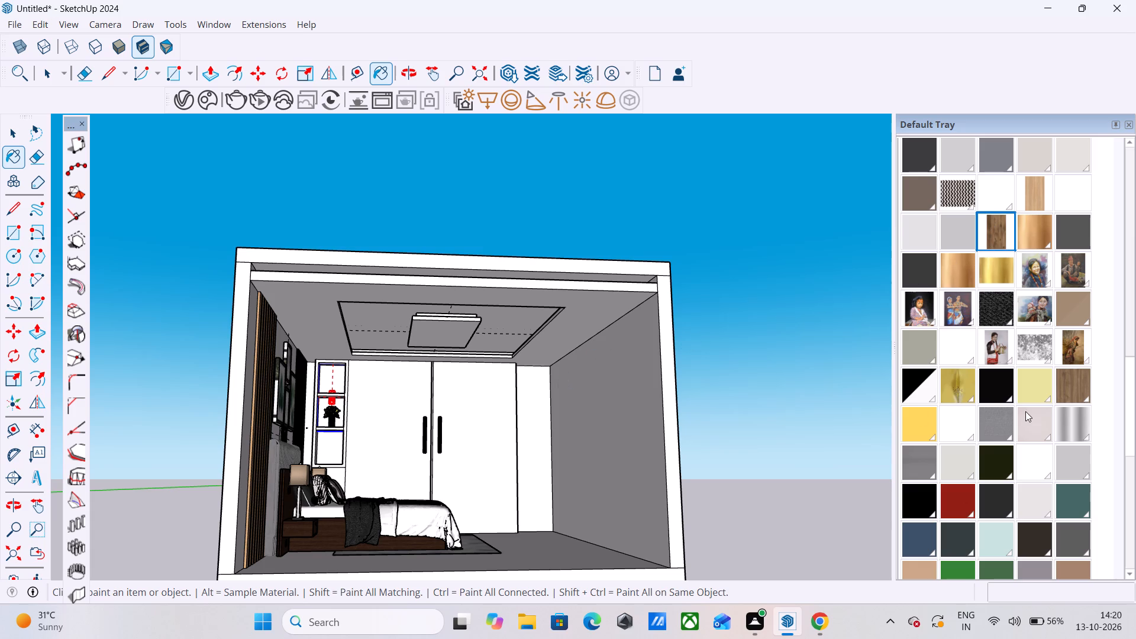
middle_click(1025, 411)
middle_drag(840, 382, 578, 466)
middle_drag(580, 466, 660, 423)
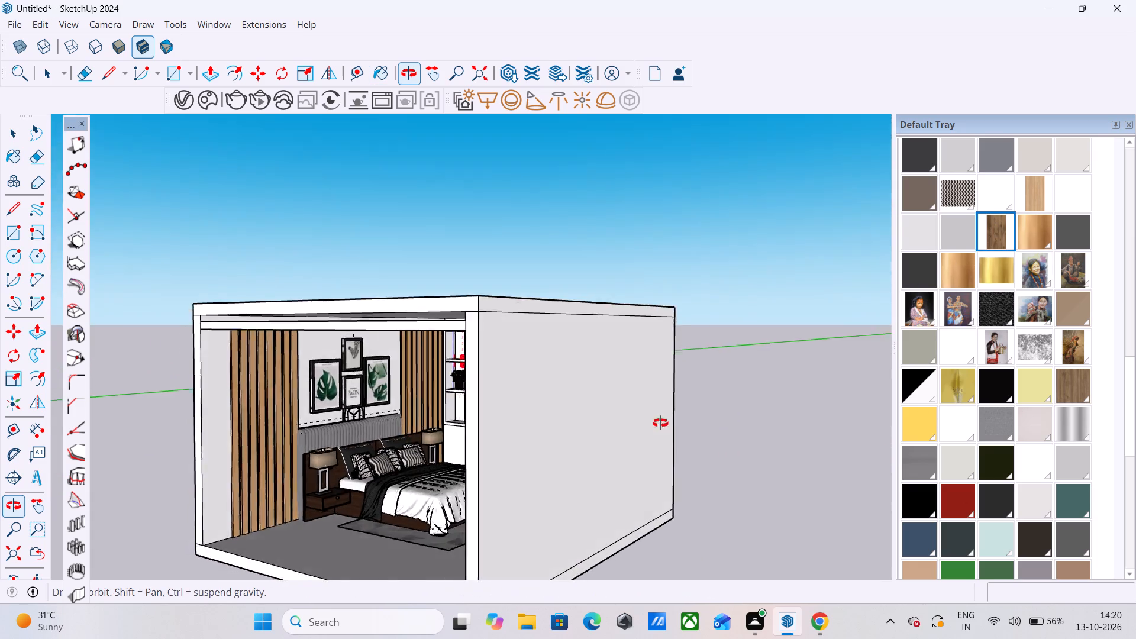
middle_drag(660, 423, 680, 412)
scroll(424, 429, up, 12)
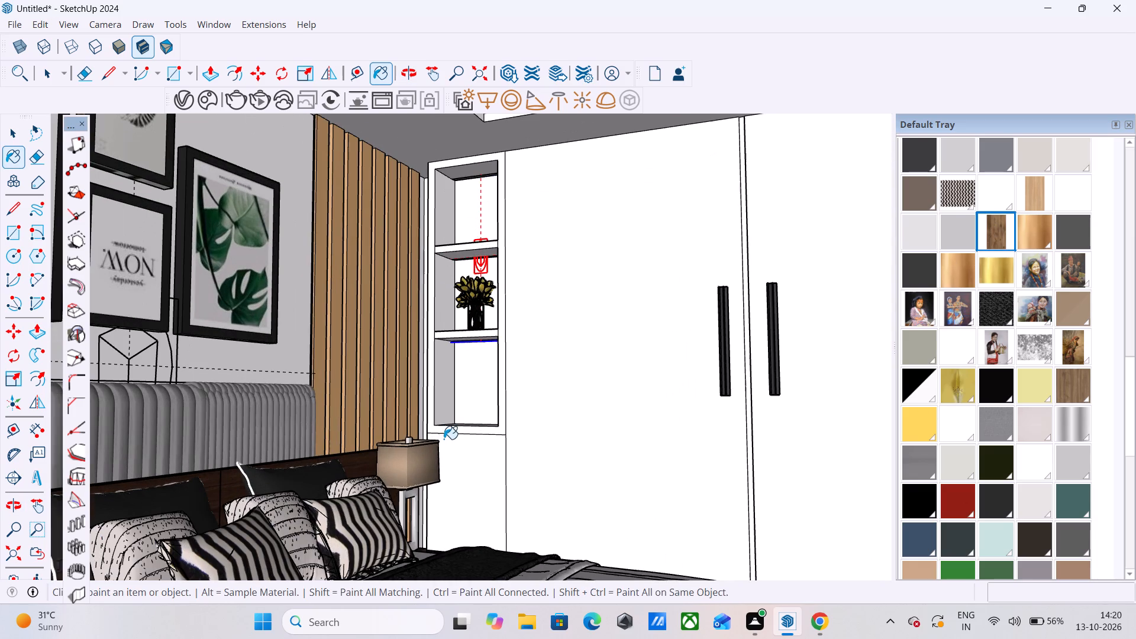
click(462, 454)
click(457, 431)
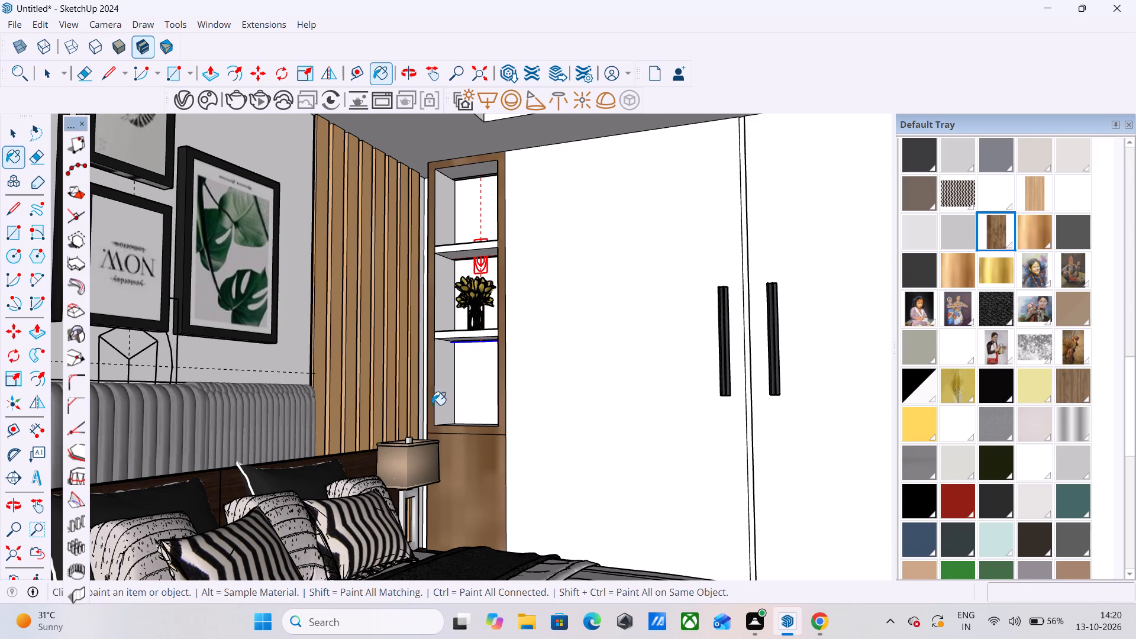
Paint the slat-side inner face, the ceiling and the back of the shelf unit's top compartment with the brown wood-grain material.
middle_drag(399, 393, 340, 429)
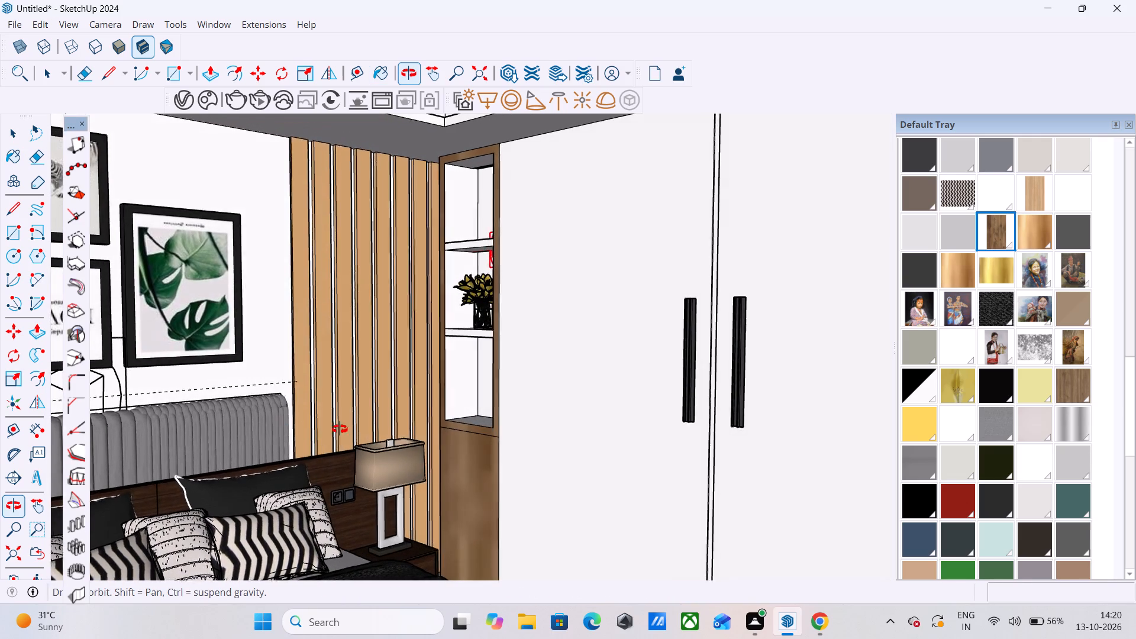
middle_drag(340, 429, 287, 452)
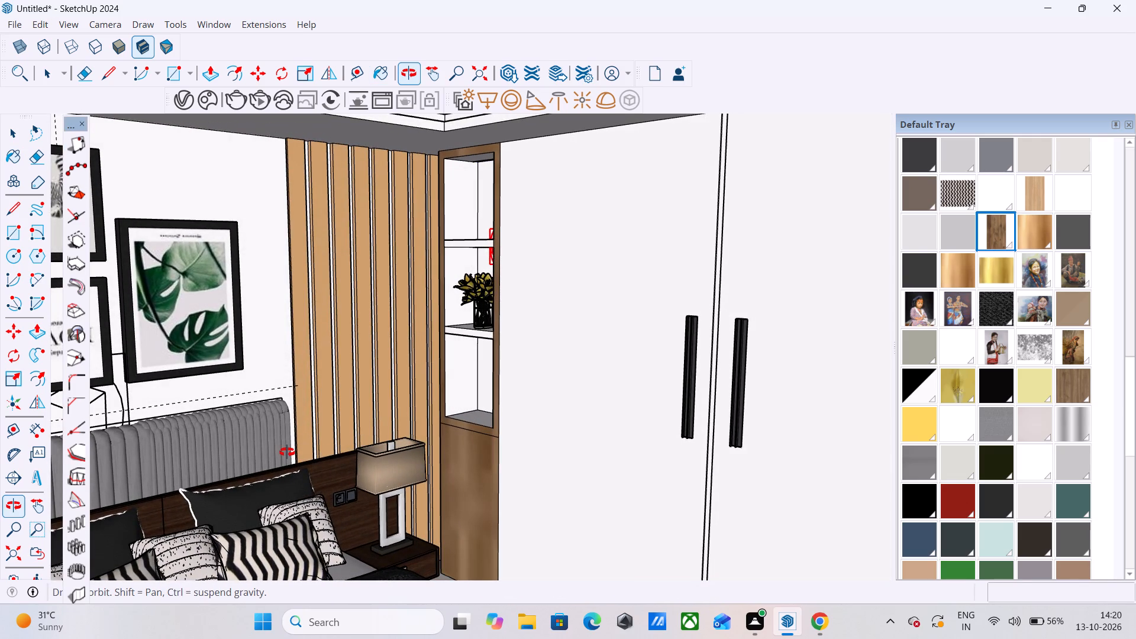
middle_drag(287, 452, 398, 447)
click(433, 204)
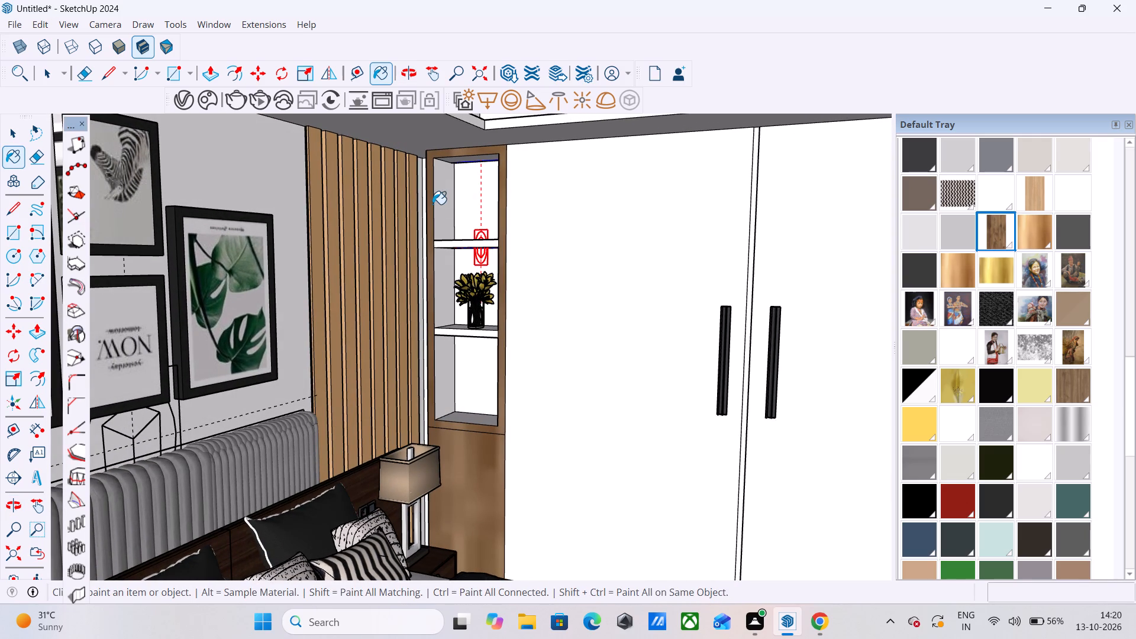
click(442, 197)
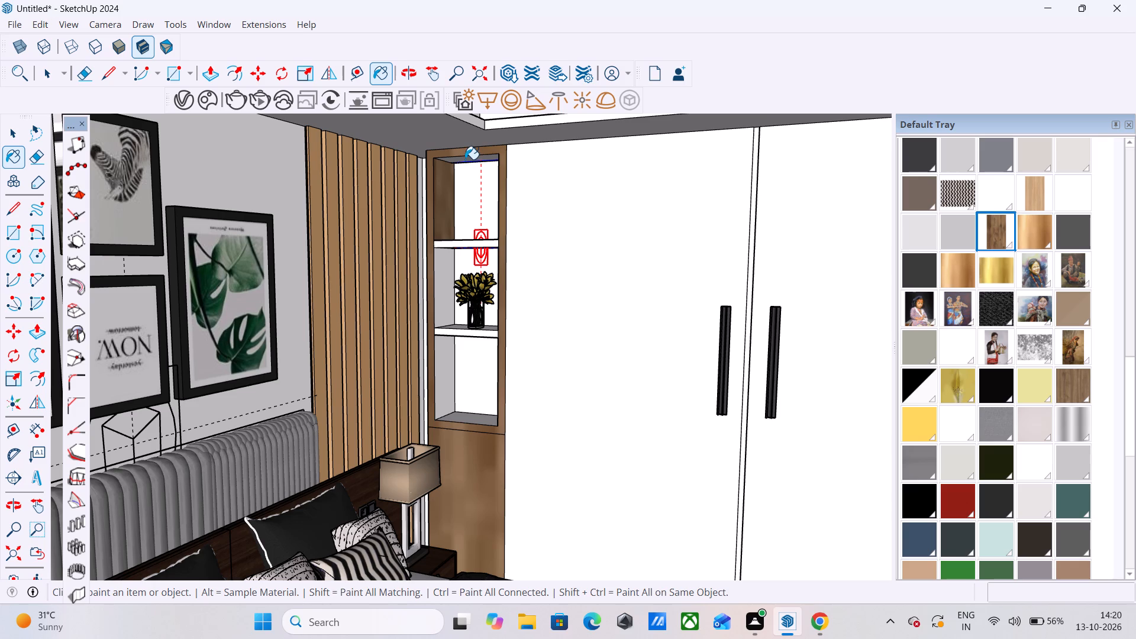
click(465, 159)
click(475, 196)
Paint both shelves' front edges and the vase compartment's slat-side inner face and back with the brown wood-grain material.
middle_drag(485, 218, 575, 234)
click(447, 244)
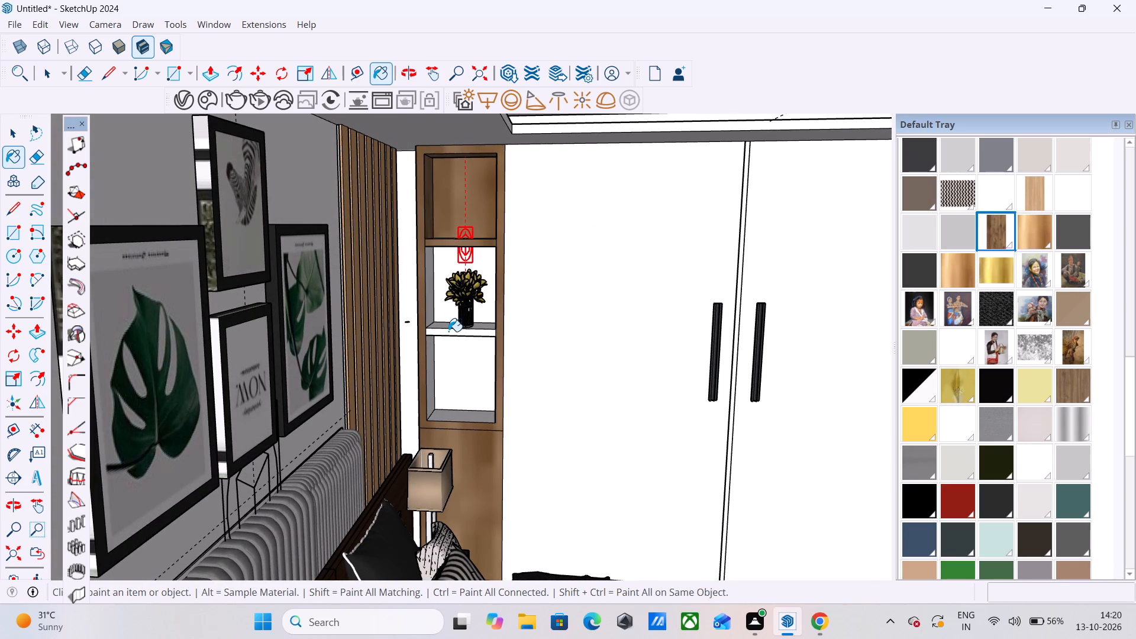
click(448, 333)
click(432, 288)
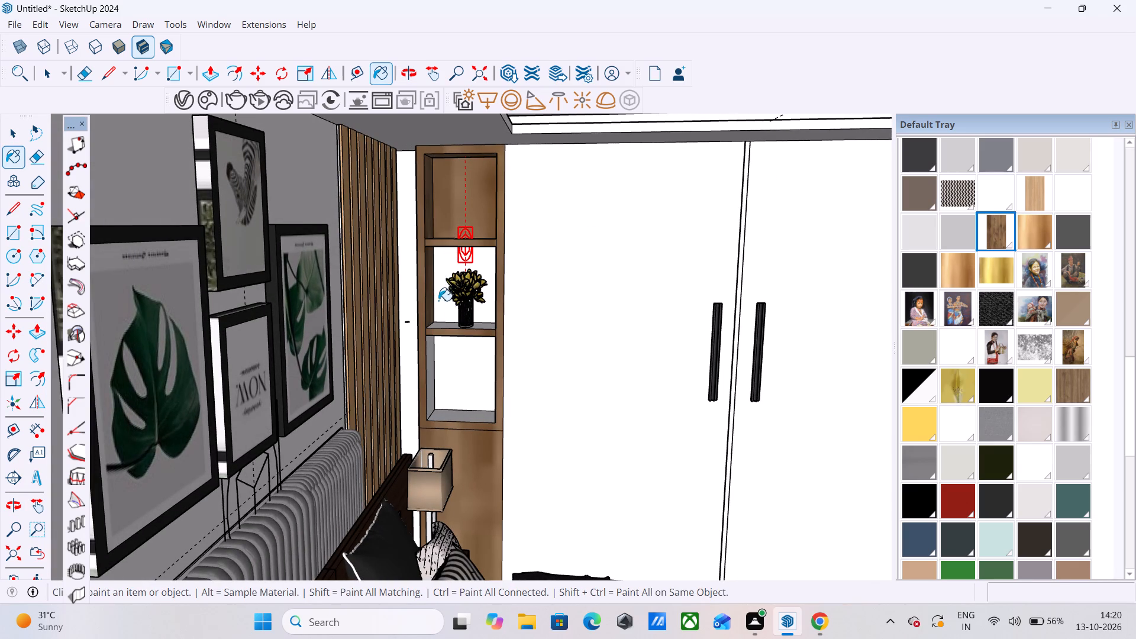
click(444, 282)
Paint the wardrobe-side inner faces of the top and vase compartments and the surface under the vase with the brown wood-grain material.
middle_drag(470, 299, 527, 296)
scroll(469, 215, up, 5)
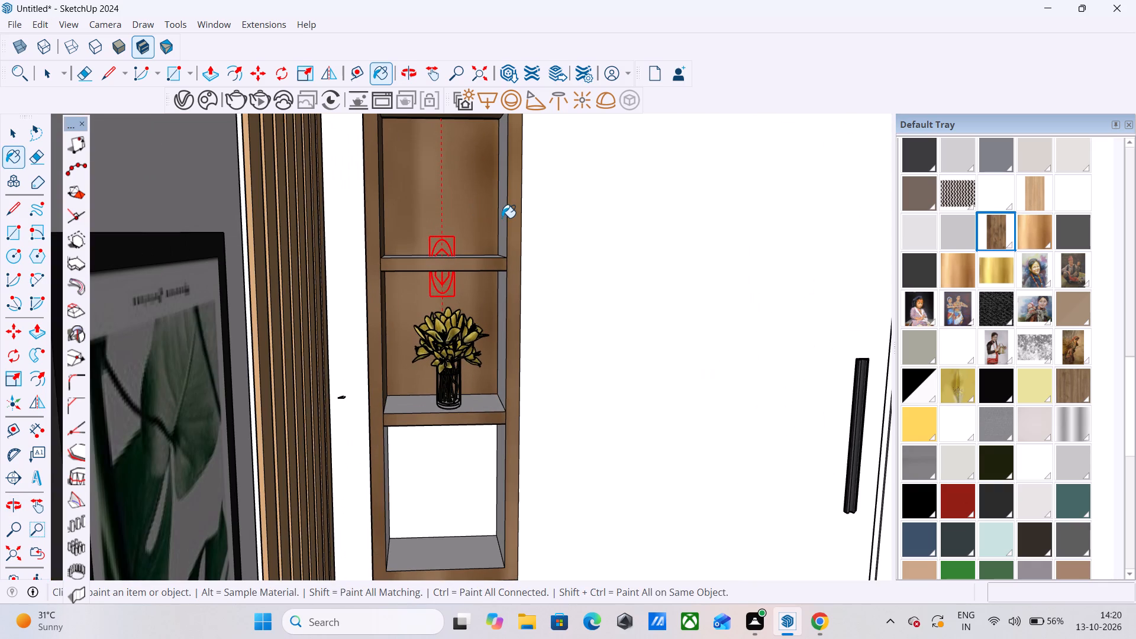
click(502, 218)
click(502, 311)
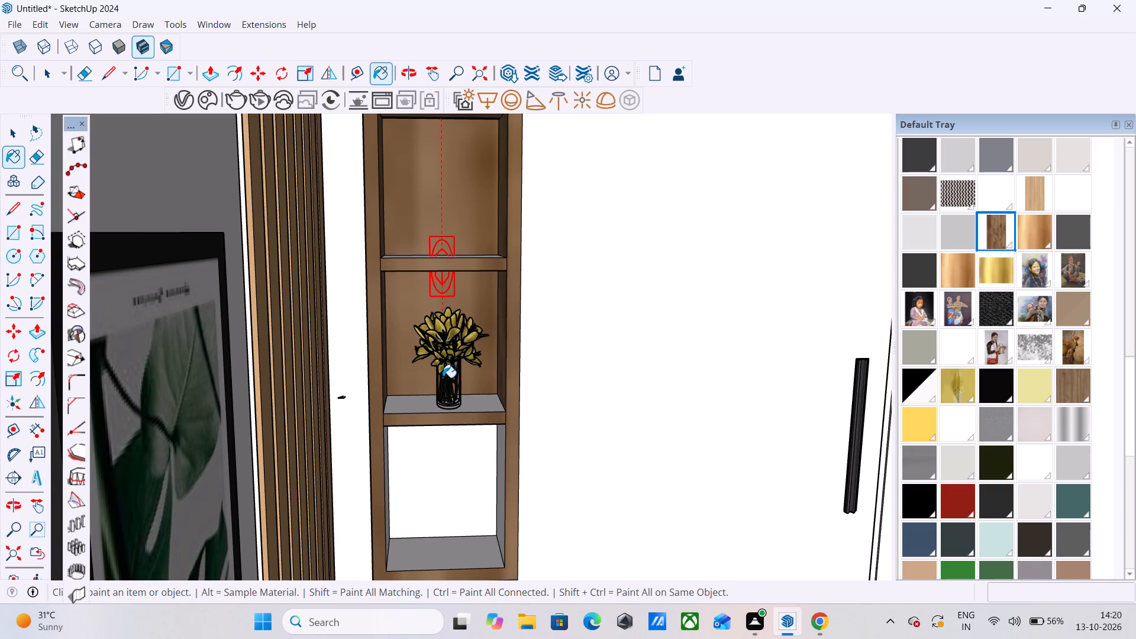
click(419, 399)
Paint the undersides of both shelves and the upper shelf's top surface with the brown wood-grain material.
middle_drag(411, 338, 423, 406)
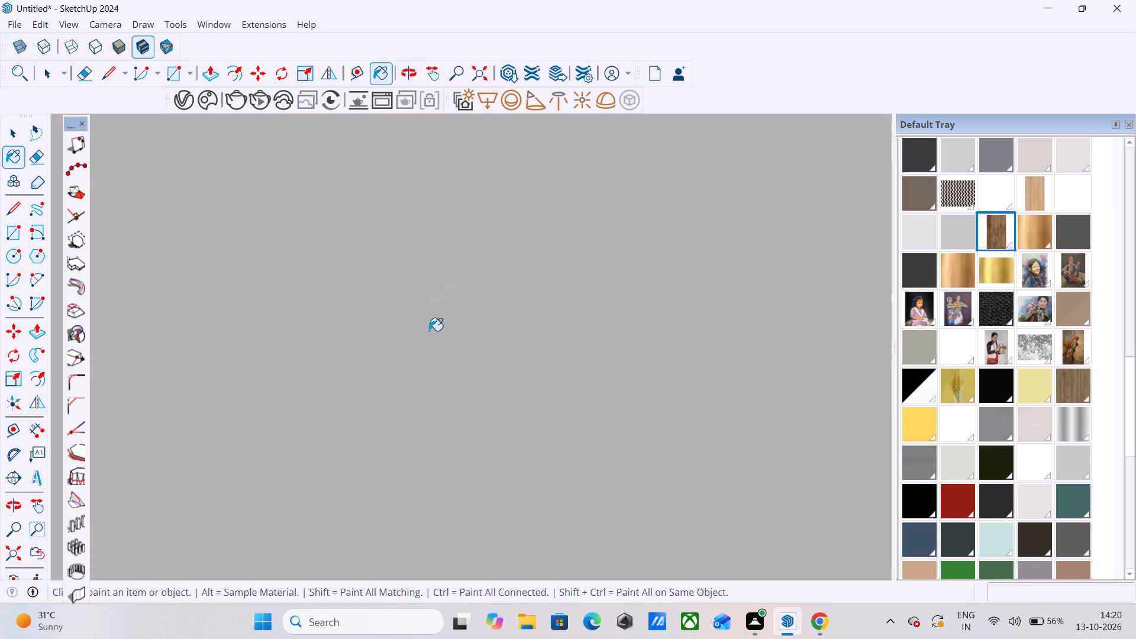
middle_drag(429, 341, 428, 183)
scroll(429, 268, up, 1)
middle_drag(447, 468, 459, 340)
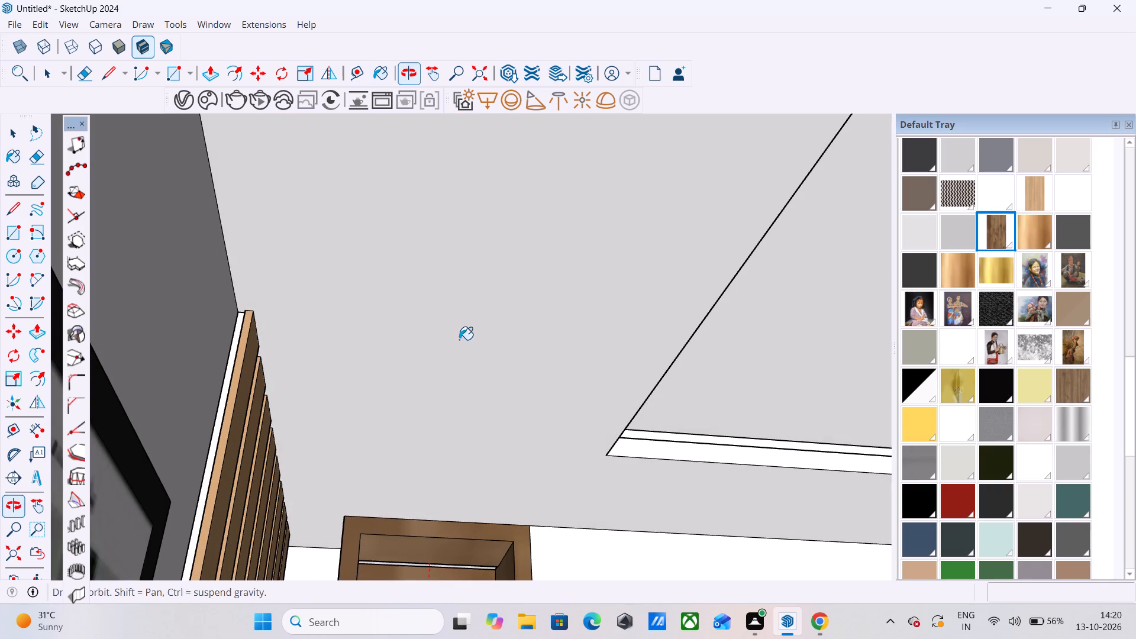
scroll(431, 588, down, 2)
scroll(405, 538, down, 5)
middle_drag(444, 499, 443, 541)
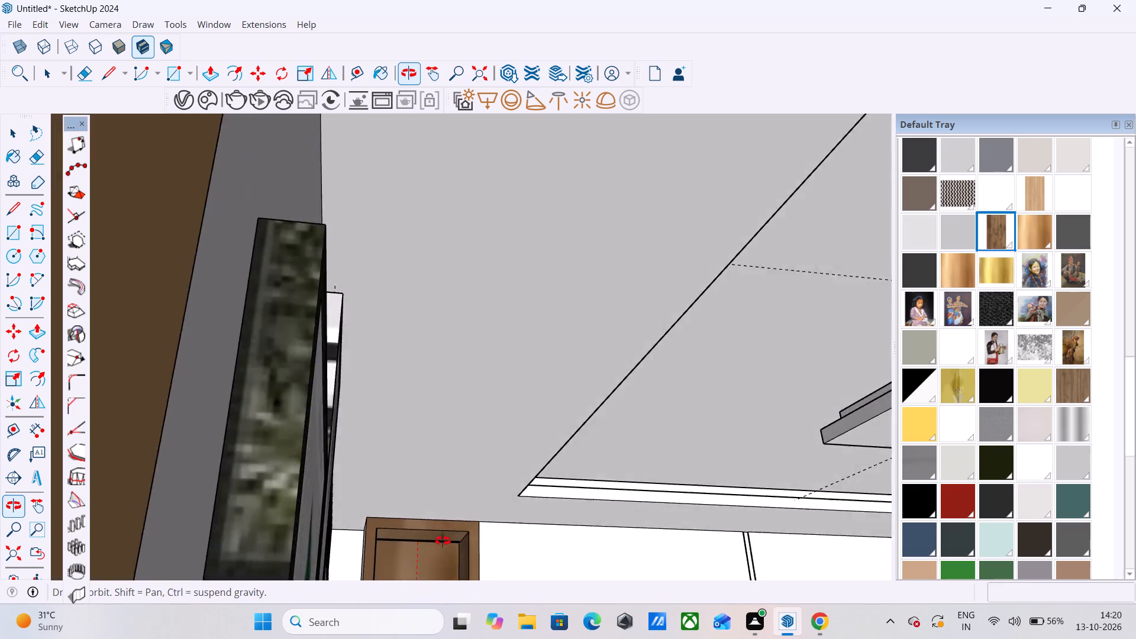
middle_drag(443, 541, 364, 546)
scroll(454, 459, down, 10)
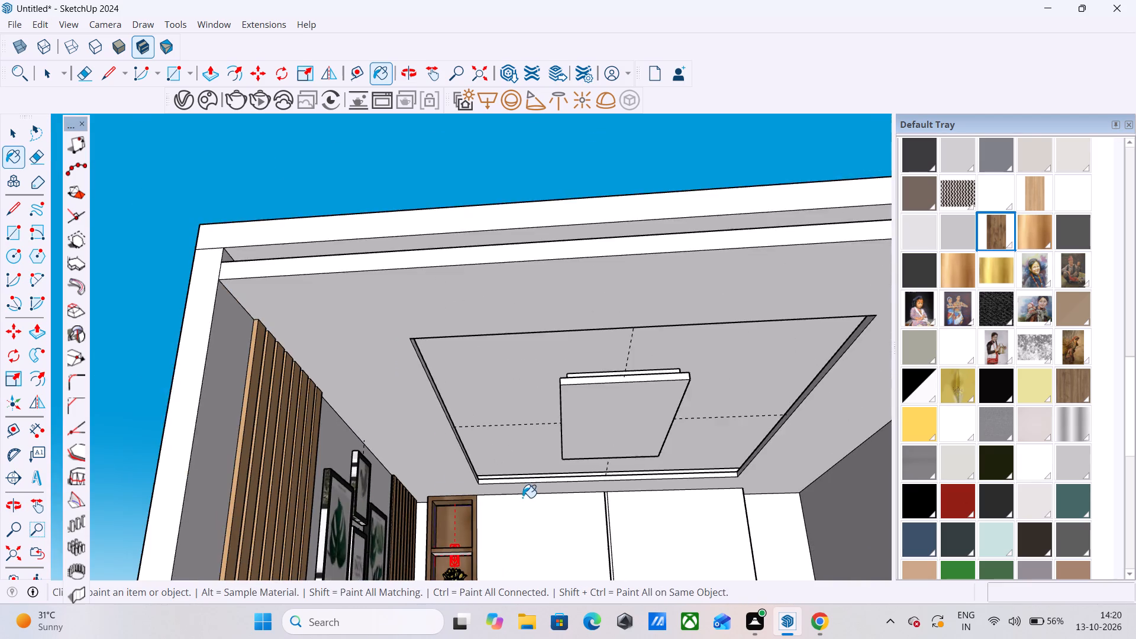
middle_click(523, 495)
middle_drag(523, 495, 489, 559)
middle_drag(440, 425, 447, 460)
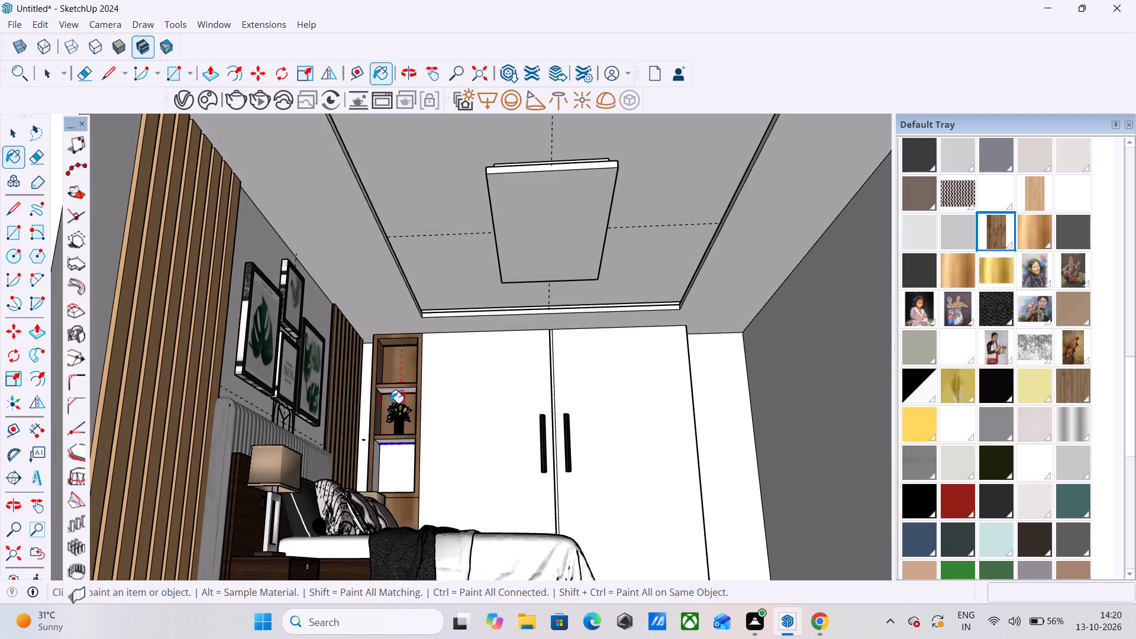
scroll(389, 399, up, 7)
click(392, 385)
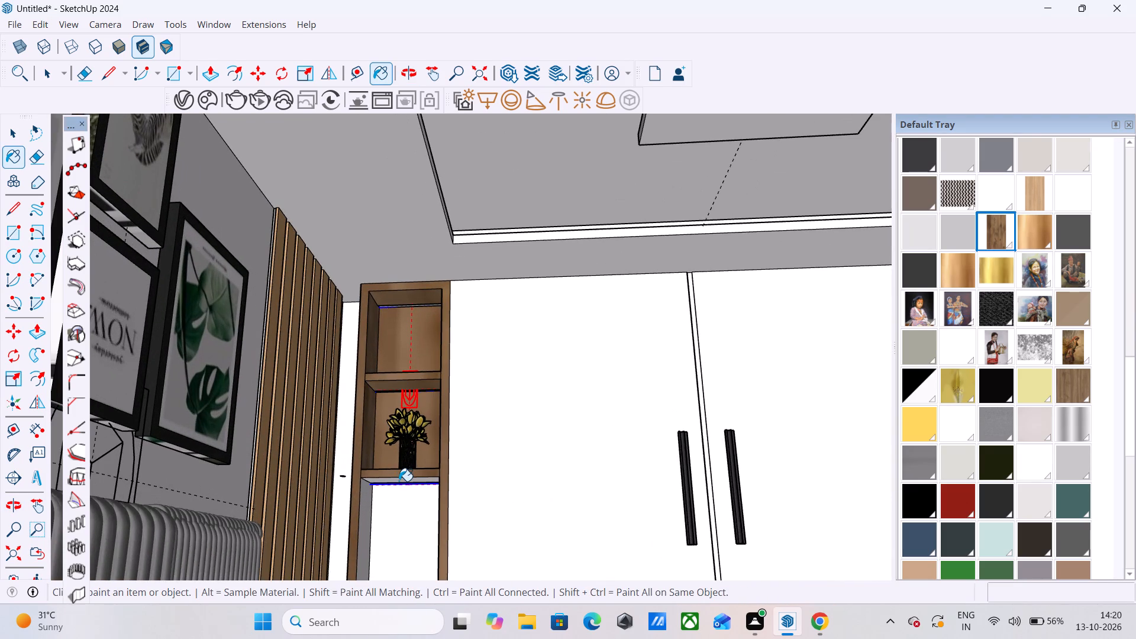
click(399, 481)
scroll(399, 375, up, 5)
middle_drag(395, 371, 328, 435)
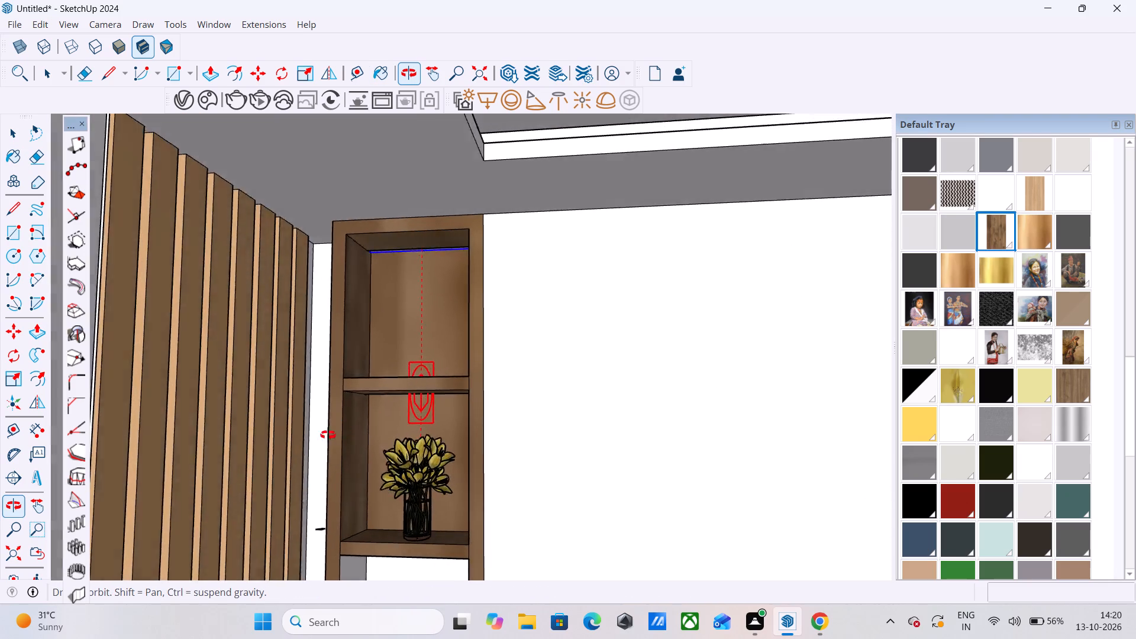
middle_drag(328, 435, 277, 480)
click(418, 375)
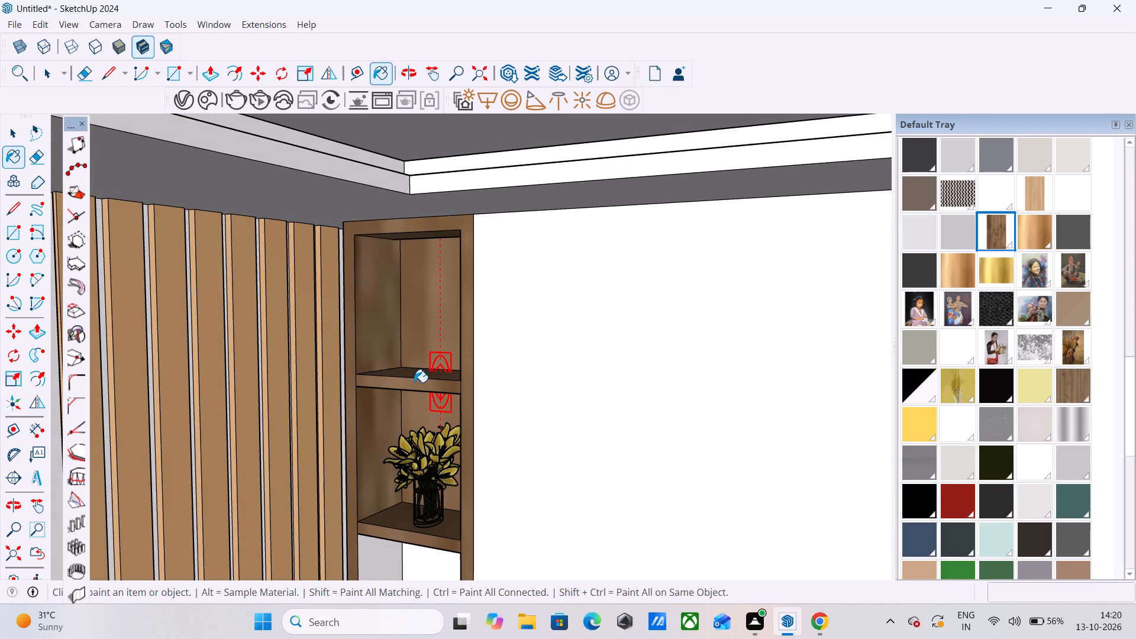
Paint the back, both inner sides and the bottom of the shelf unit's lowest open compartment with the brown wood-grain material.
scroll(353, 406, up, 1)
middle_drag(370, 407, 551, 372)
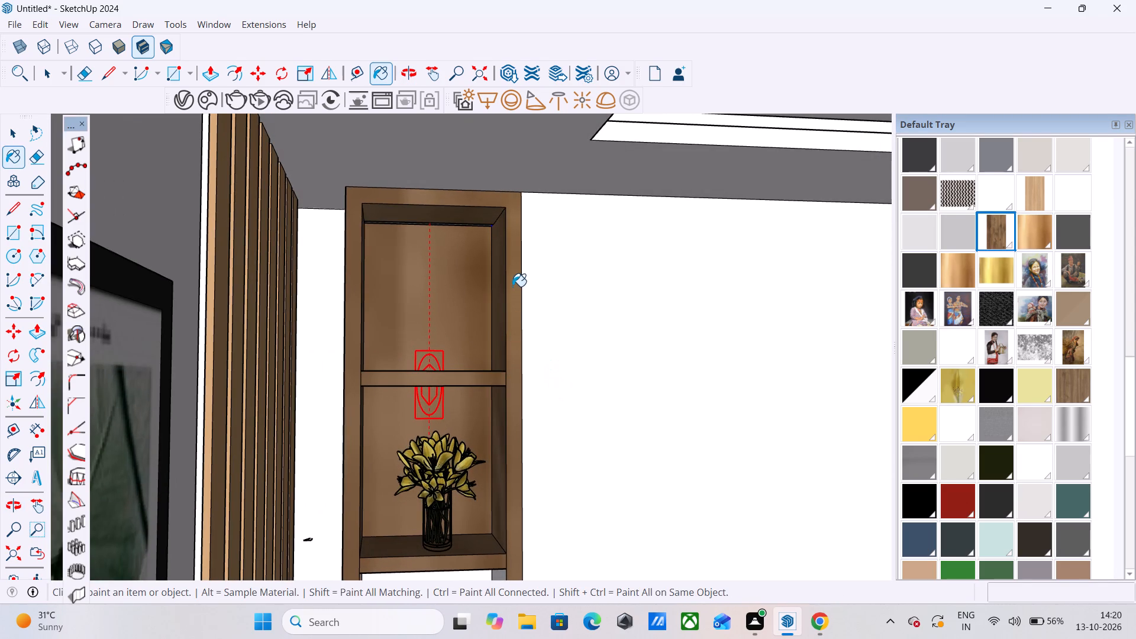
scroll(450, 304, down, 6)
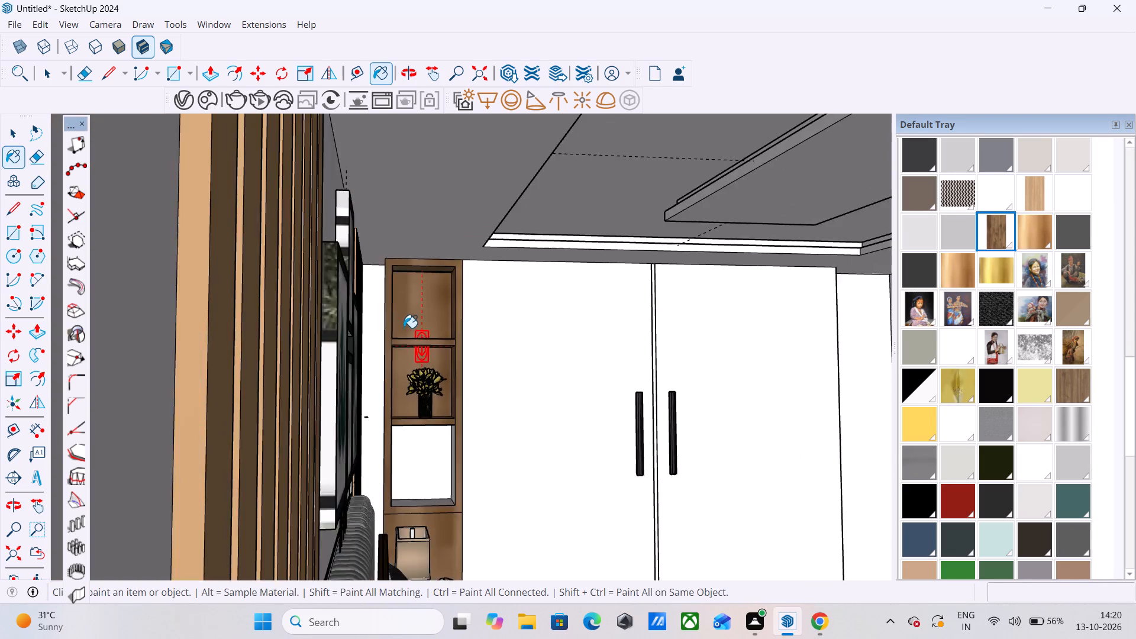
scroll(404, 328, down, 6)
scroll(420, 428, up, 9)
click(387, 429)
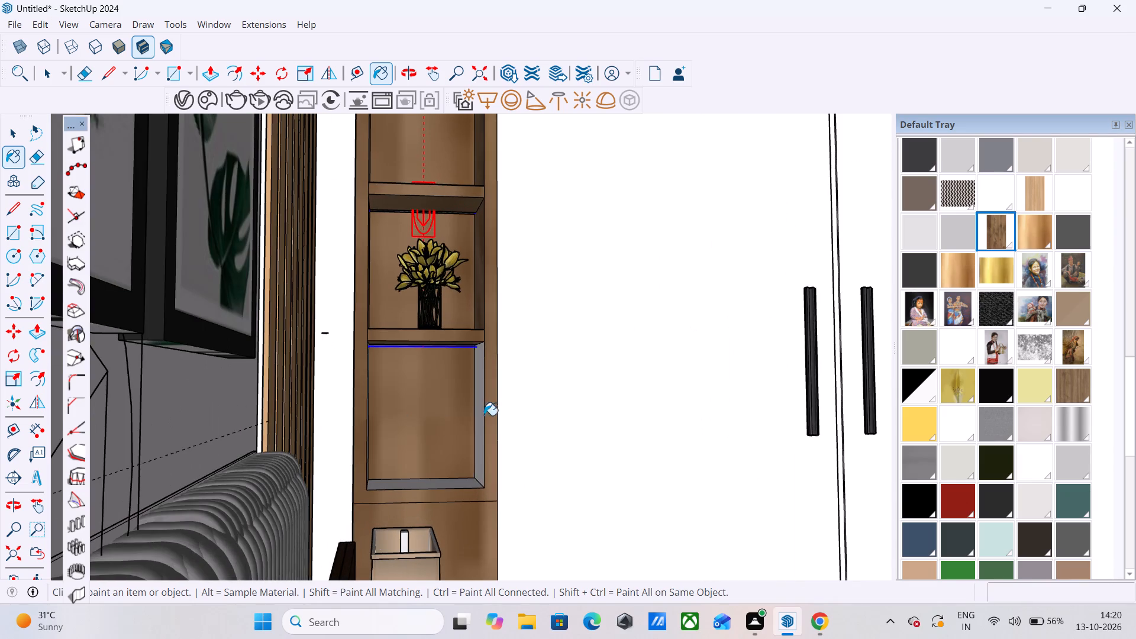
middle_drag(484, 415, 404, 353)
scroll(484, 415, up, 1)
click(370, 385)
middle_click(370, 402)
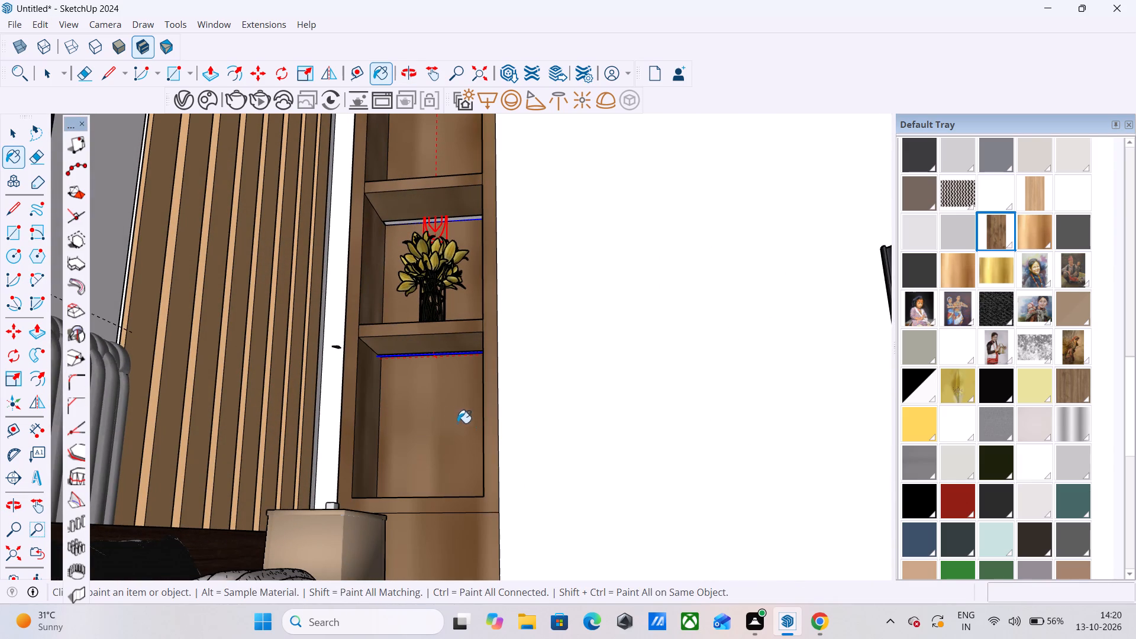
middle_drag(457, 397, 543, 450)
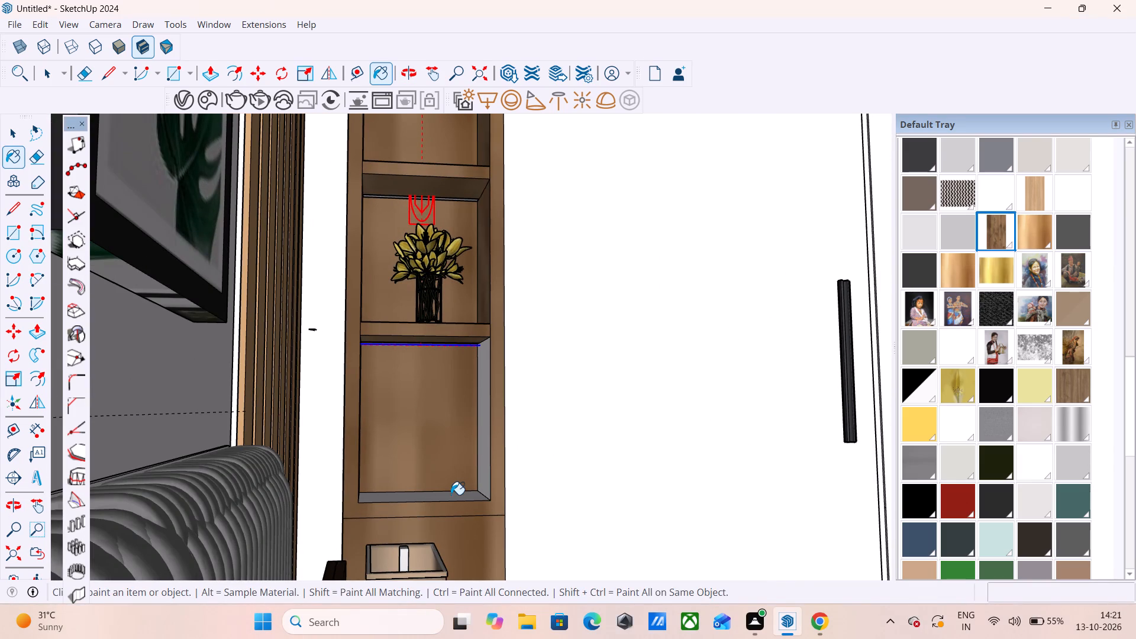
click(451, 496)
click(480, 424)
Check the shelf unit for unpainted faces and paint its outer side face towards the slat panel with the brown wood-grain material.
scroll(405, 359, down, 4)
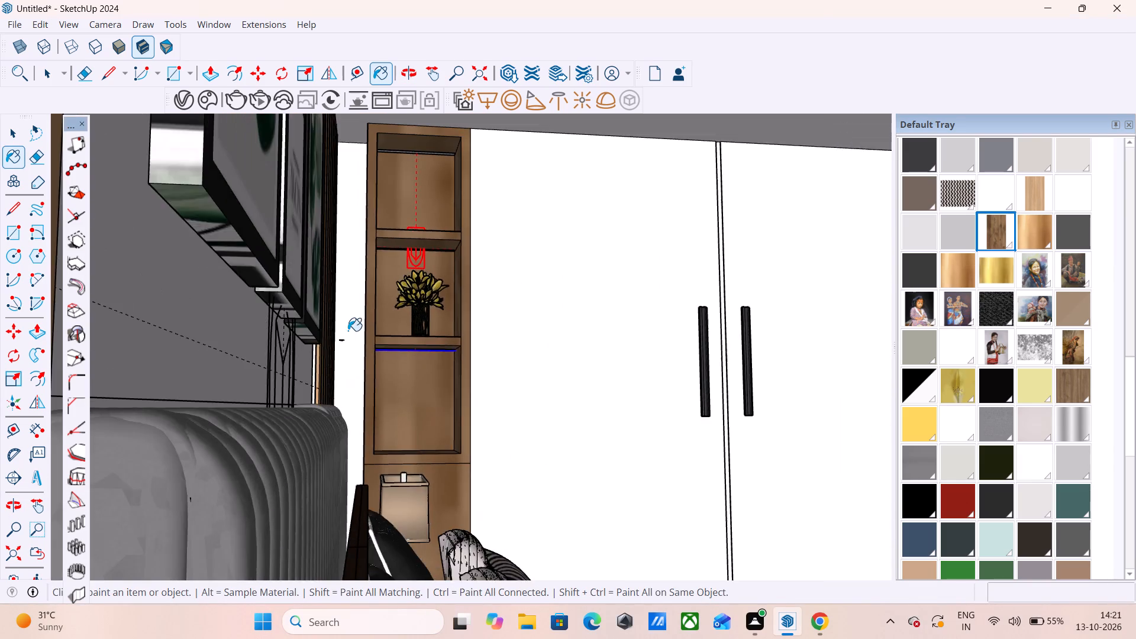
scroll(334, 331, down, 9)
middle_drag(424, 341, 336, 427)
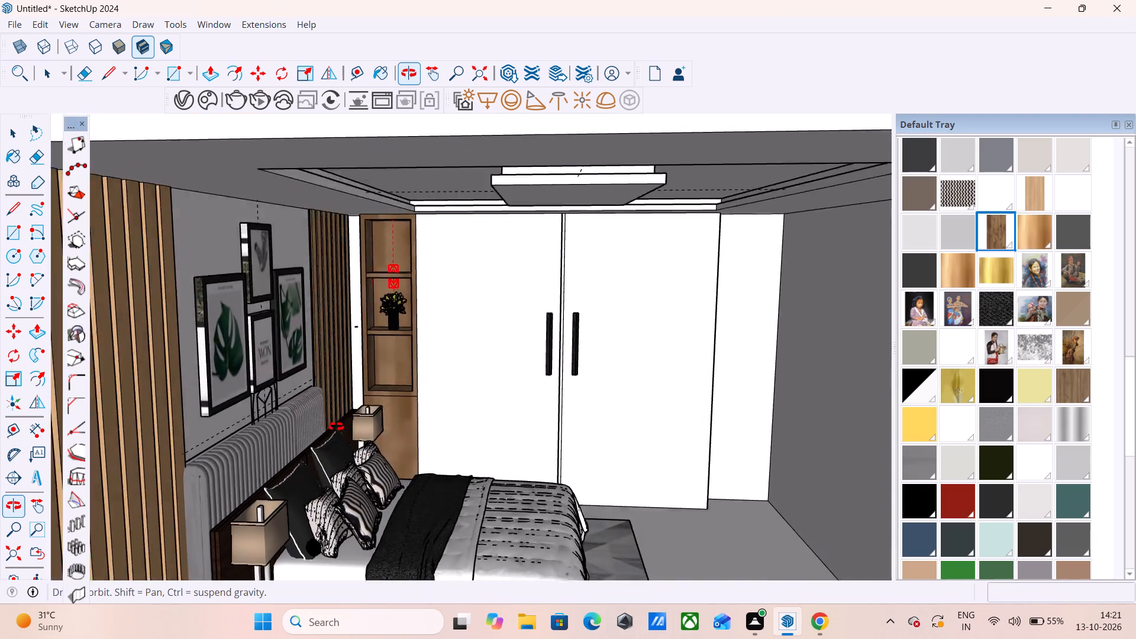
middle_drag(336, 427, 372, 351)
scroll(374, 349, up, 1)
scroll(378, 296, up, 5)
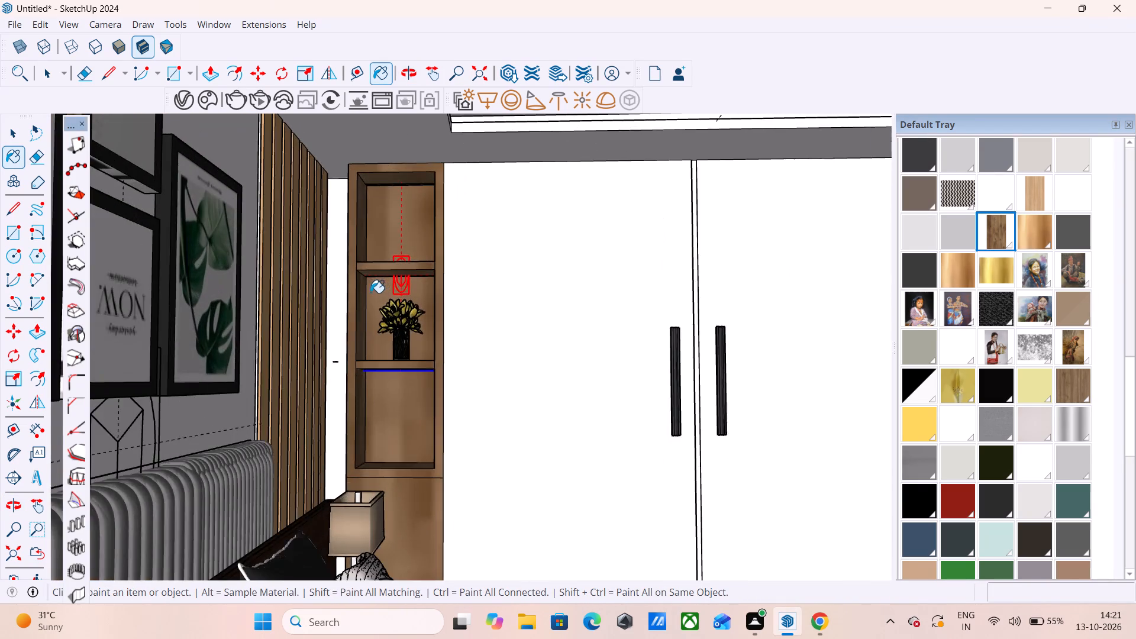
scroll(370, 293, up, 3)
scroll(362, 290, down, 5)
middle_drag(424, 317, 492, 348)
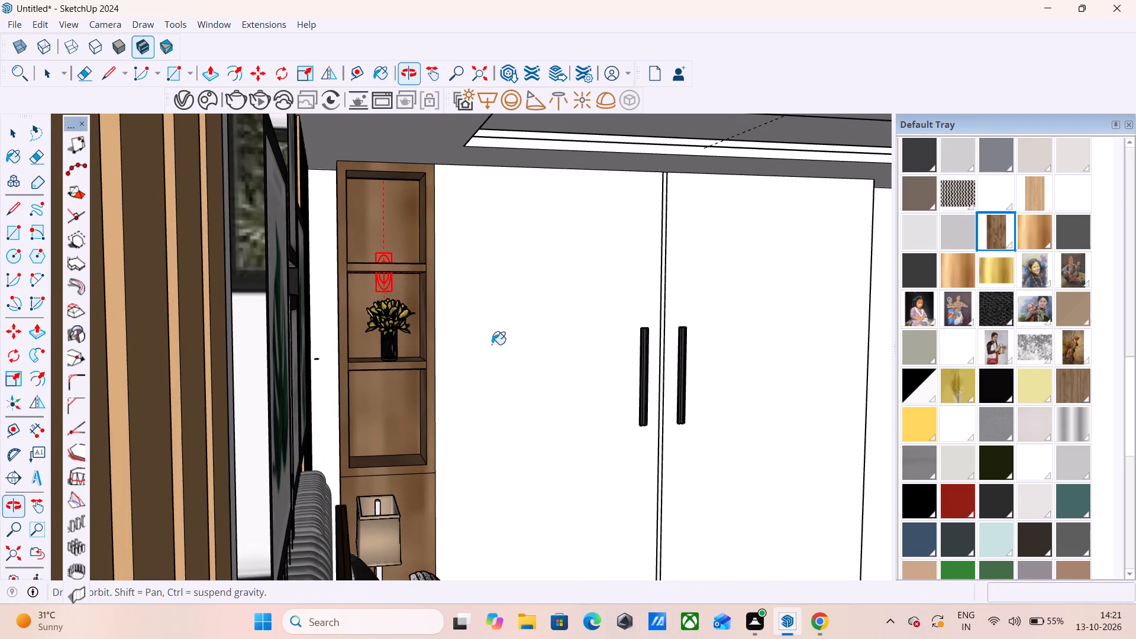
scroll(331, 279, up, 15)
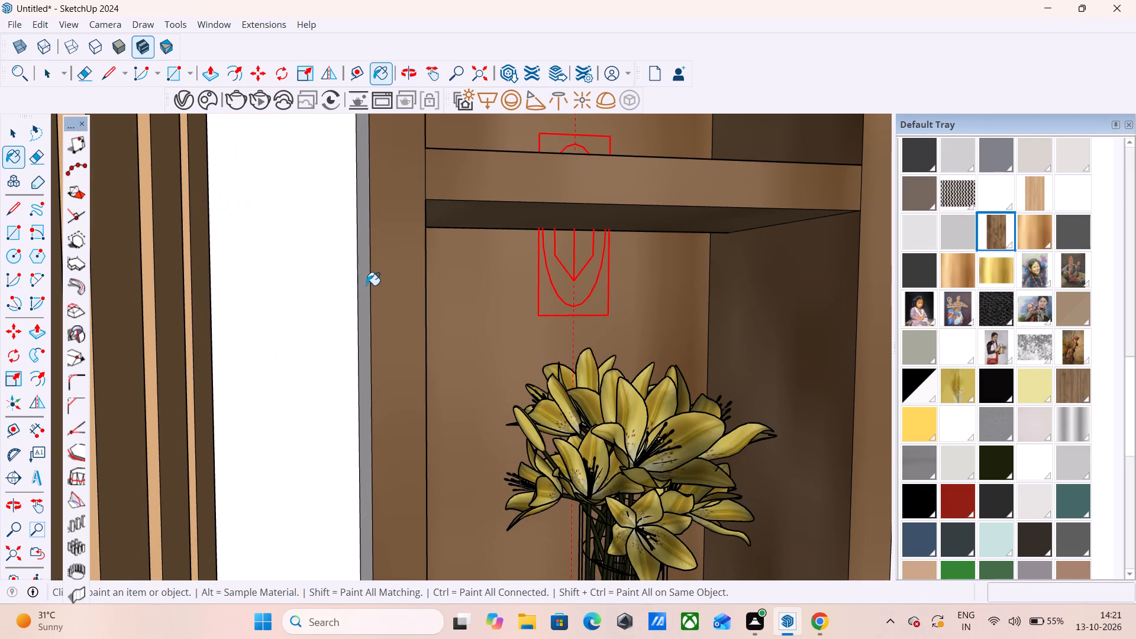
click(366, 285)
scroll(237, 257, down, 18)
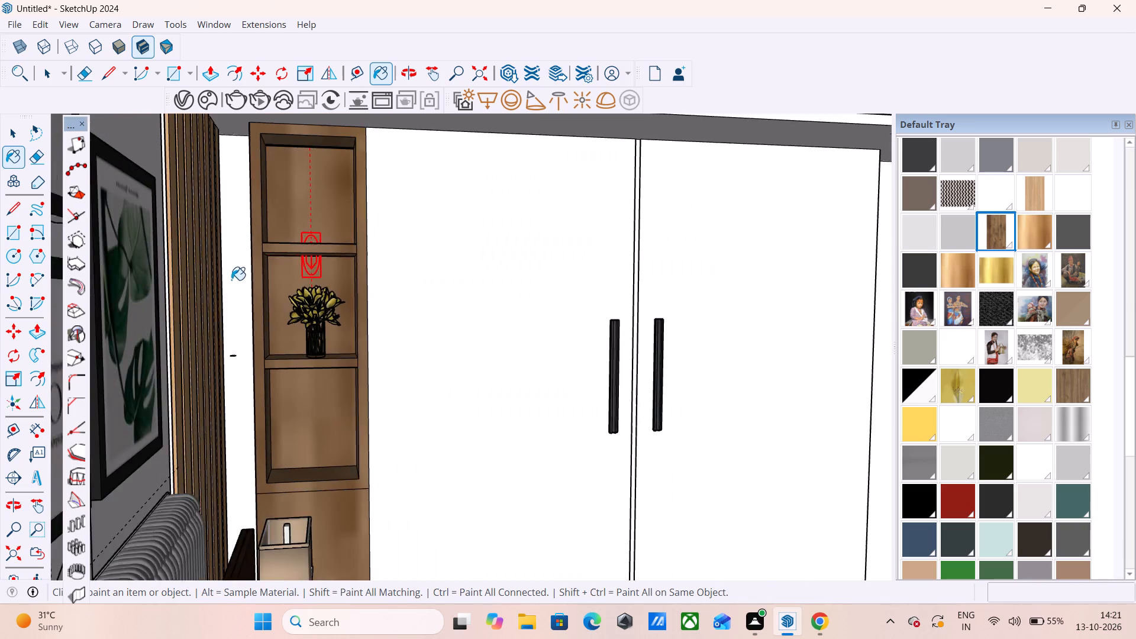
scroll(231, 280, down, 8)
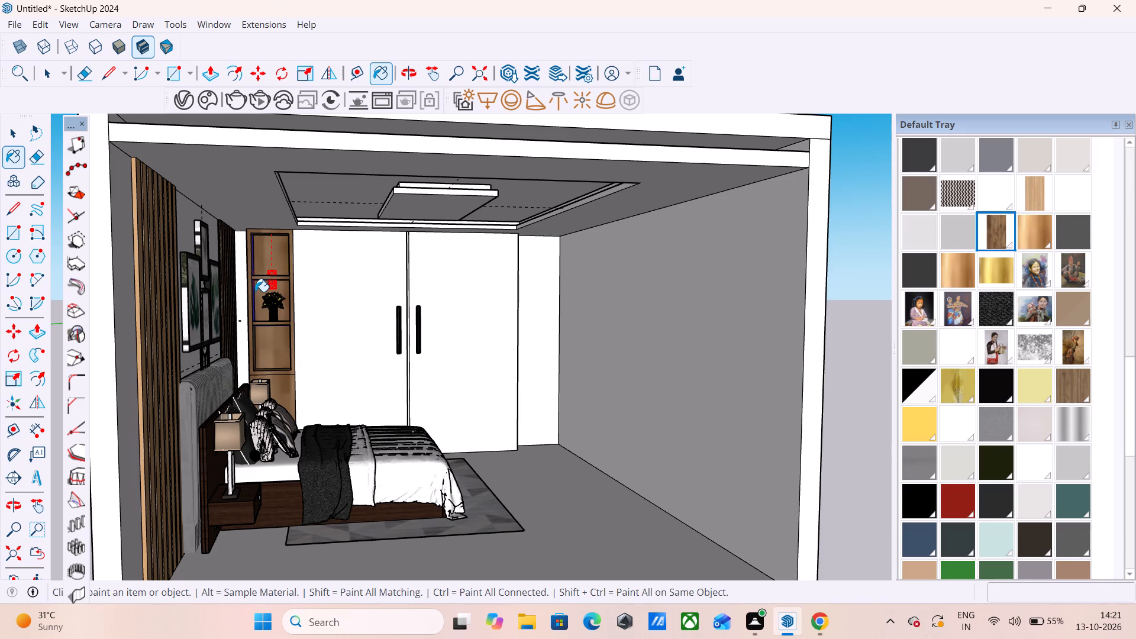
Draw a horizontal line about 9' 4 5/8" long across the wardrobe front near its top, from the shelf unit to the wardrobe's far edge.
key(space)
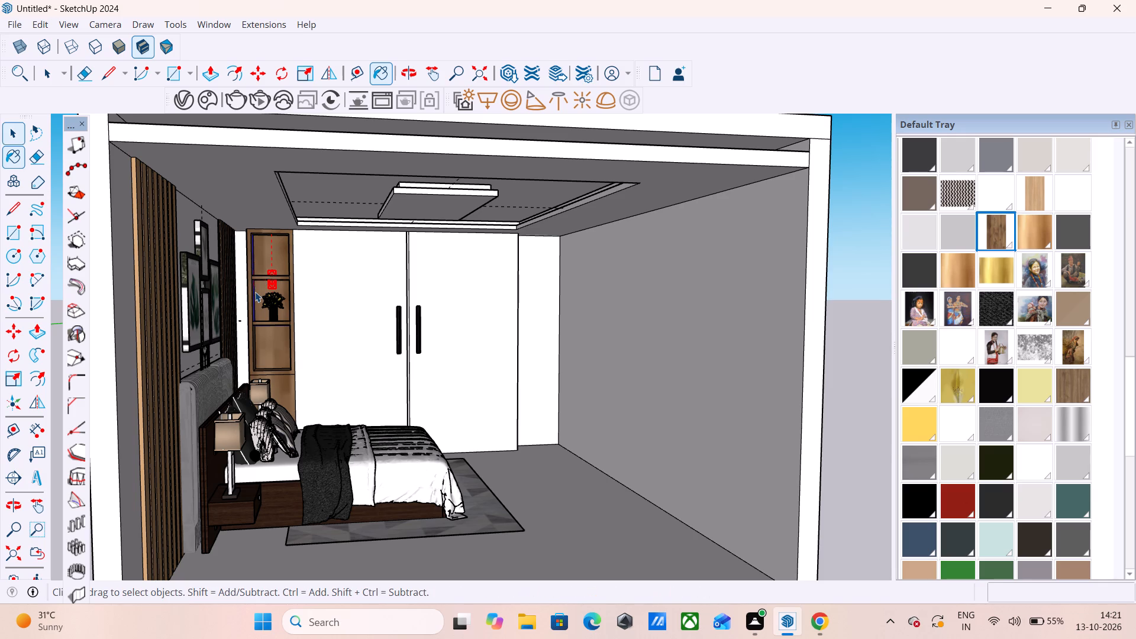
key(l)
scroll(298, 234, up, 10)
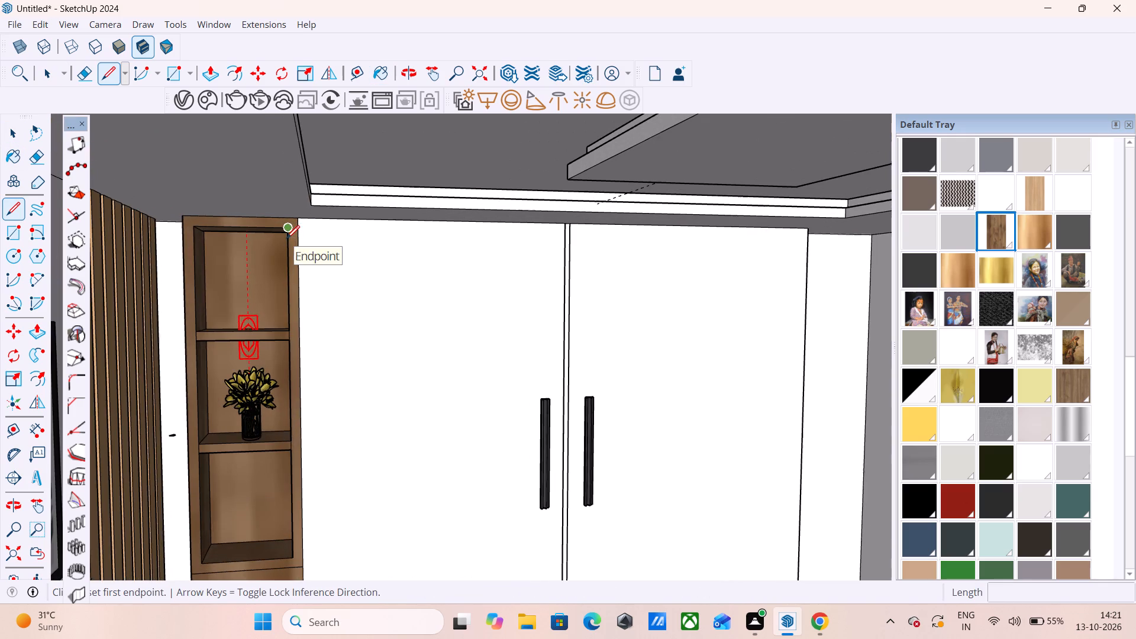
click(301, 231)
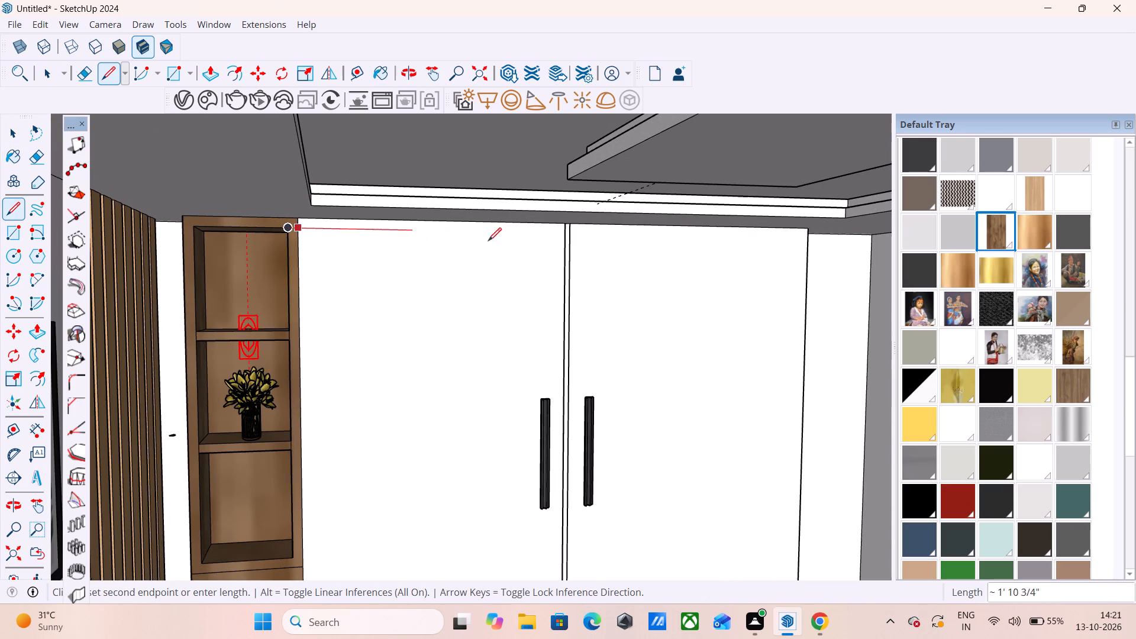
click(806, 242)
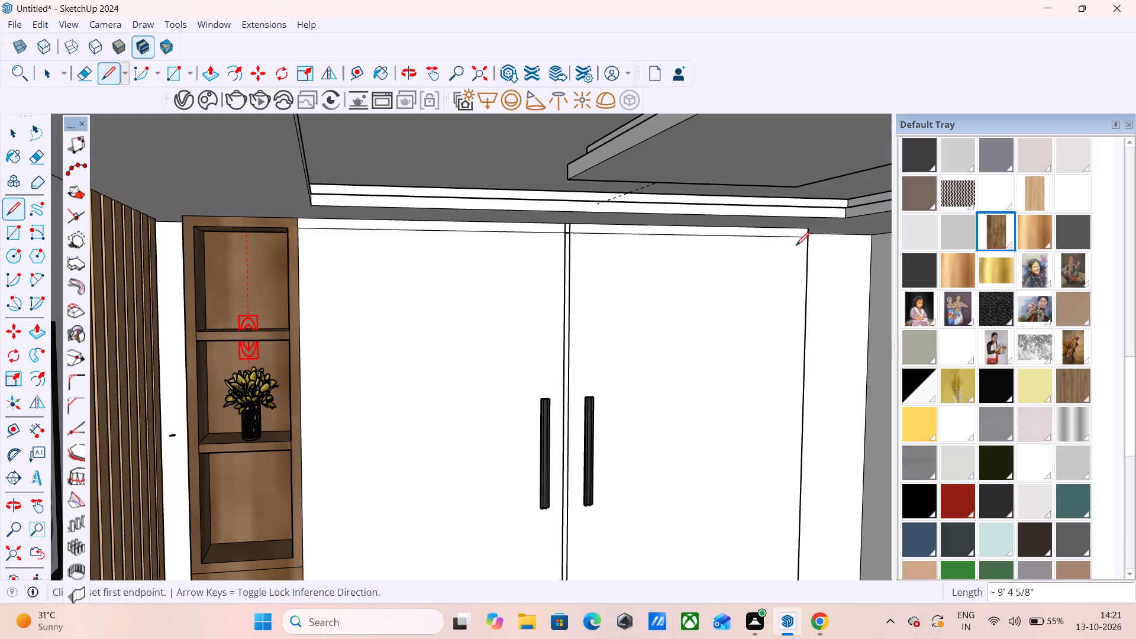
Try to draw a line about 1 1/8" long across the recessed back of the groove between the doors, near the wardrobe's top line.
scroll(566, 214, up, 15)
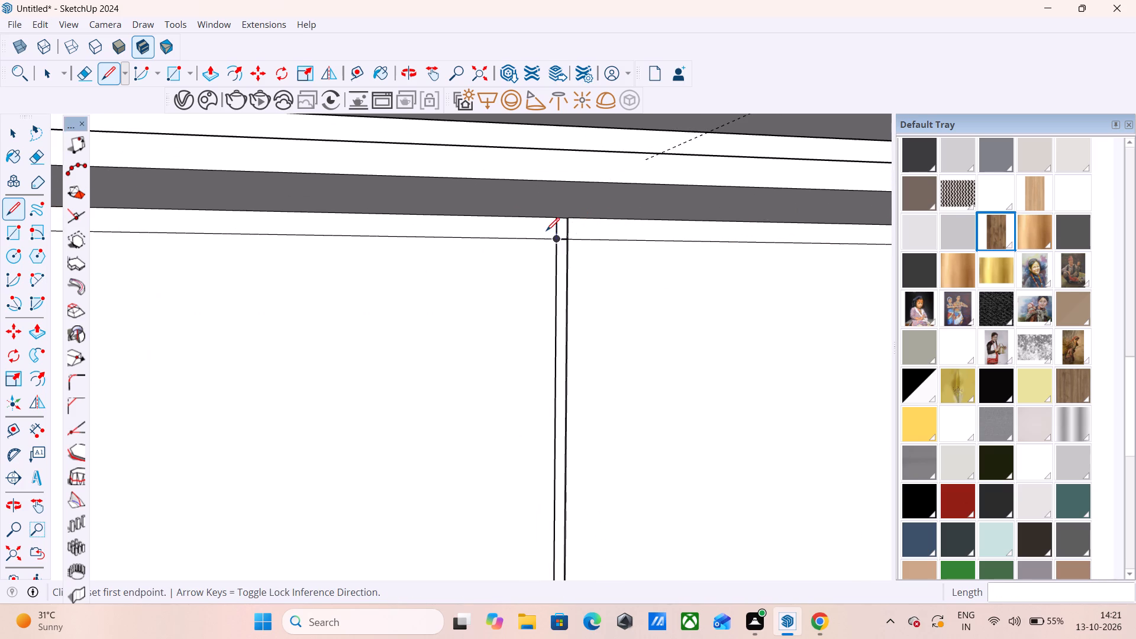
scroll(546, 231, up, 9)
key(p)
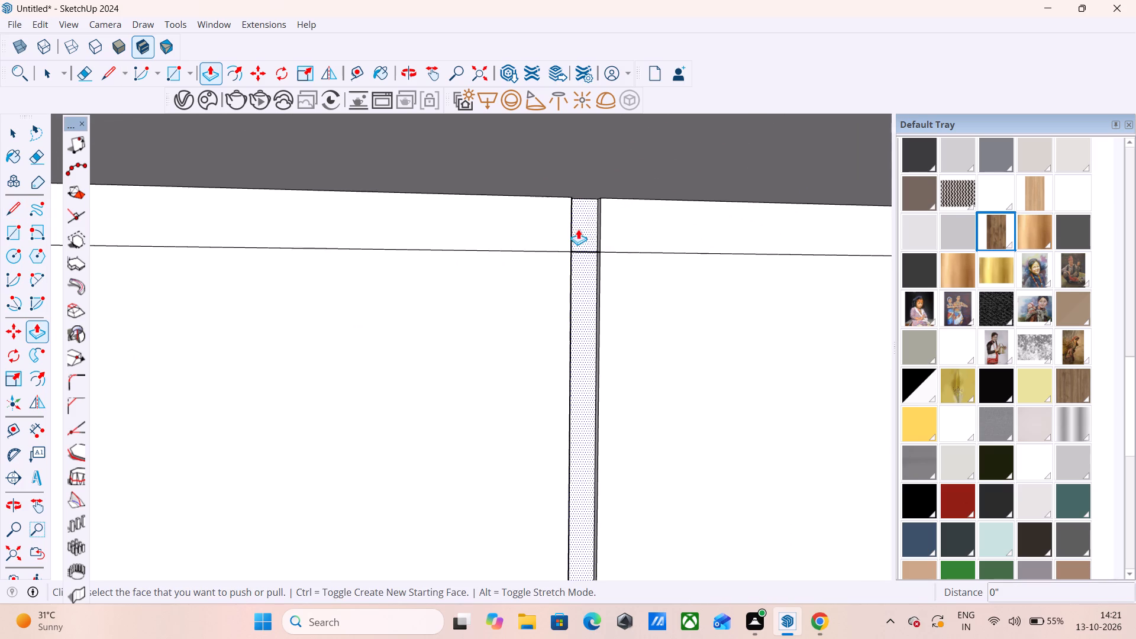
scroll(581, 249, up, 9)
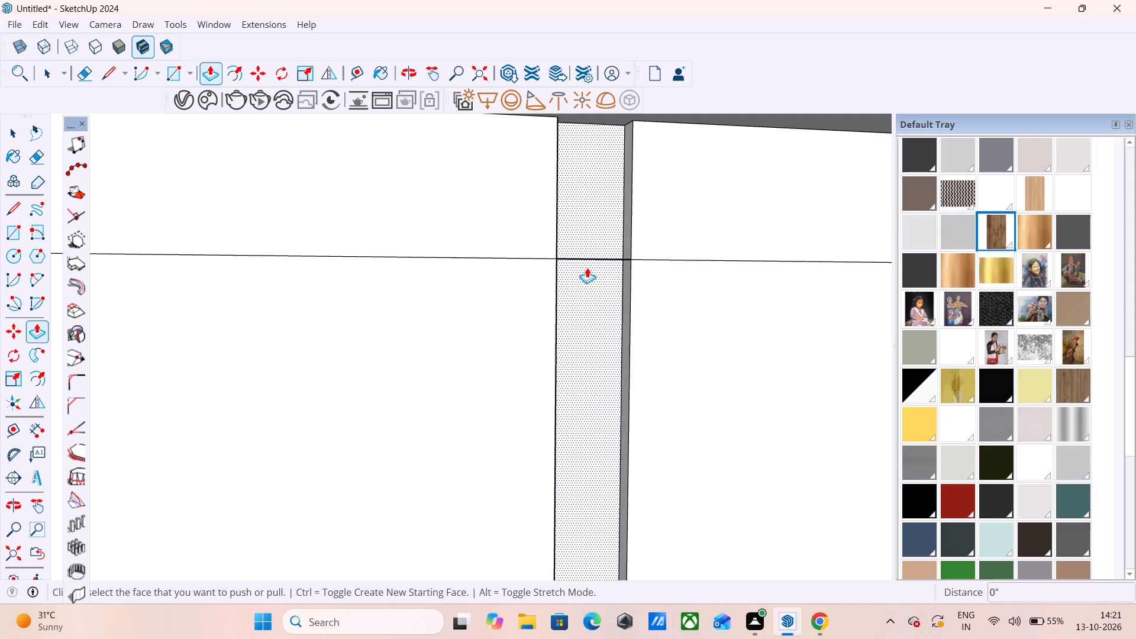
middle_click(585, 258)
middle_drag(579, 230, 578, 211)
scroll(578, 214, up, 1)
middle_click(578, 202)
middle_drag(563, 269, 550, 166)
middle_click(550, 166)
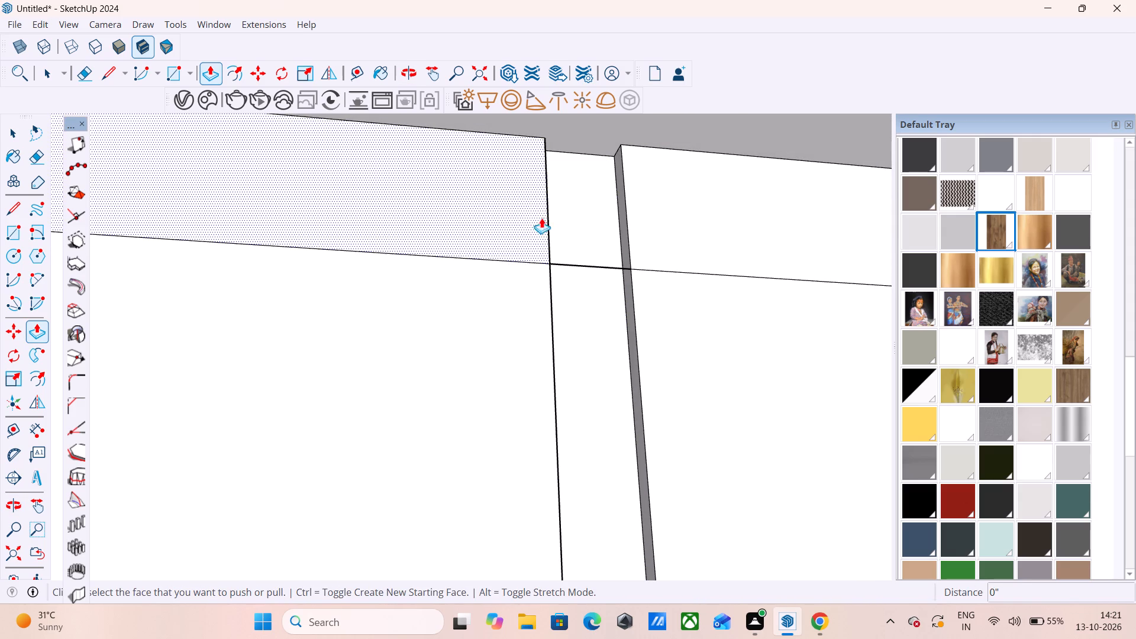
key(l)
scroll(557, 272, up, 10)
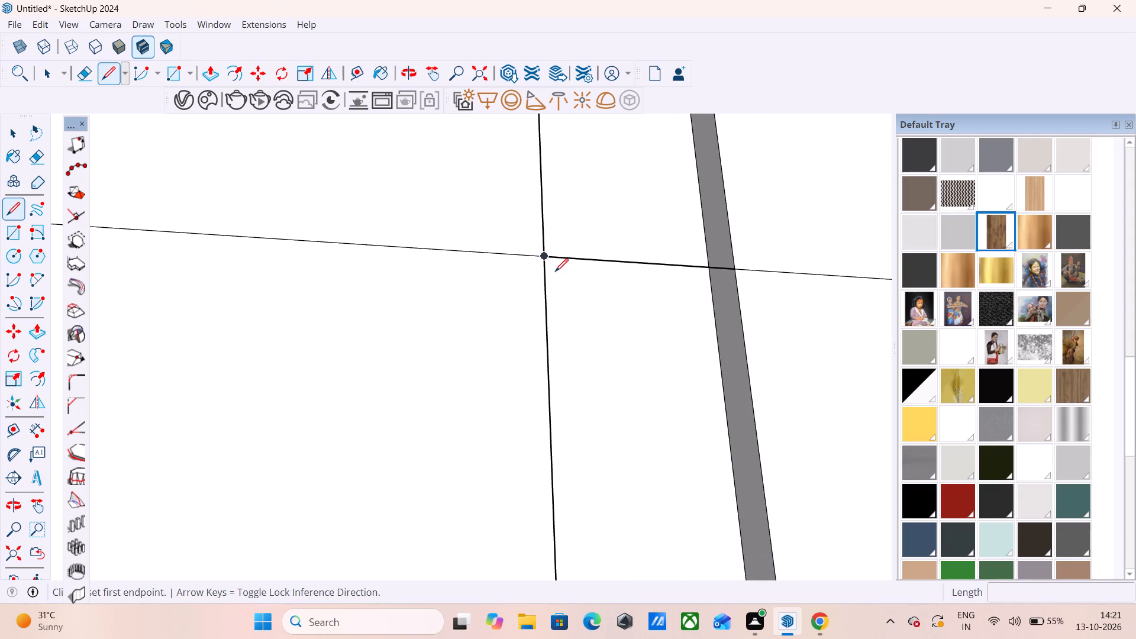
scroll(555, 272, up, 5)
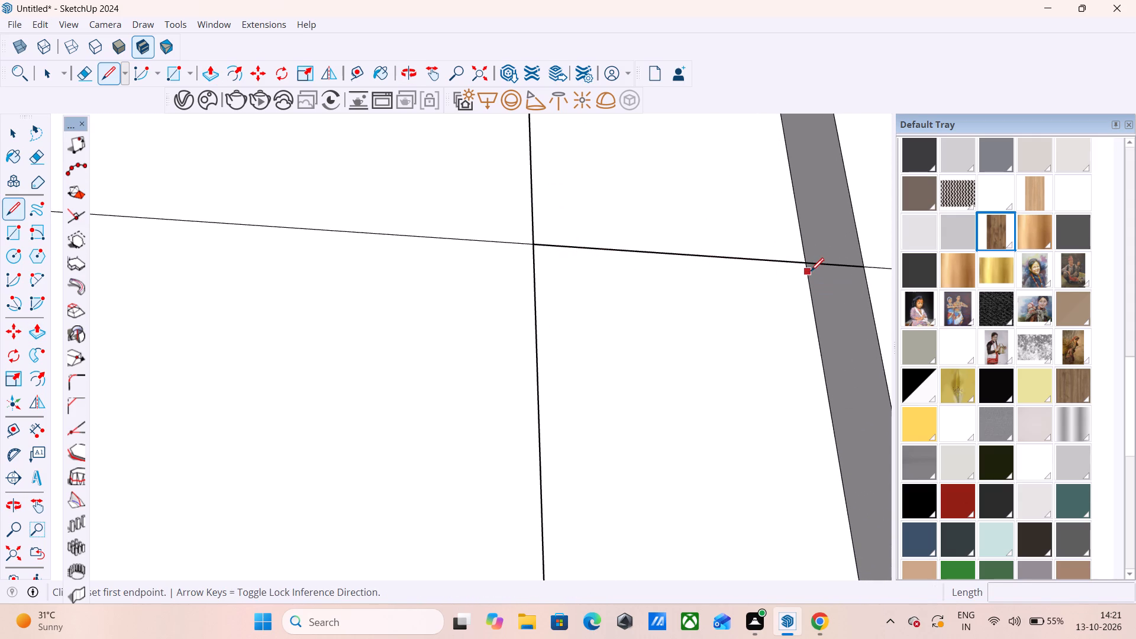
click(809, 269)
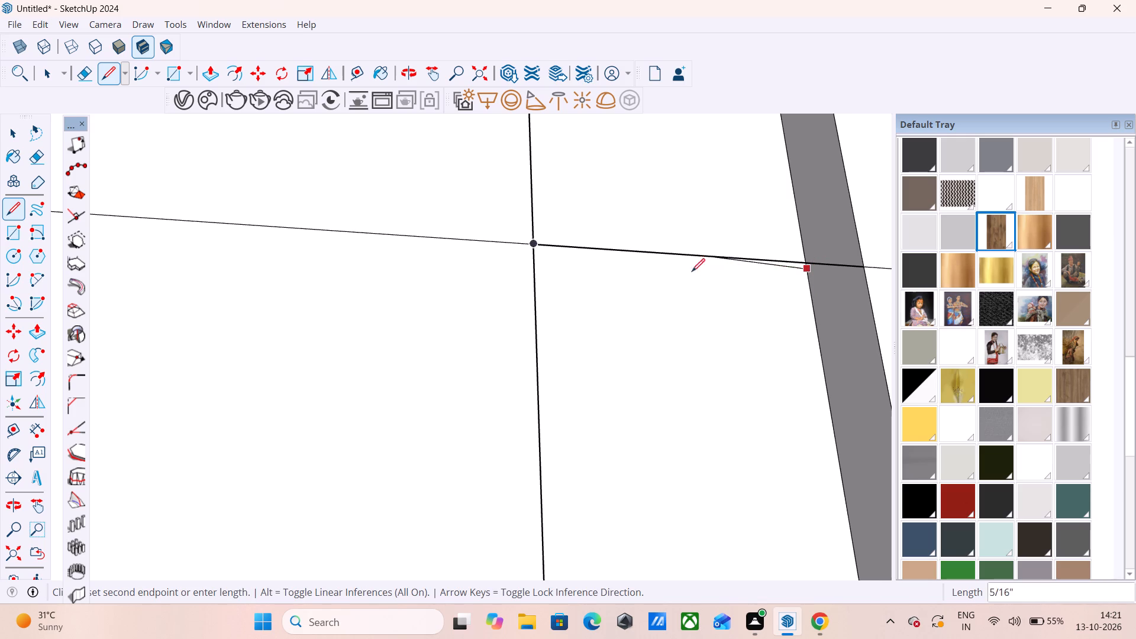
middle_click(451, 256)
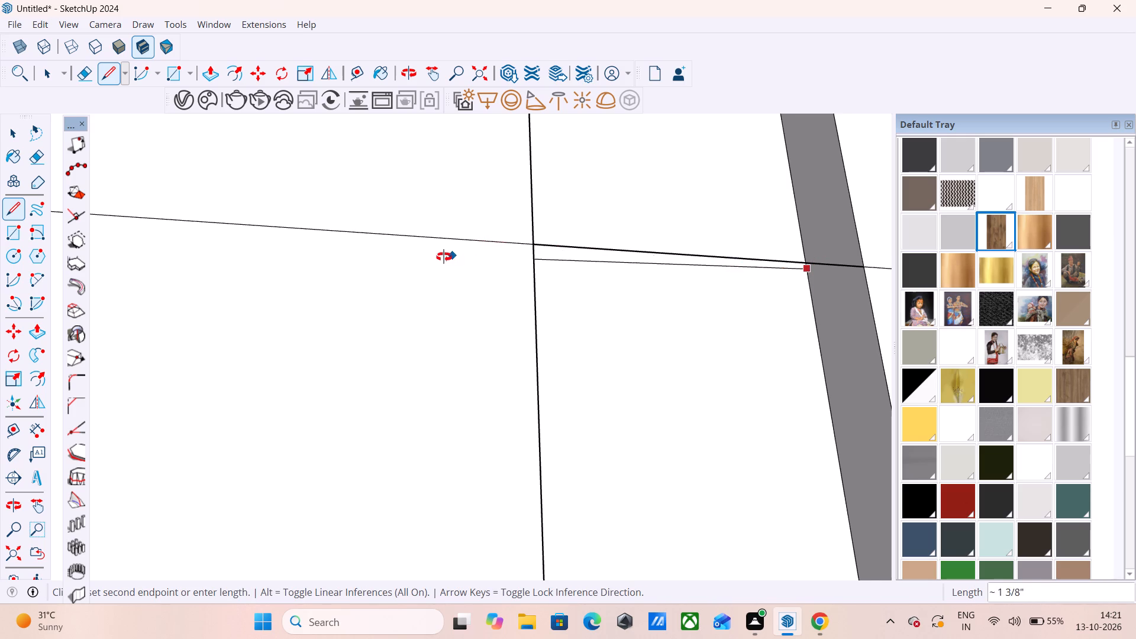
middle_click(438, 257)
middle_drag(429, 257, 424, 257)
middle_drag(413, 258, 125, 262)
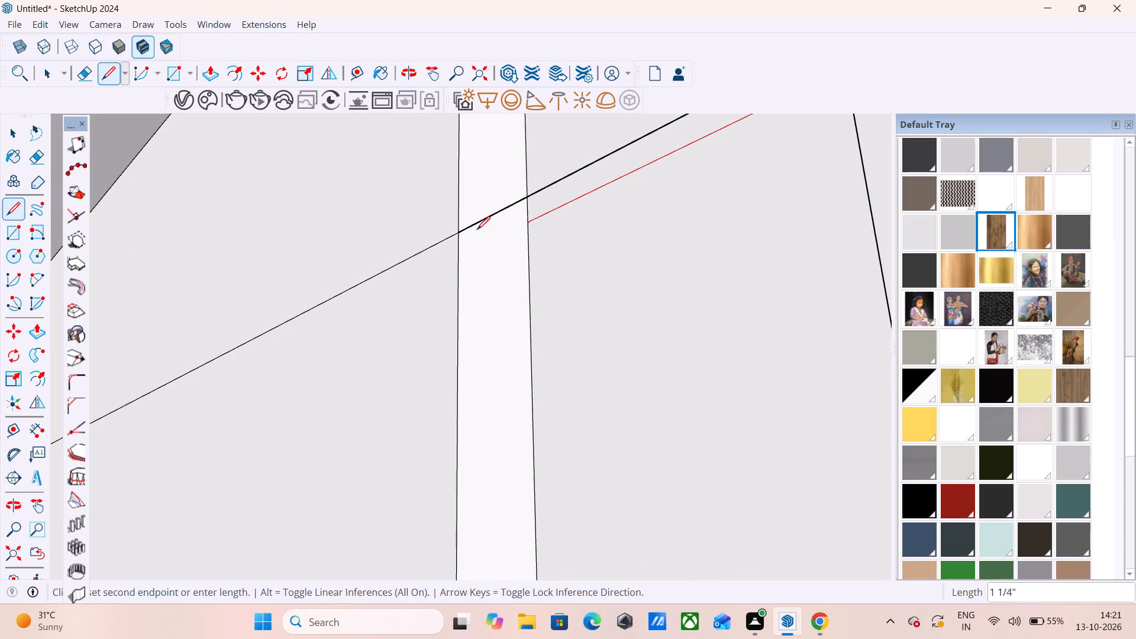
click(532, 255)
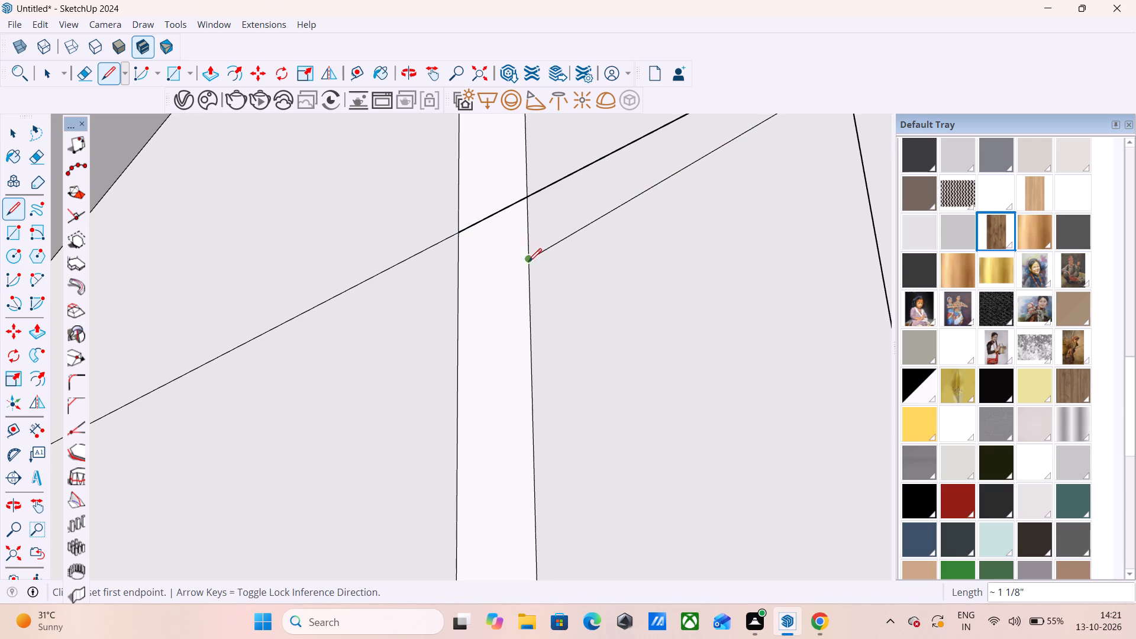
Draw a level 1 1/8" line across the back of the door groove just under the top line, and erase the slanted line there.
middle_drag(567, 267, 669, 269)
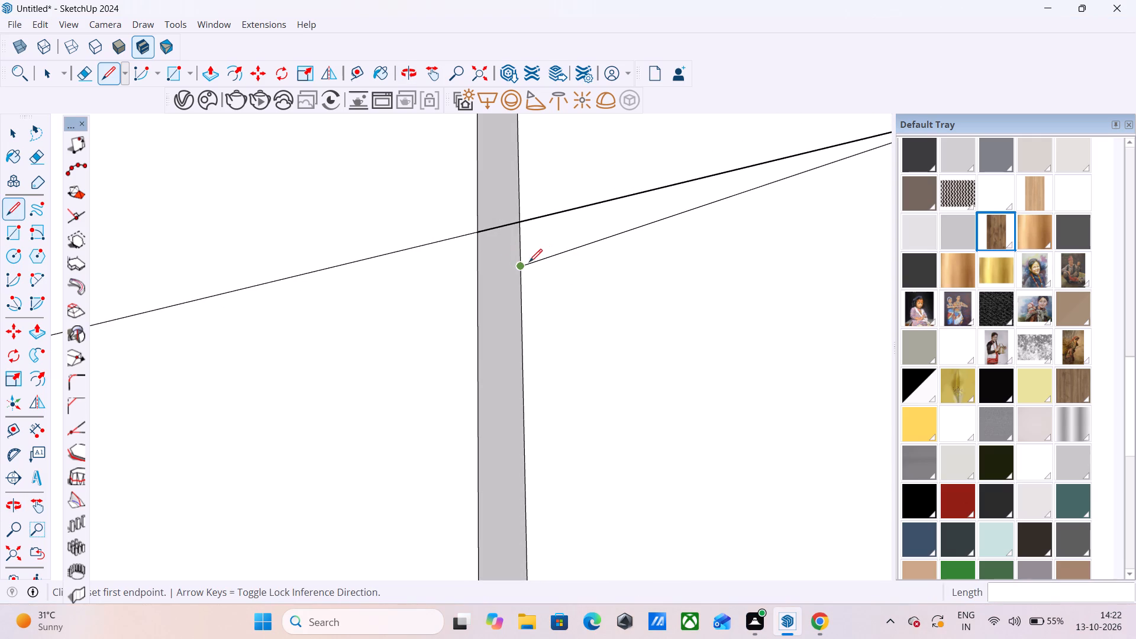
click(522, 265)
scroll(387, 245, down, 5)
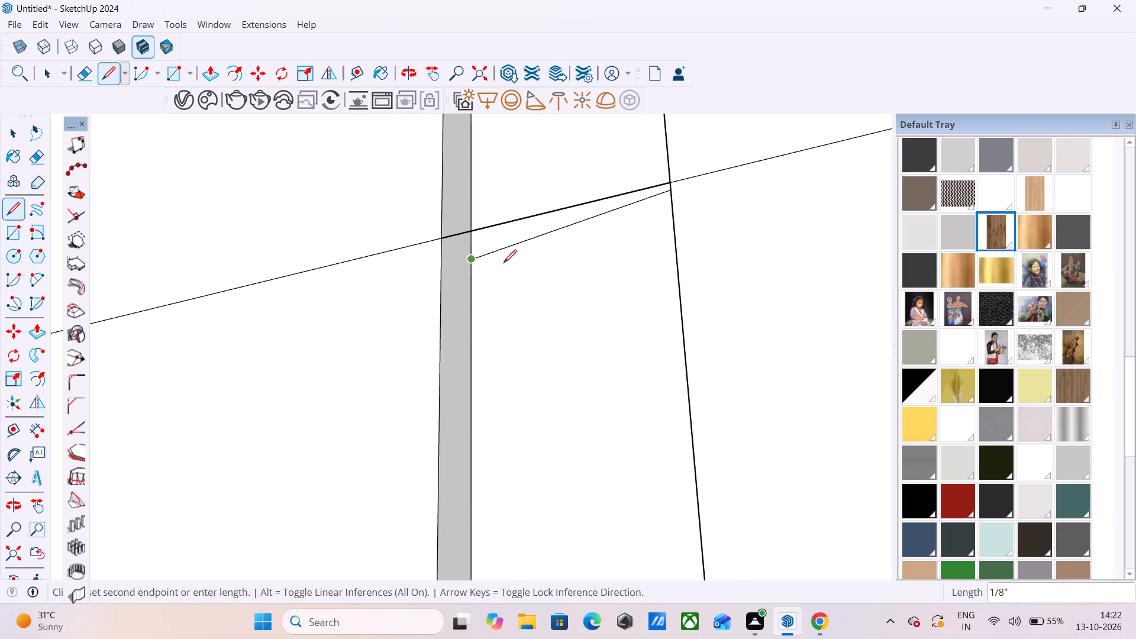
middle_drag(544, 263, 693, 269)
click(663, 257)
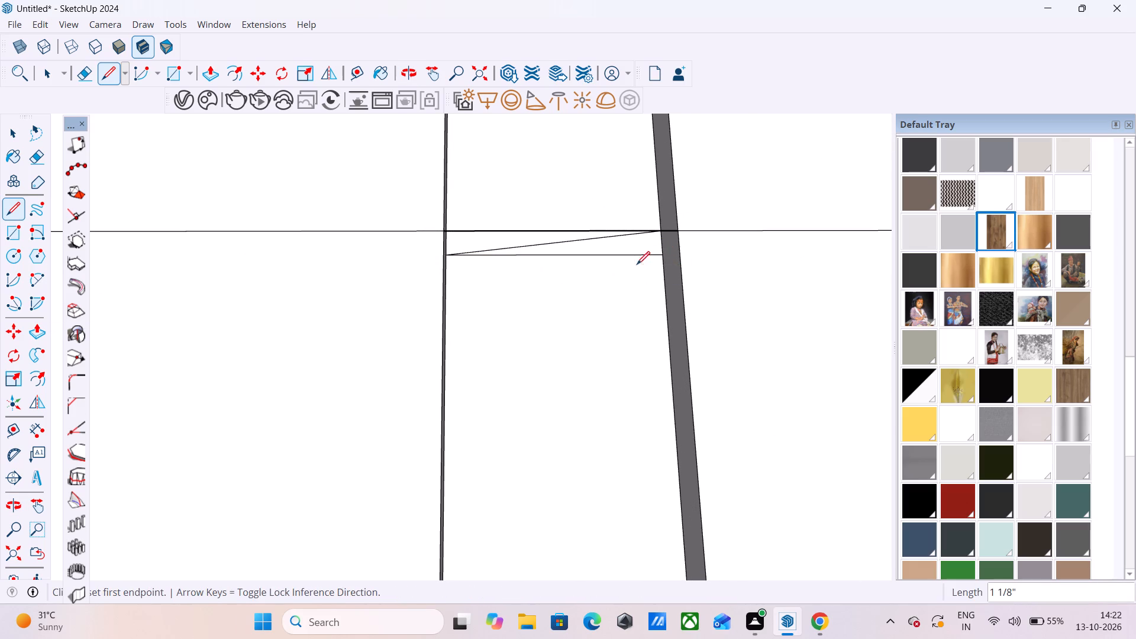
scroll(534, 242, up, 2)
key(e)
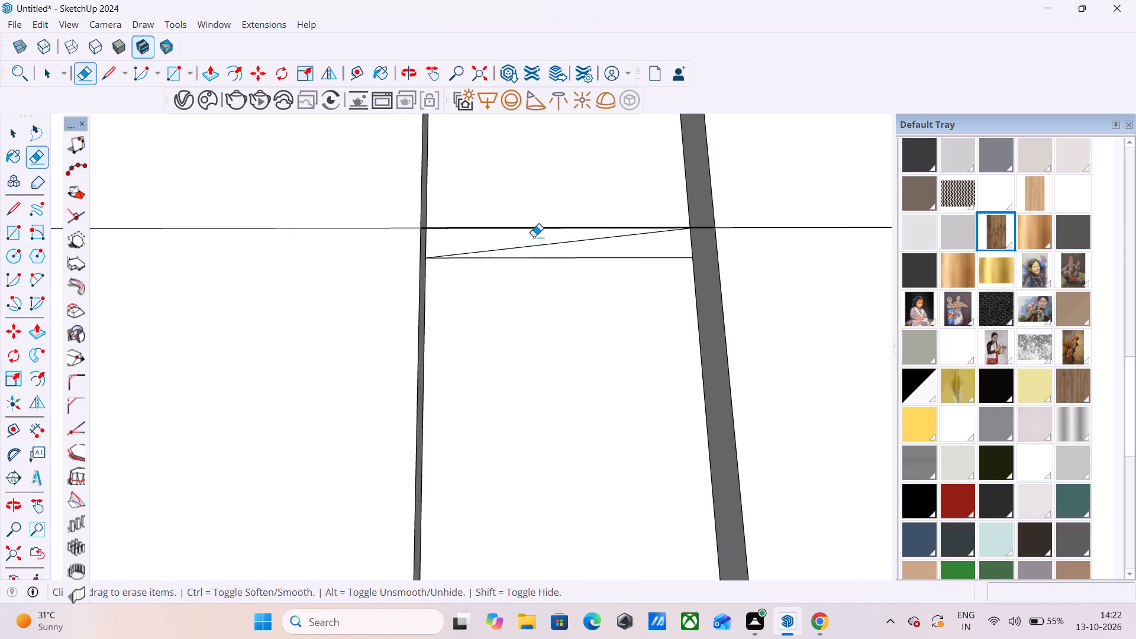
click(552, 243)
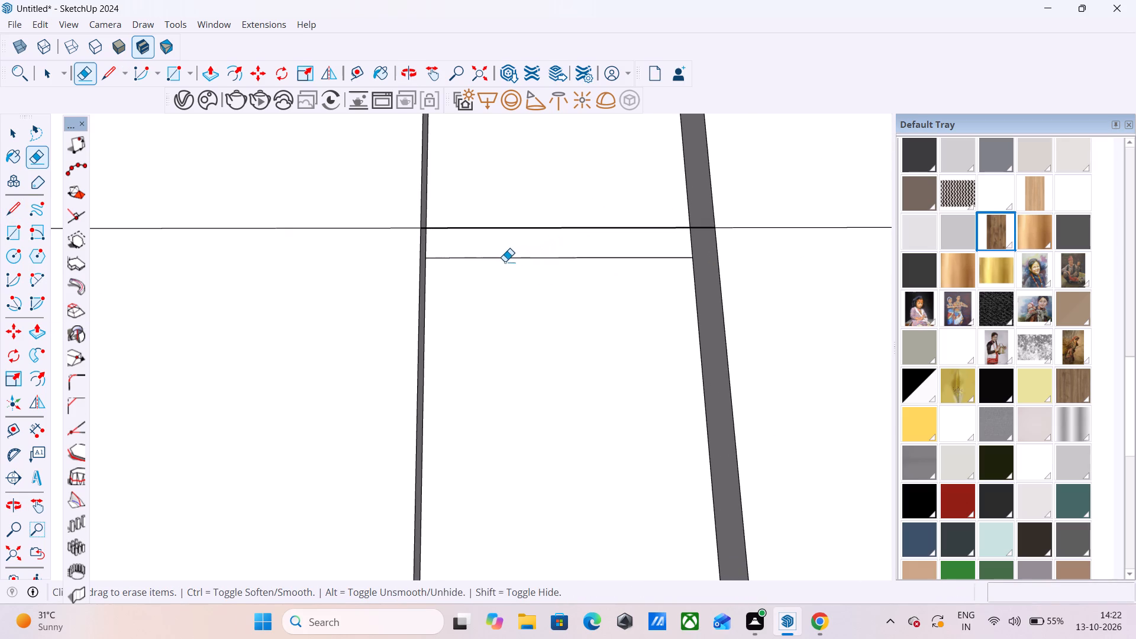
Push/pull the part of the door groove above the level line outward about 5/16" so it is flush with the wardrobe front.
scroll(500, 264, down, 2)
key(p)
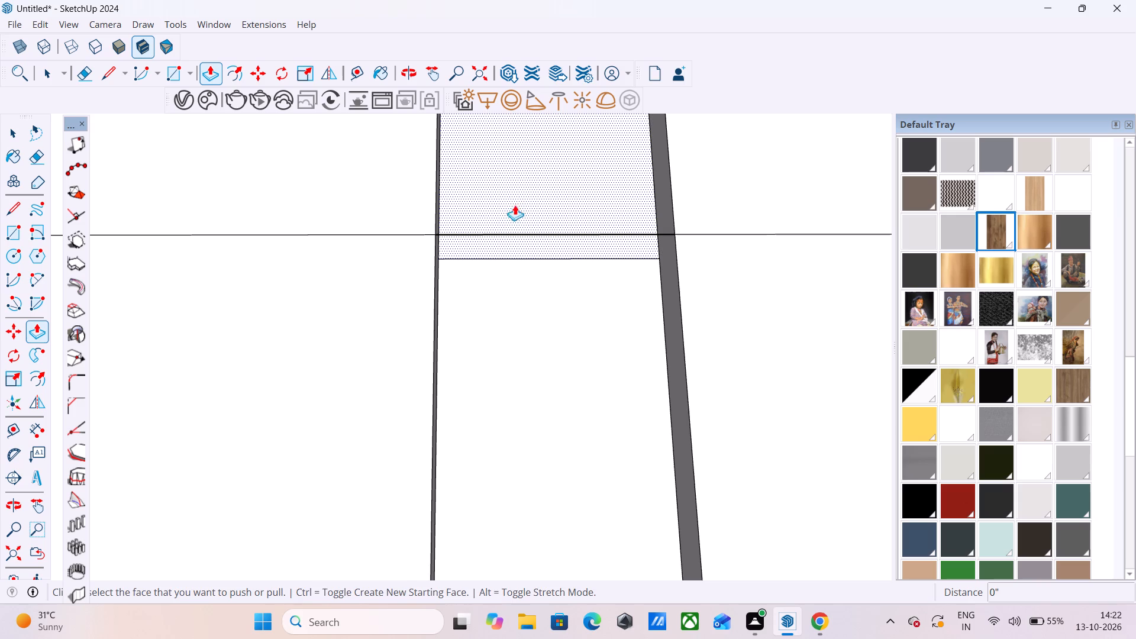
click(519, 202)
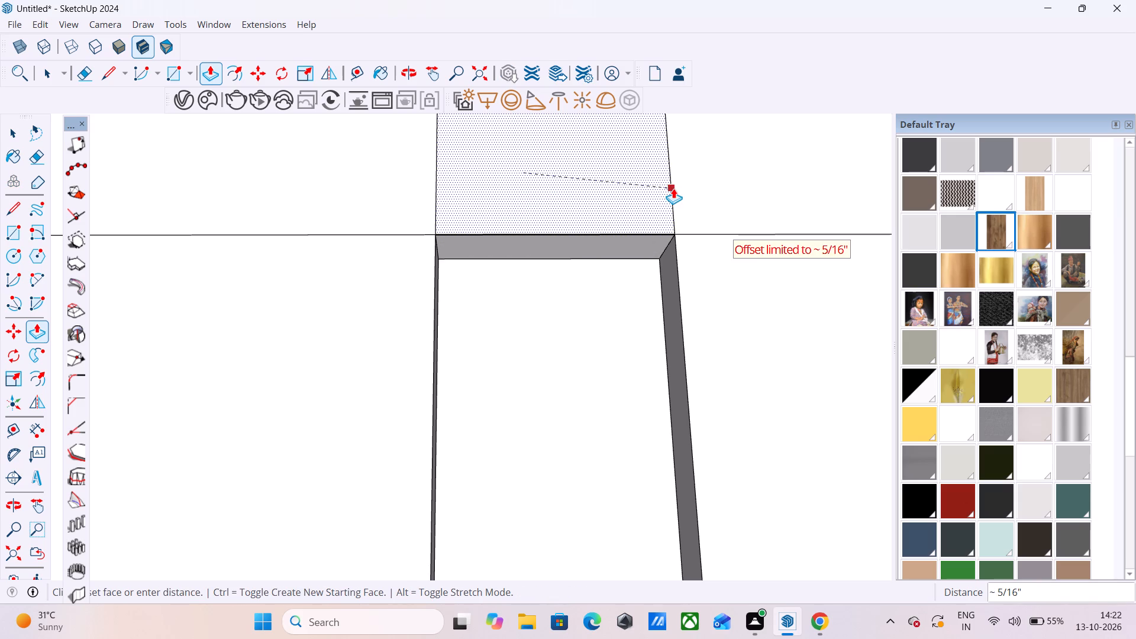
click(673, 188)
Erase the two leftover vertical groove edges above the wardrobe's top line to make the top band one continuous face.
middle_drag(301, 253, 335, 386)
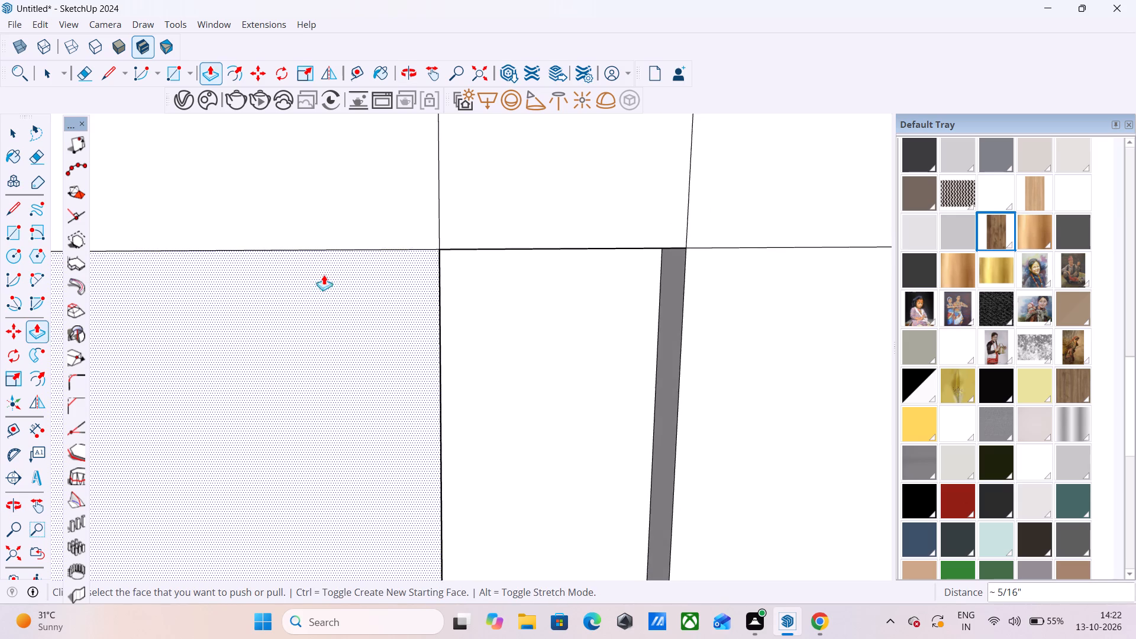
scroll(302, 240, down, 8)
scroll(485, 202, down, 3)
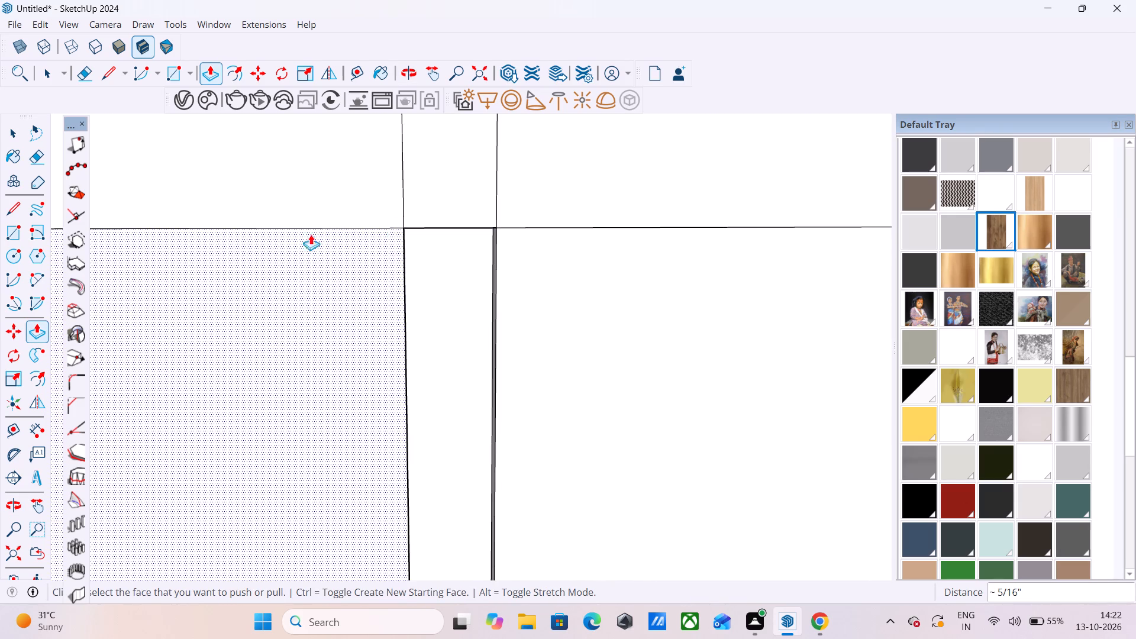
key(e)
drag(405, 175, 374, 174)
drag(525, 169, 453, 173)
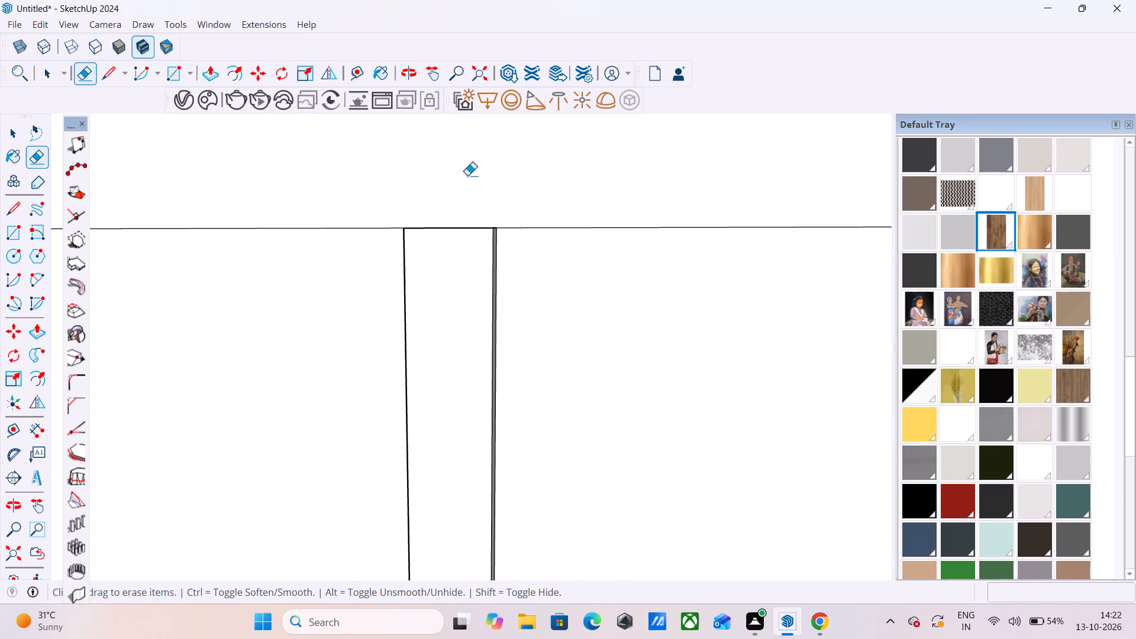
Paint the band along the top of the wardrobe with the brown wood-grain material.
scroll(502, 167, down, 9)
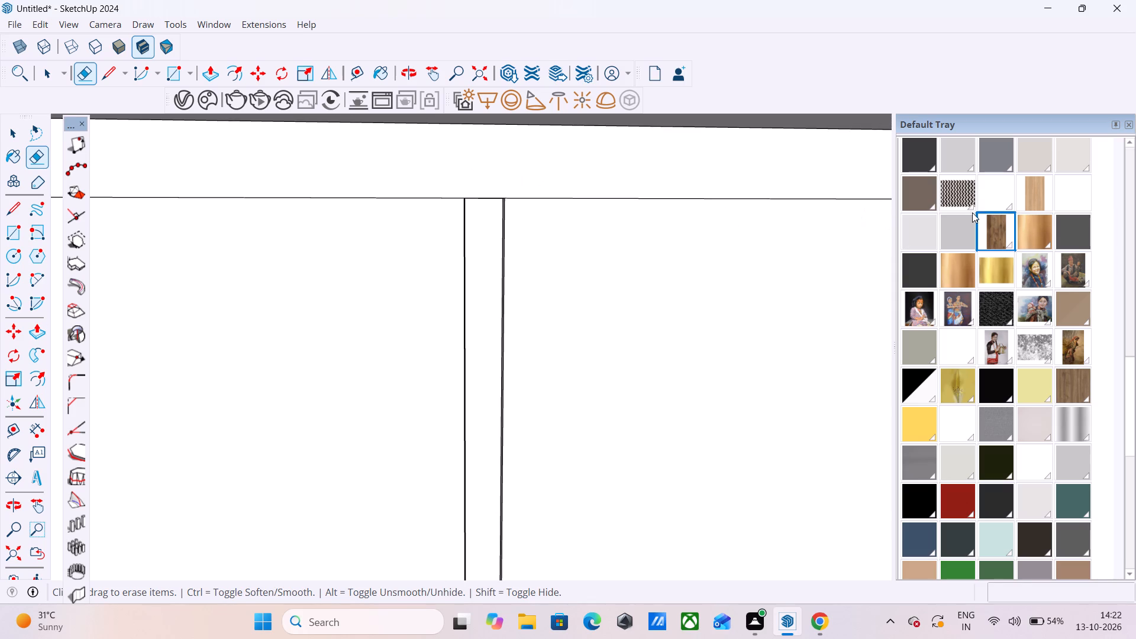
click(1003, 225)
click(734, 180)
Paint both wardrobe door fronts with the plain light grey material at the end of the material list.
scroll(674, 192, down, 18)
scroll(567, 196, down, 10)
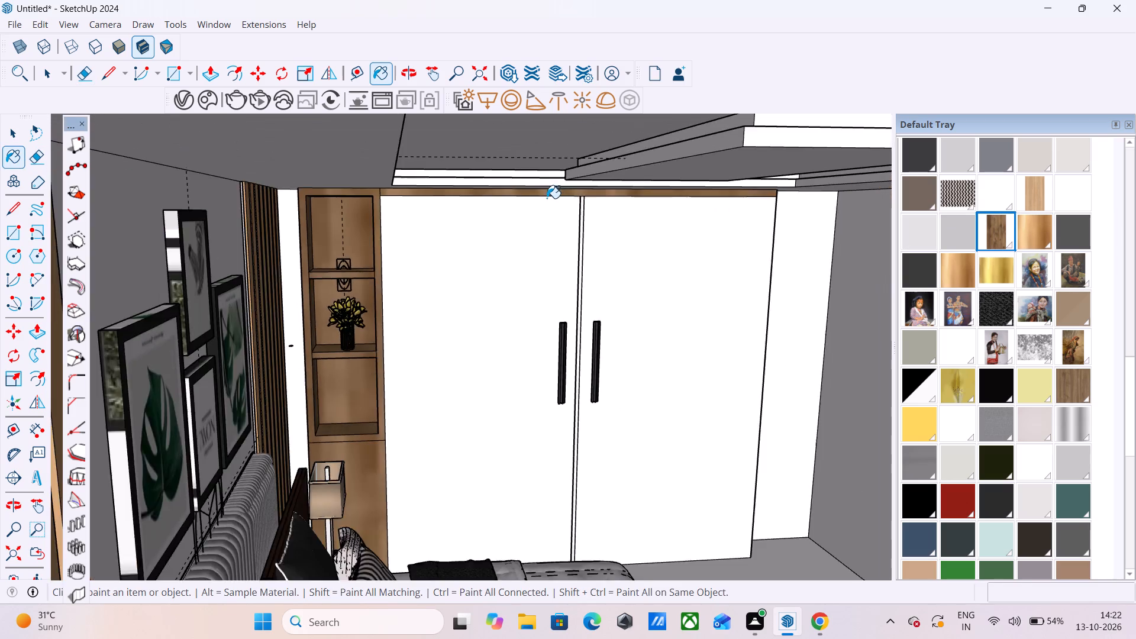
scroll(546, 198, down, 10)
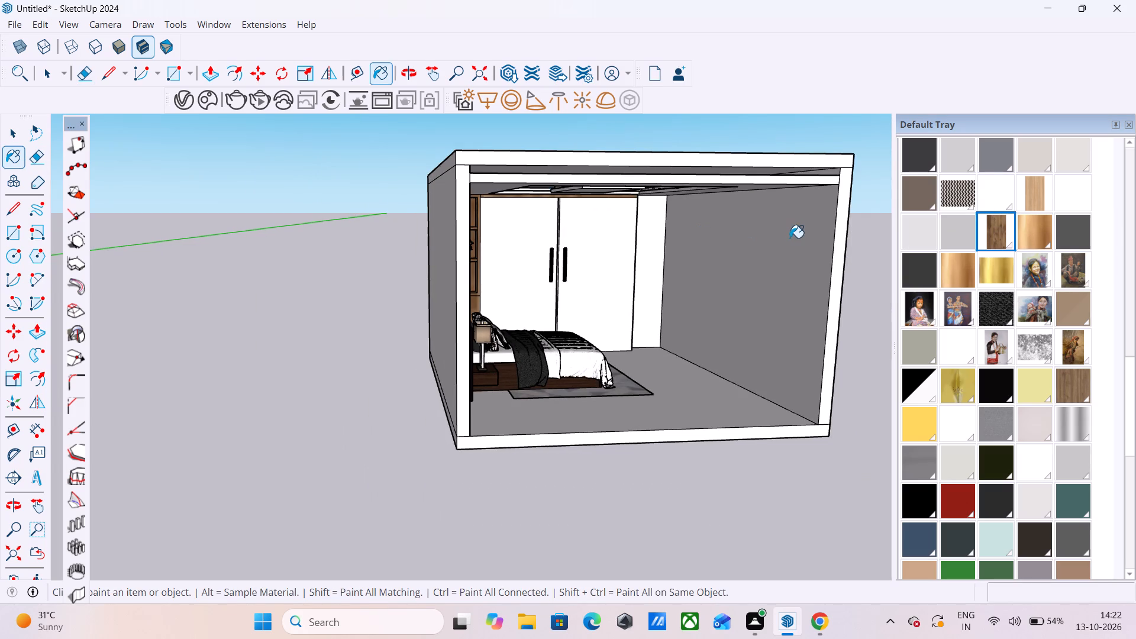
middle_drag(731, 248, 655, 209)
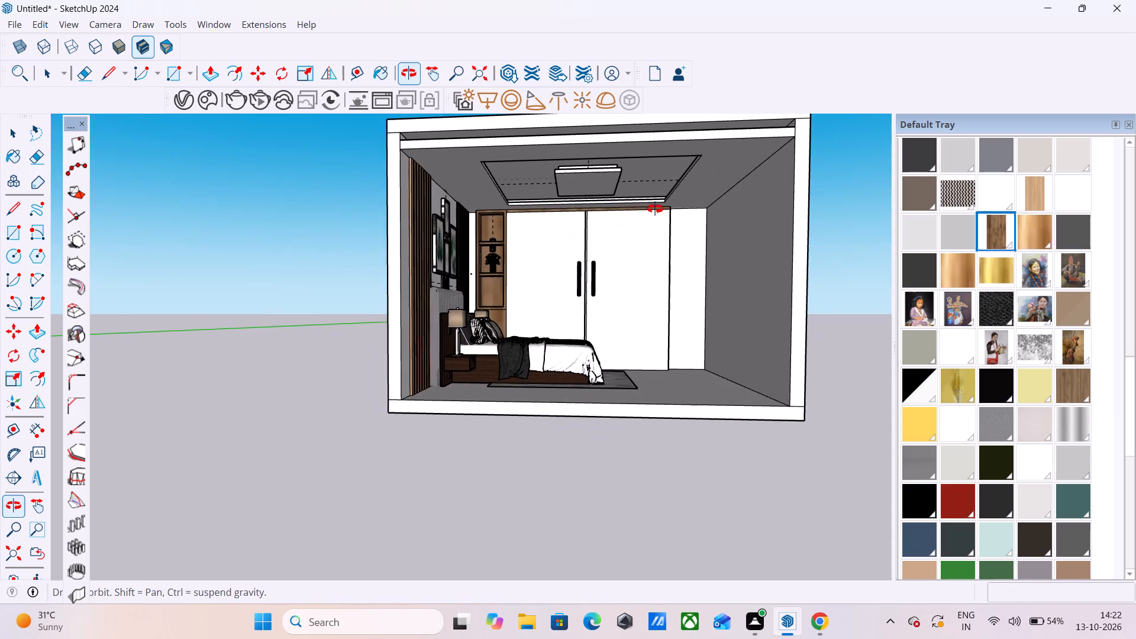
middle_drag(655, 209, 640, 211)
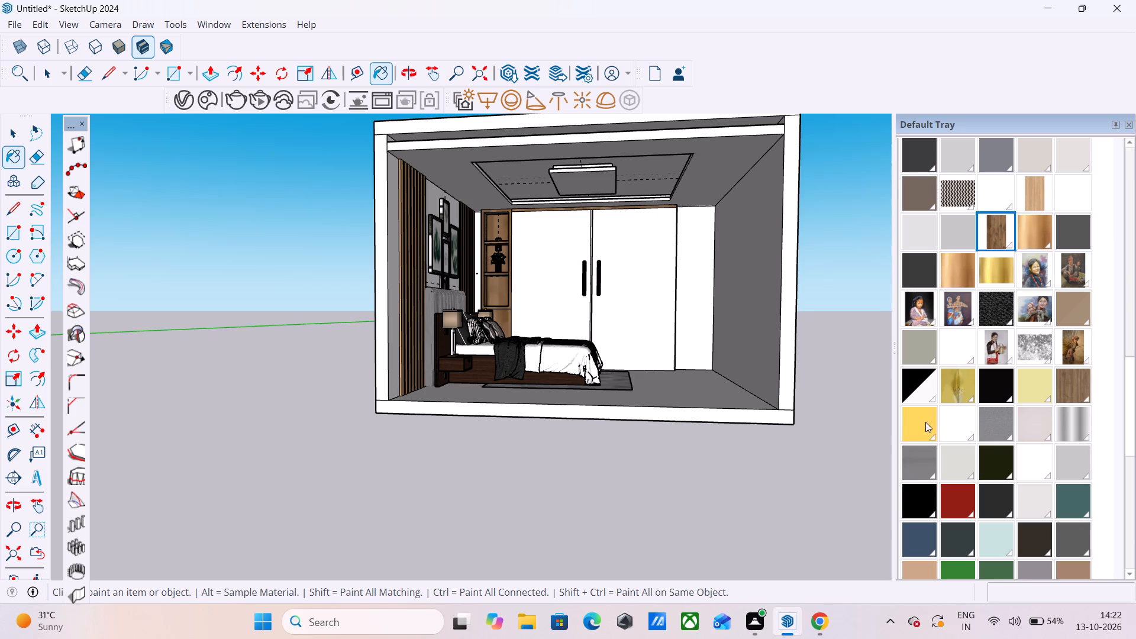
scroll(995, 476, down, 7)
click(1132, 576)
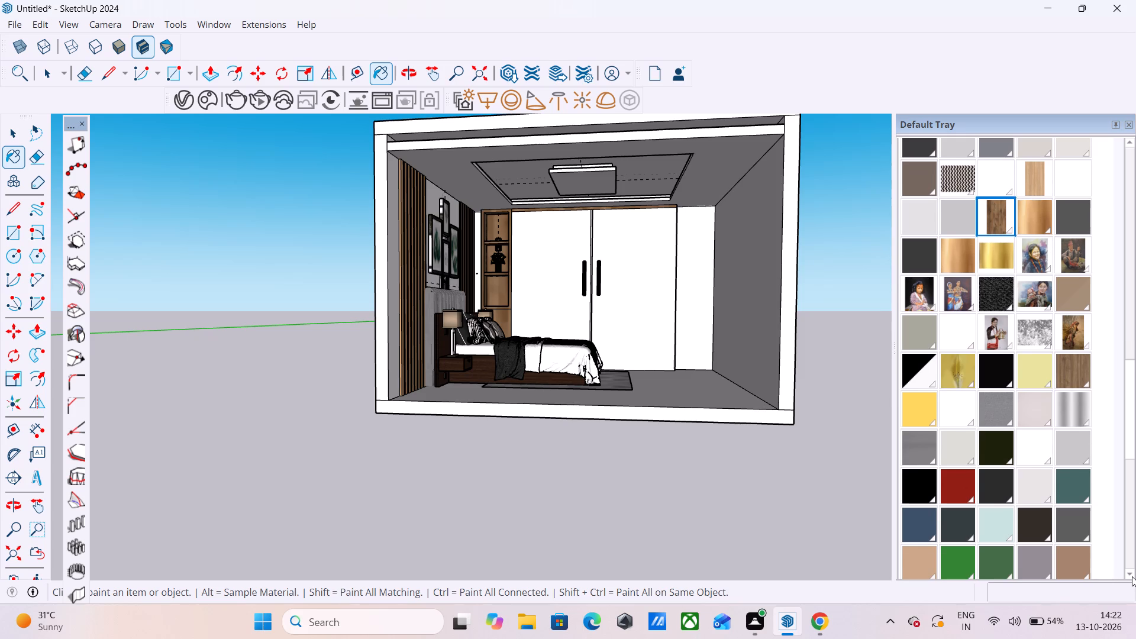
triple_click(1132, 576)
double_click(1132, 576)
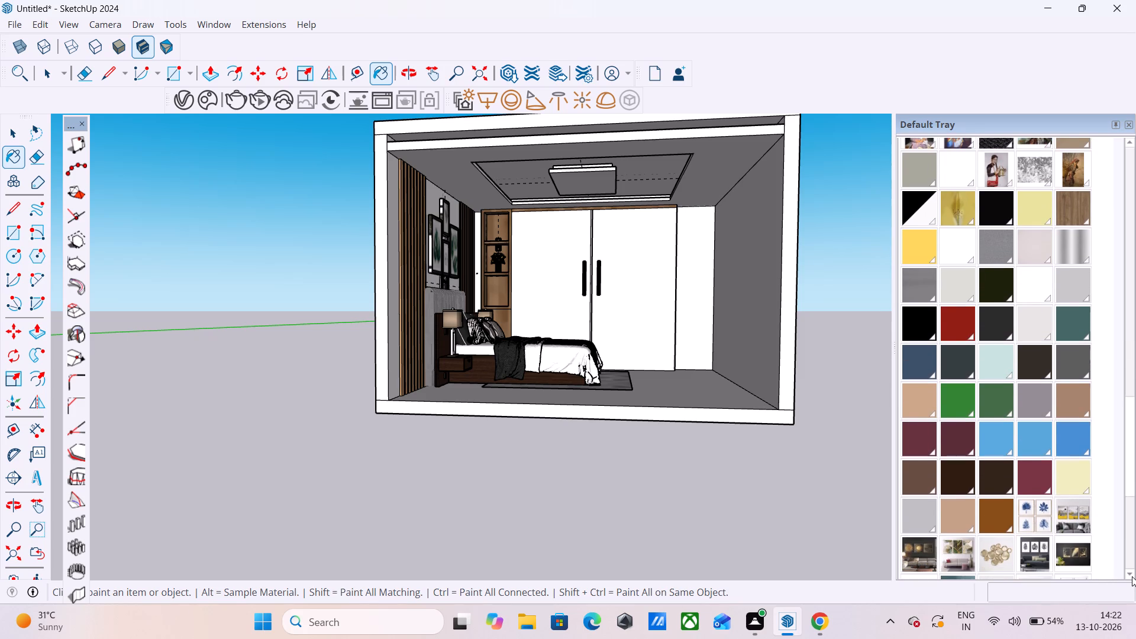
triple_click(1132, 576)
triple_click(1132, 576)
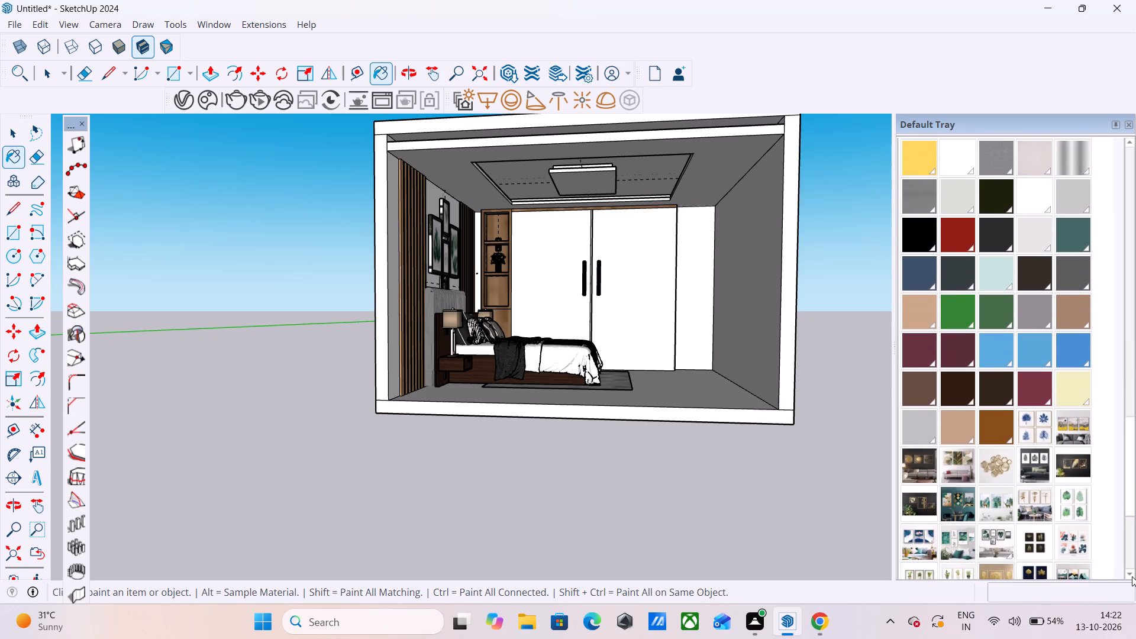
triple_click(1132, 576)
click(1132, 576)
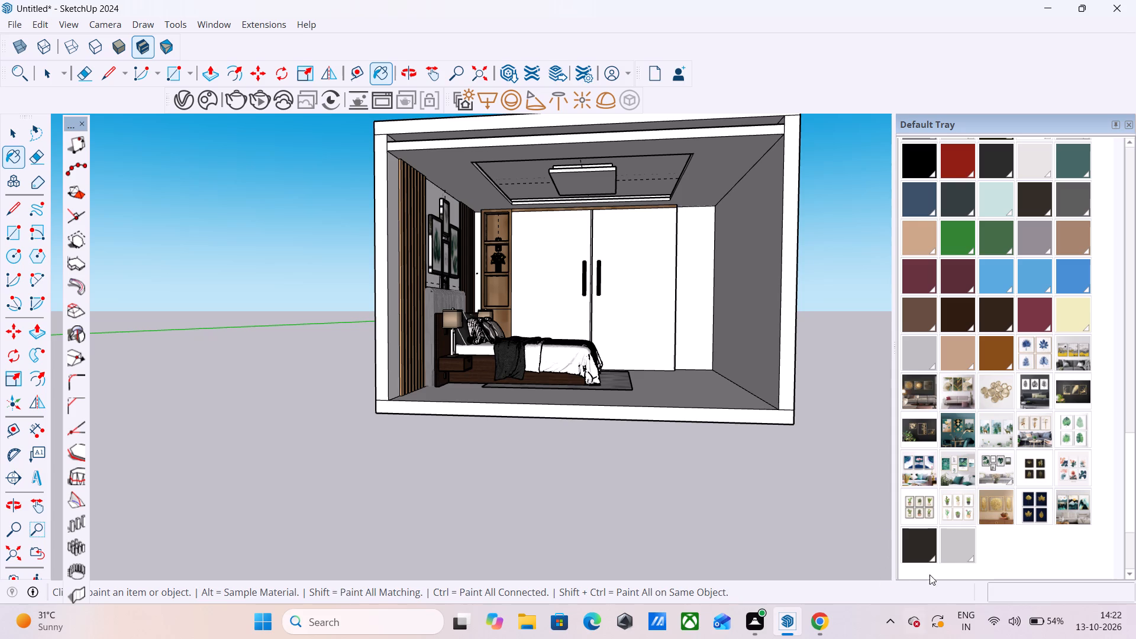
click(963, 540)
click(556, 264)
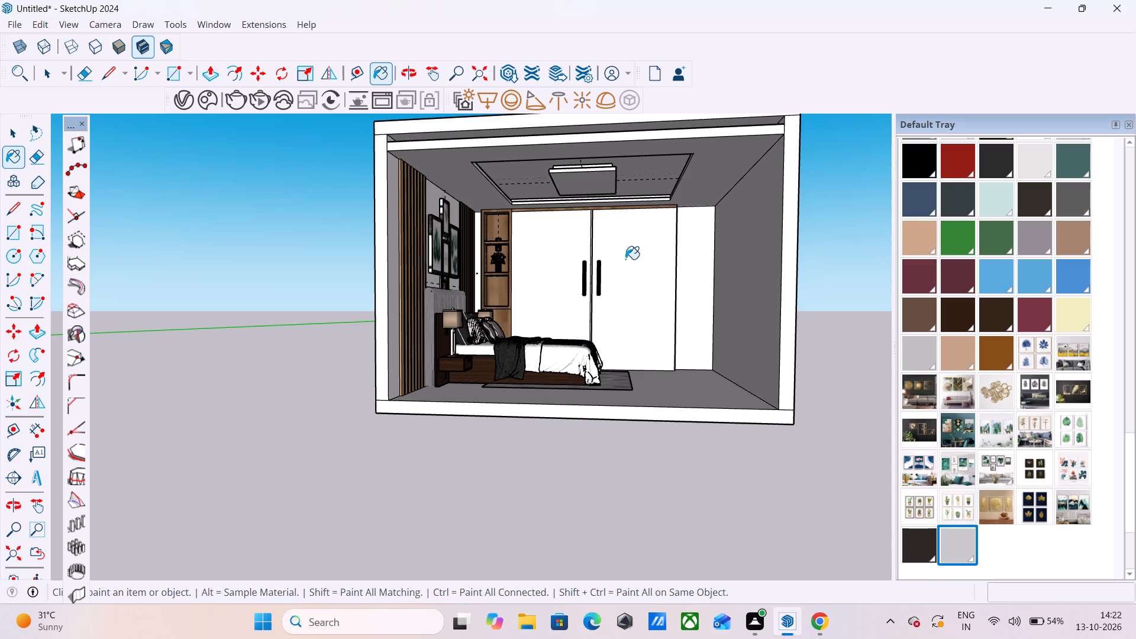
click(625, 259)
Paint the narrow vertical groove between the two wardrobe doors with the same light grey material.
scroll(525, 246, up, 9)
middle_drag(656, 282, 612, 329)
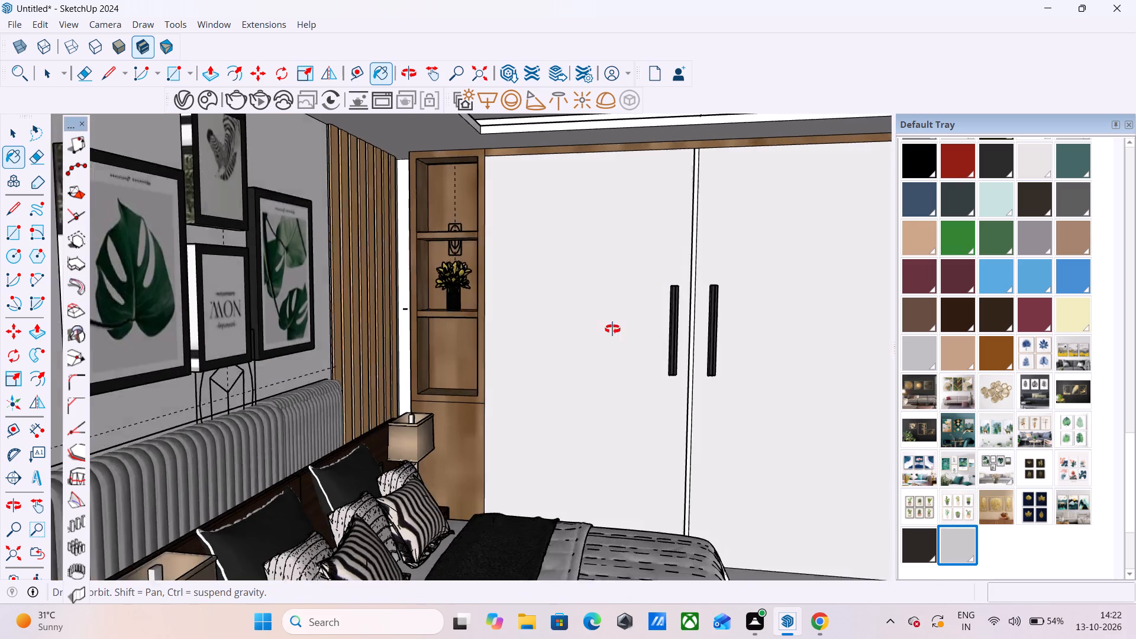
middle_drag(612, 329, 580, 283)
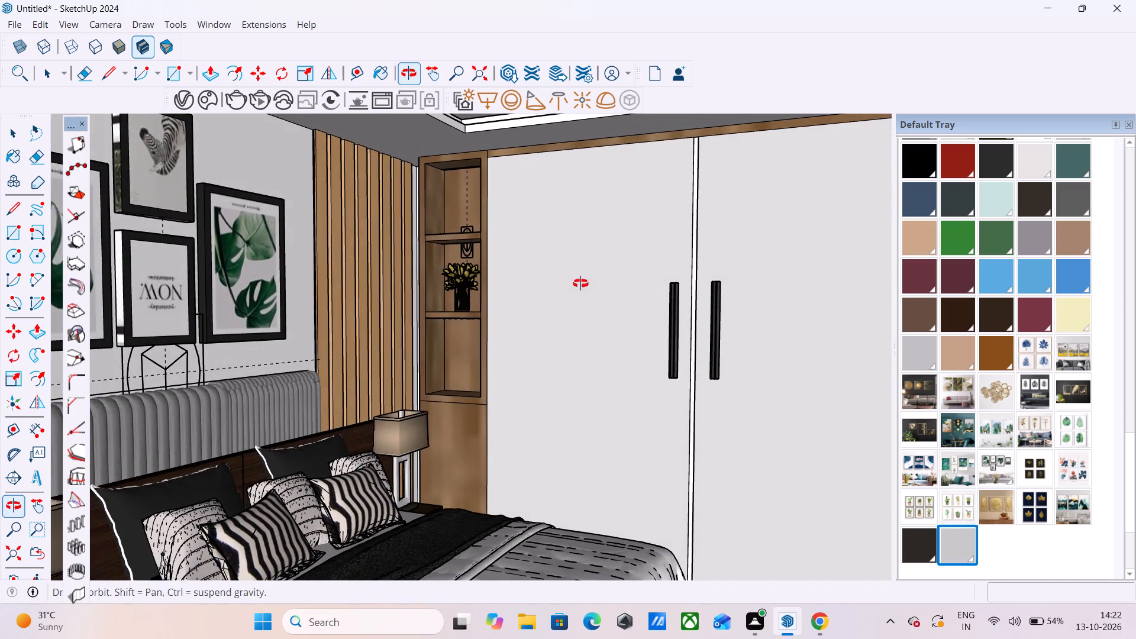
middle_drag(580, 283, 619, 285)
scroll(603, 257, up, 6)
scroll(698, 273, up, 1)
middle_drag(698, 273, 473, 289)
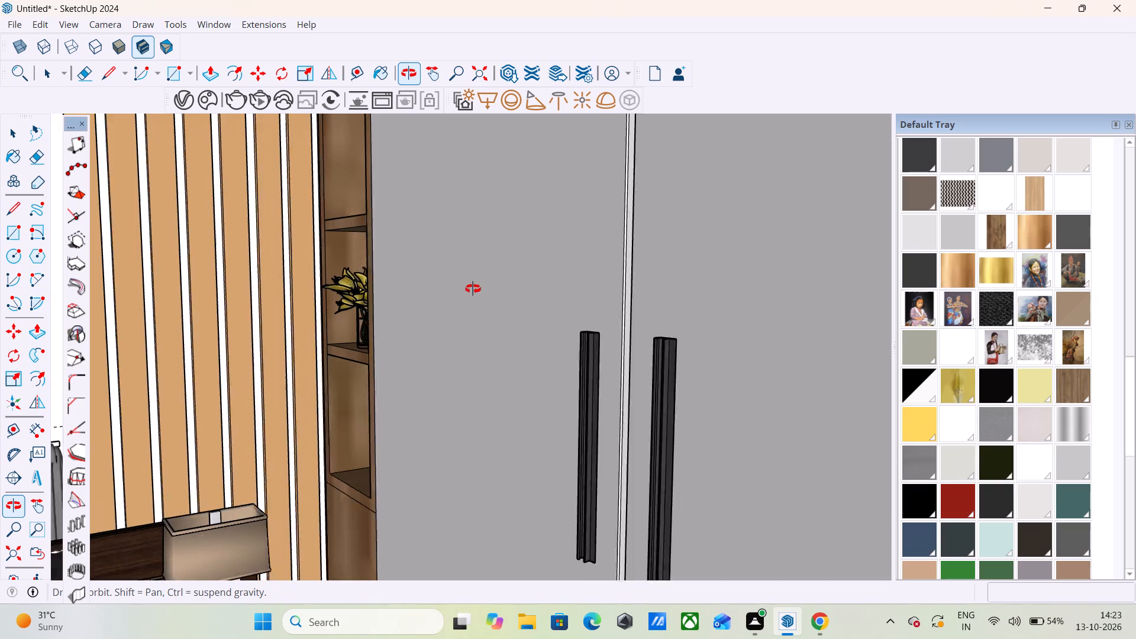
middle_drag(473, 289, 612, 282)
scroll(605, 289, up, 1)
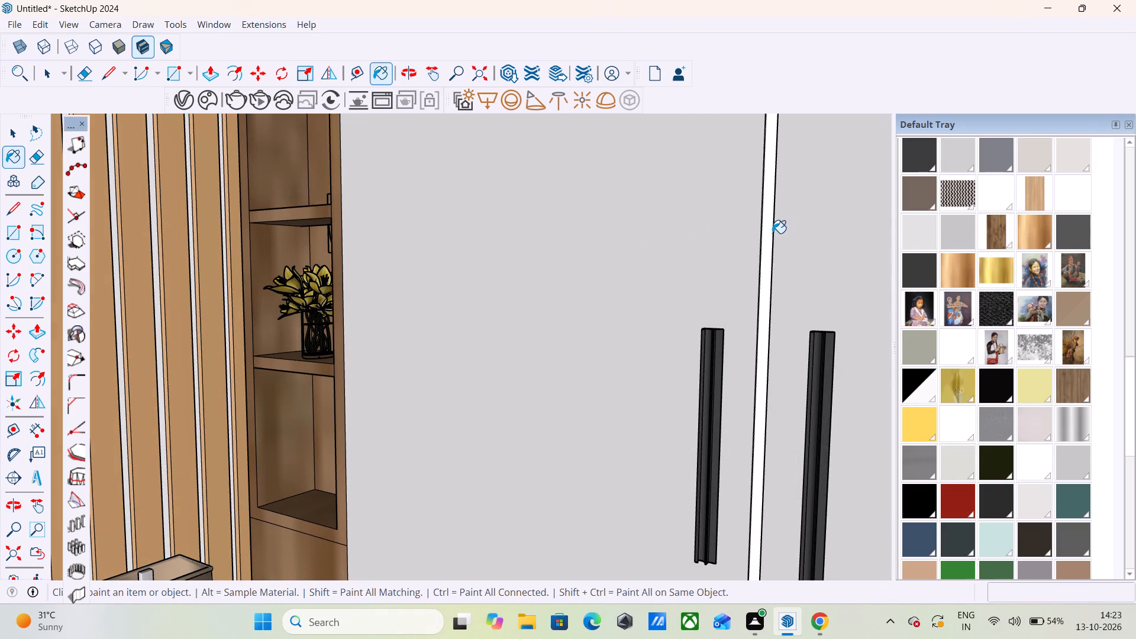
click(763, 230)
click(768, 224)
Run a V-Ray test render of the bedroom framed on the bed and wardrobe, then close the render window.
scroll(768, 220, down, 8)
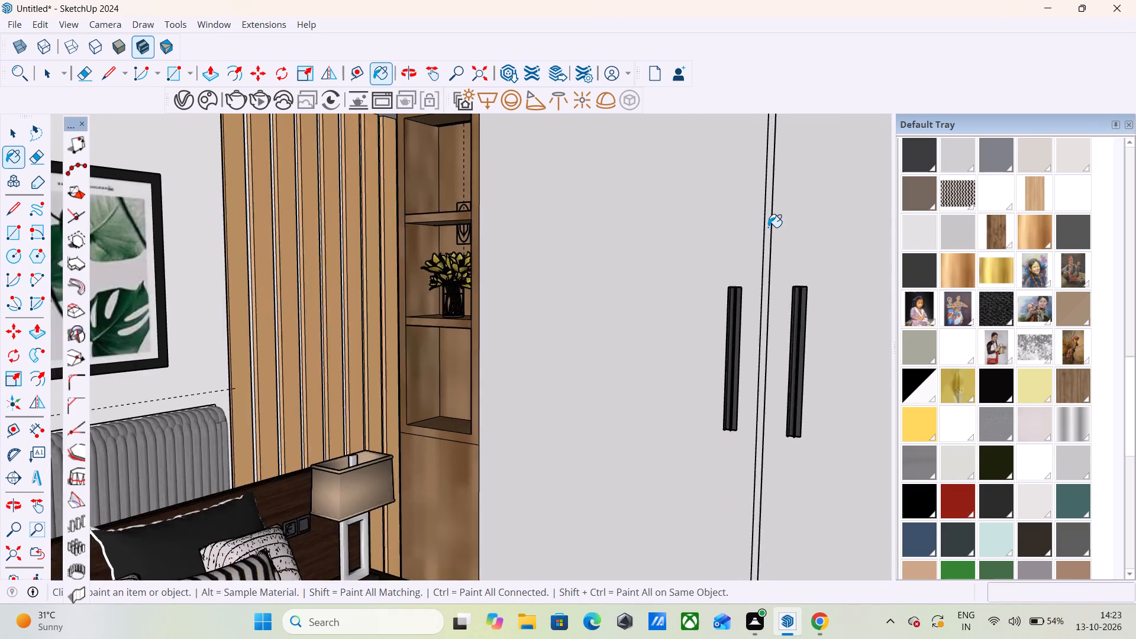
scroll(768, 227, down, 3)
middle_drag(630, 317, 705, 317)
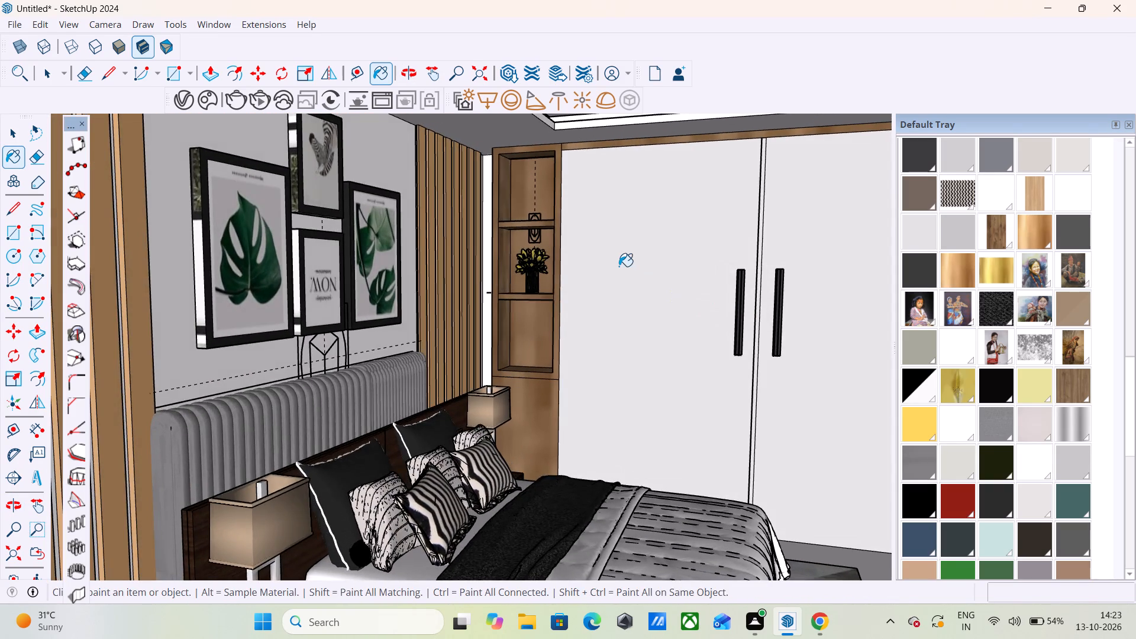
scroll(619, 264, down, 4)
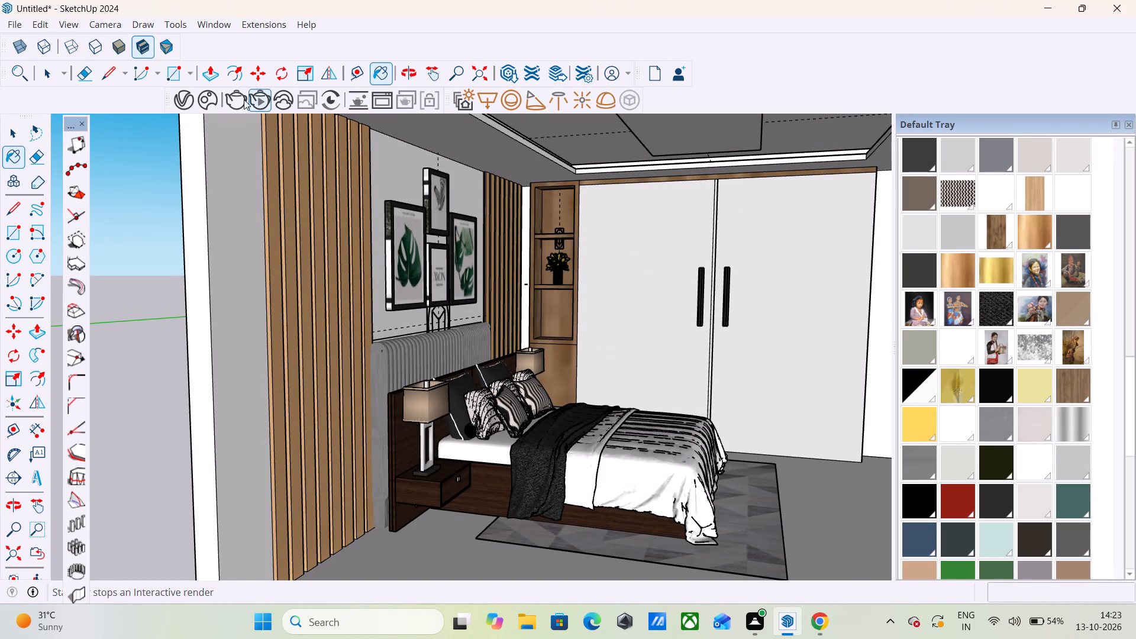
click(238, 99)
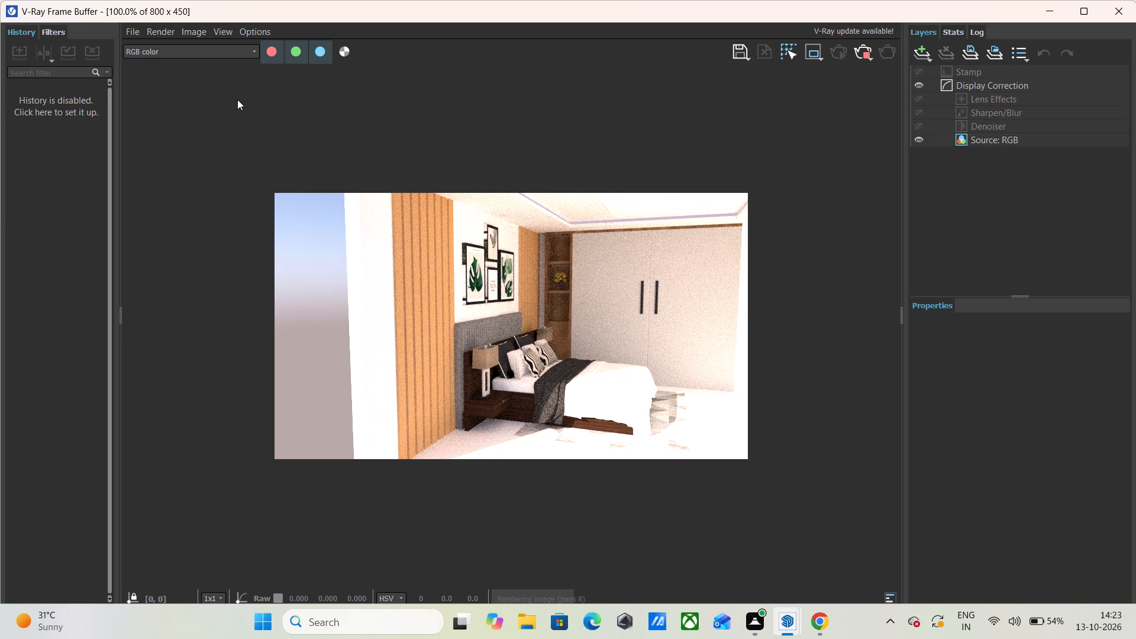
click(1116, 6)
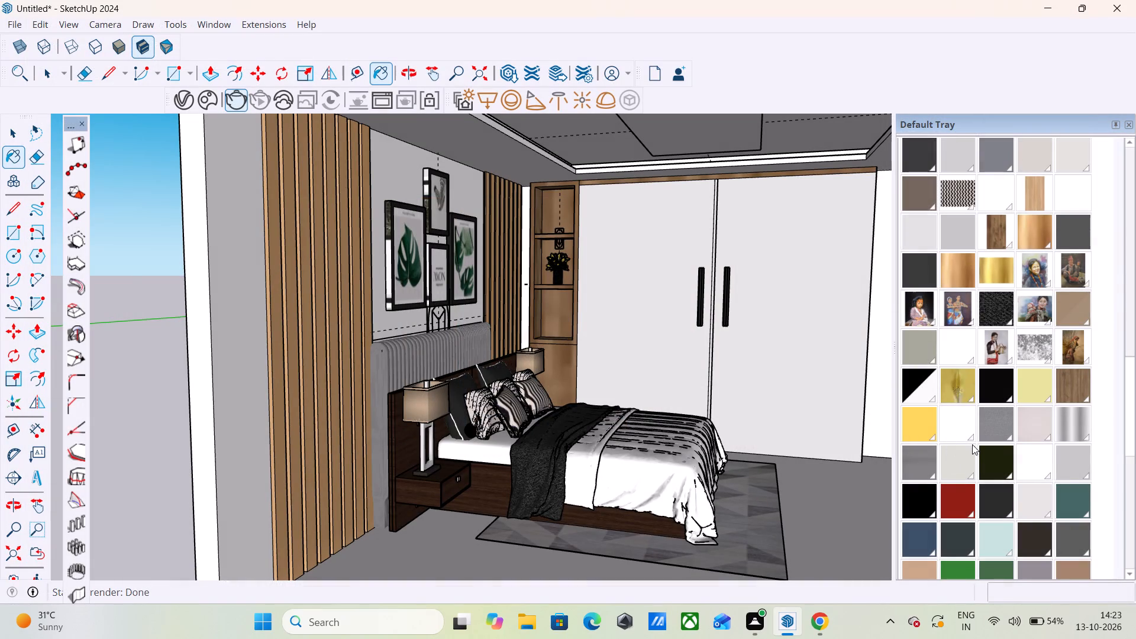
Paint the wardrobe's exposed narrow side face, beside the white back wall, with the same light grey material.
scroll(991, 444, down, 3)
scroll(876, 314, up, 16)
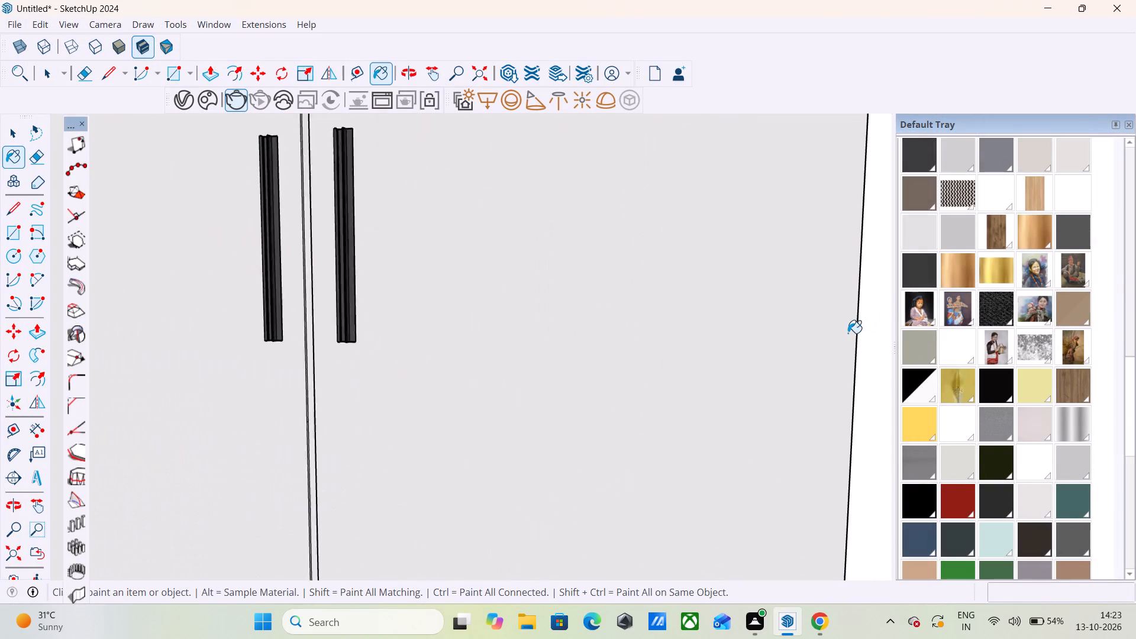
scroll(848, 333, up, 1)
middle_drag(848, 351, 659, 357)
scroll(659, 357, up, 1)
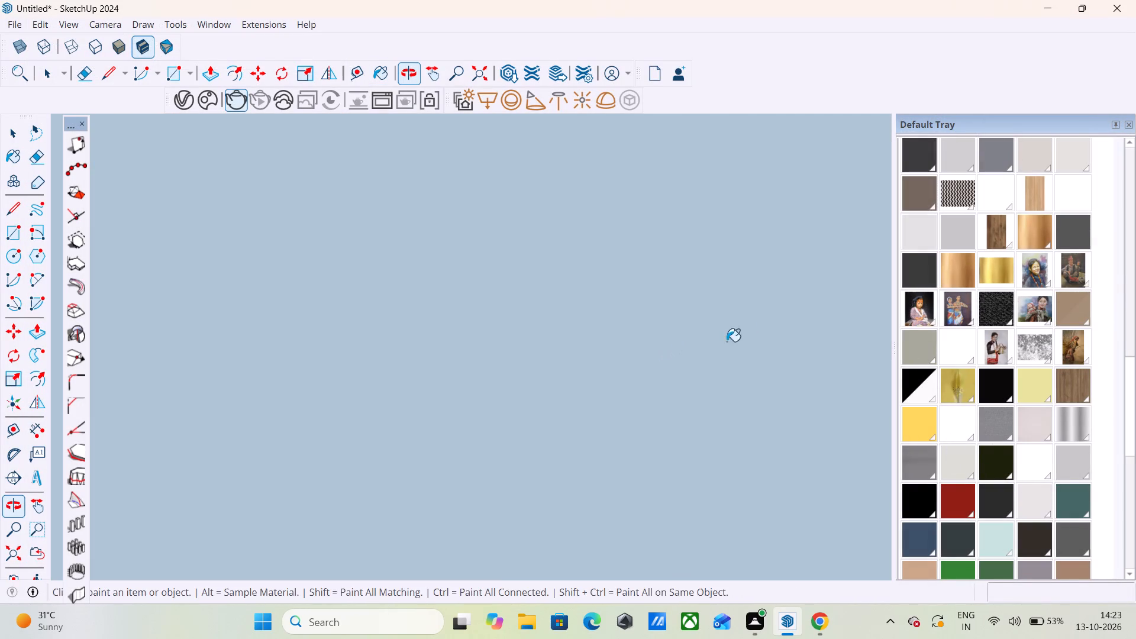
middle_drag(727, 327, 986, 335)
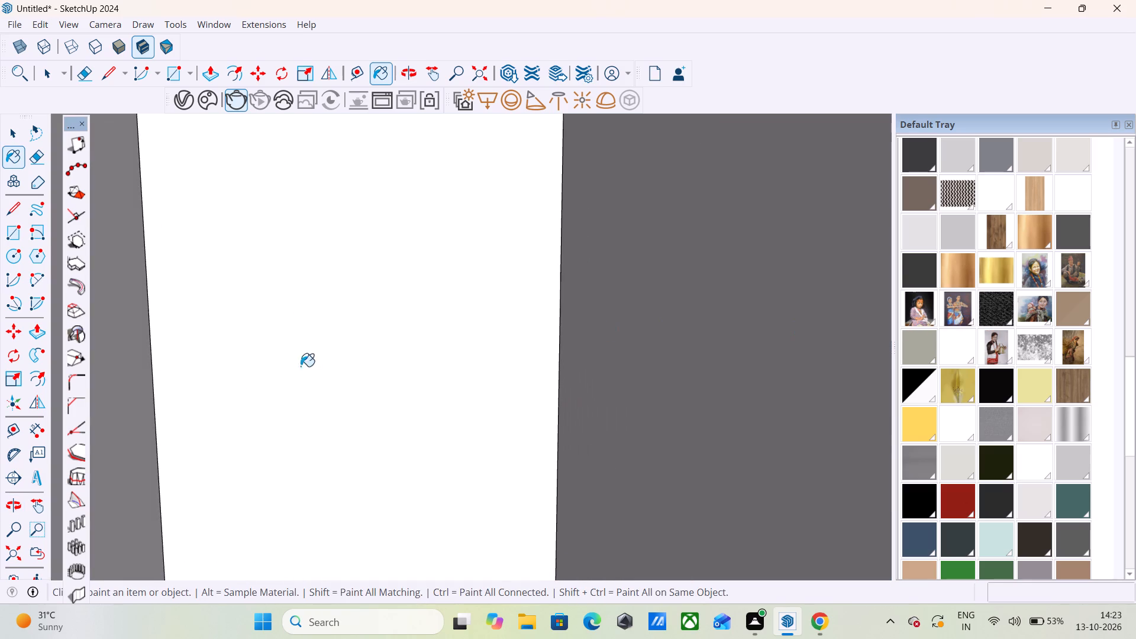
scroll(490, 318, down, 16)
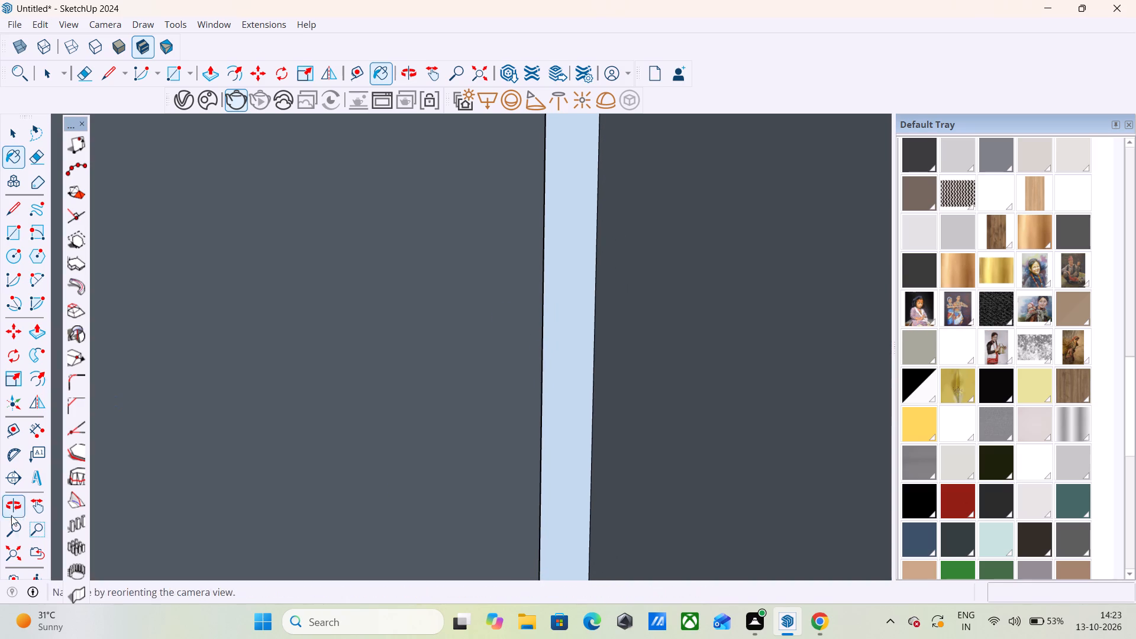
click(9, 556)
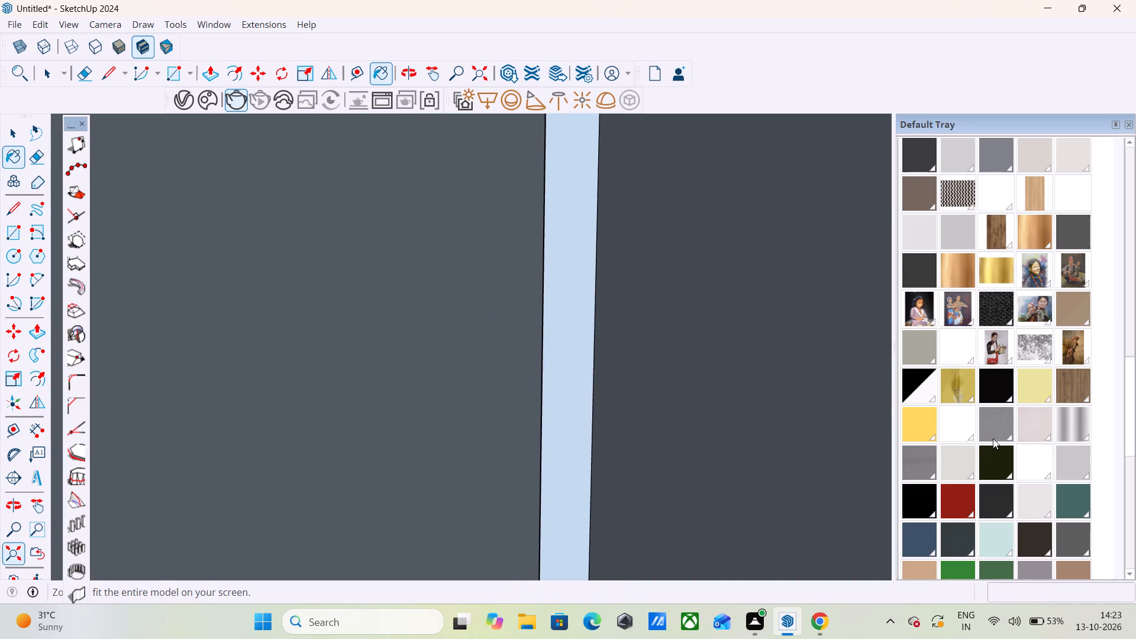
scroll(1031, 341, down, 7)
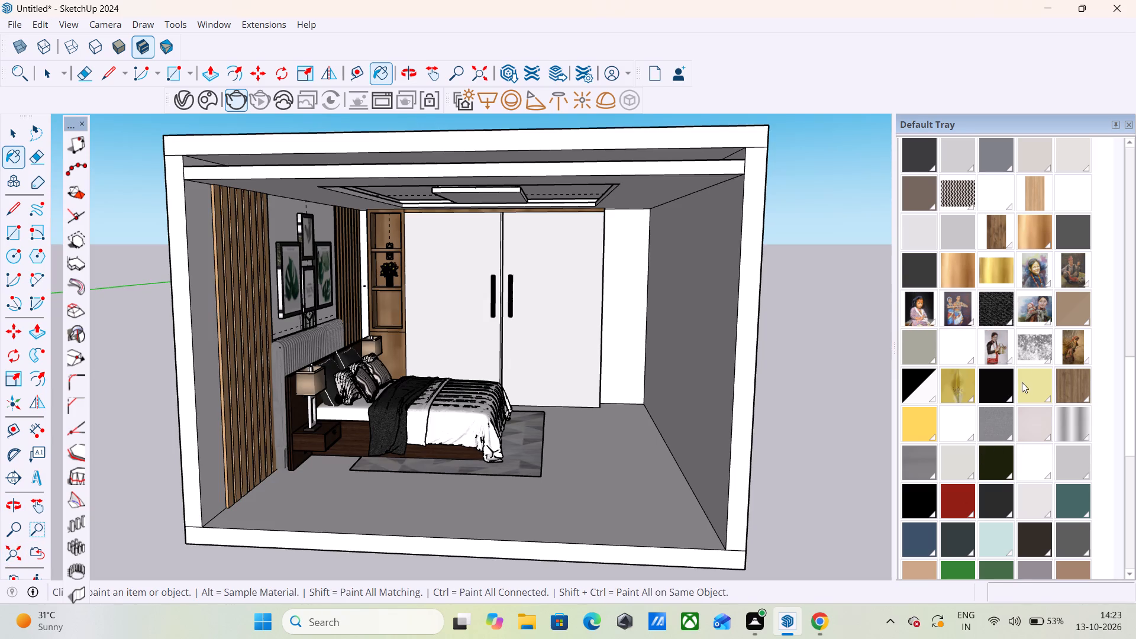
scroll(1022, 382, down, 7)
scroll(1022, 502, up, 6)
click(1127, 576)
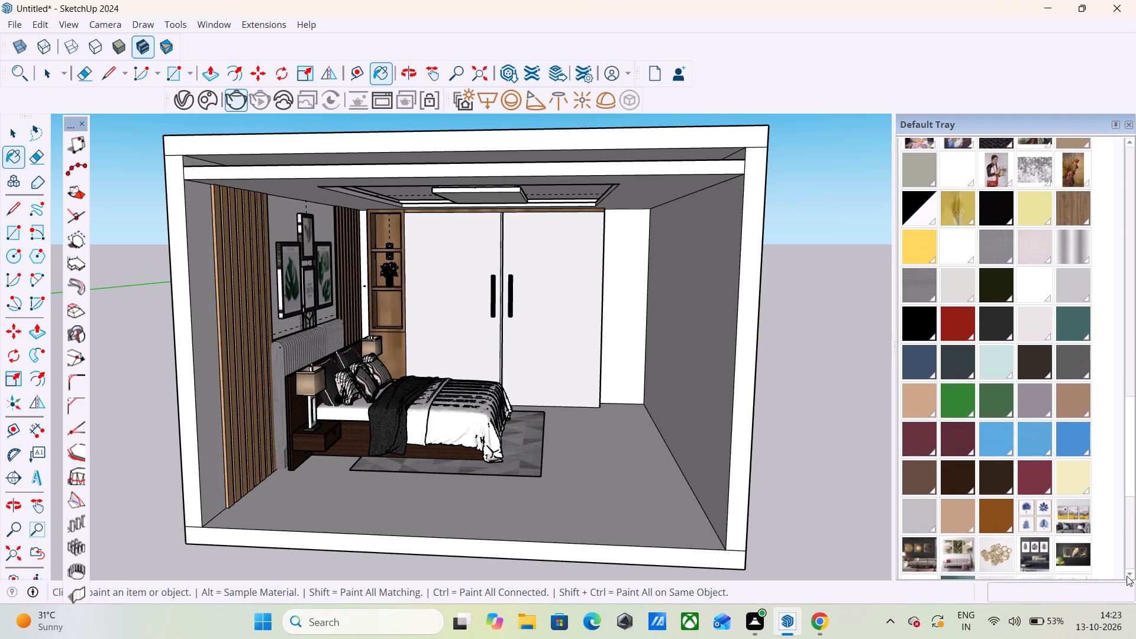
click(1127, 576)
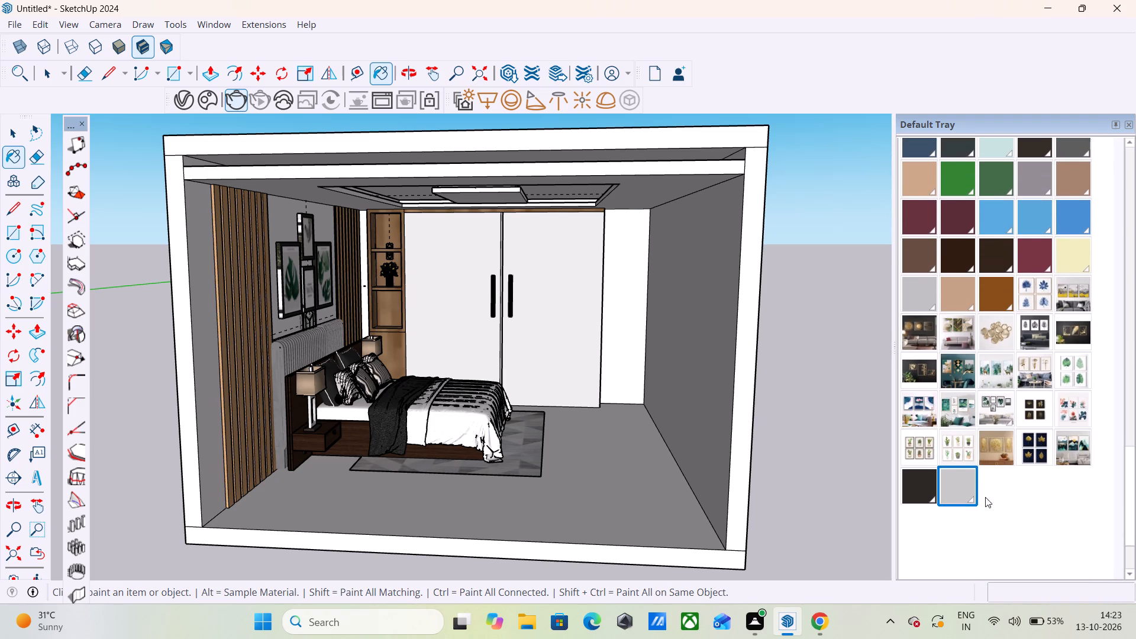
click(954, 483)
scroll(597, 322, up, 10)
scroll(605, 331, up, 16)
scroll(583, 341, up, 5)
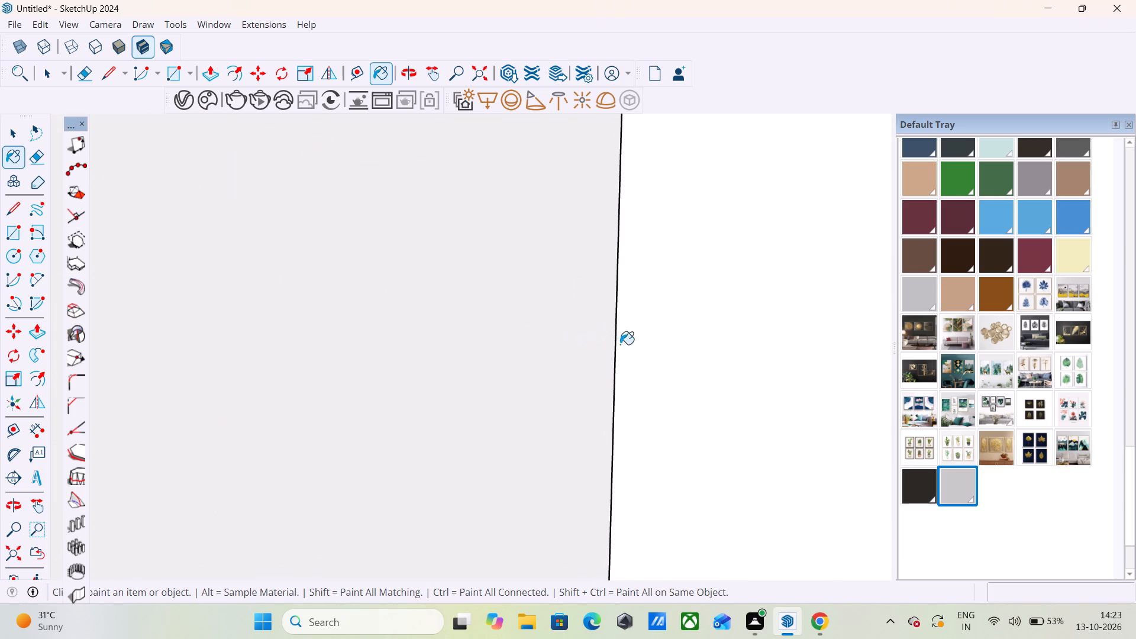
middle_drag(620, 344, 562, 391)
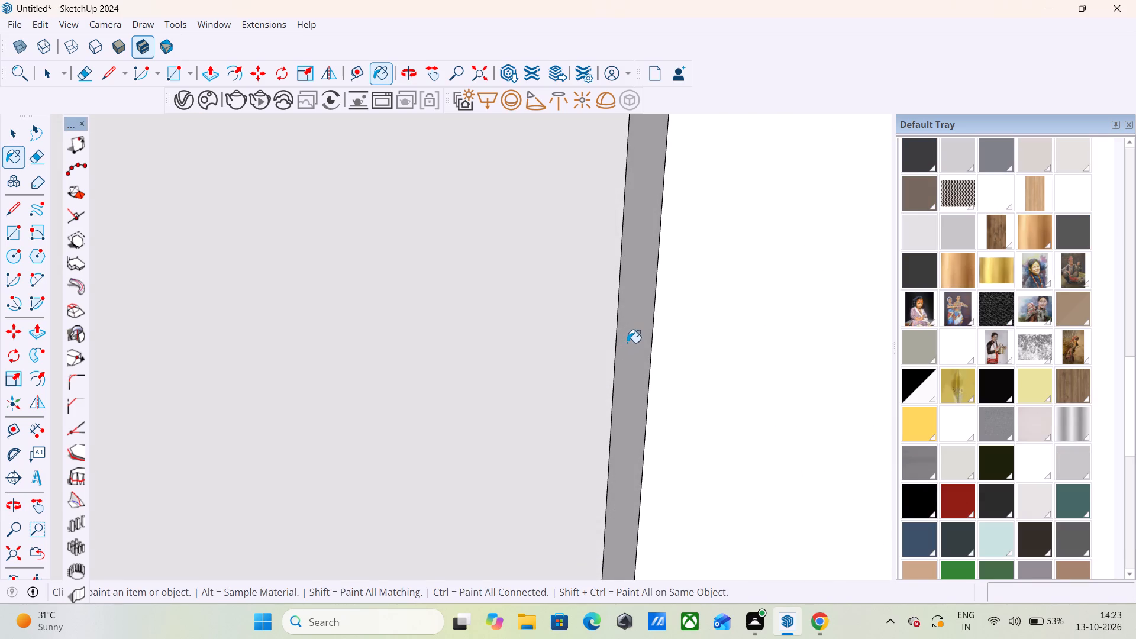
click(628, 341)
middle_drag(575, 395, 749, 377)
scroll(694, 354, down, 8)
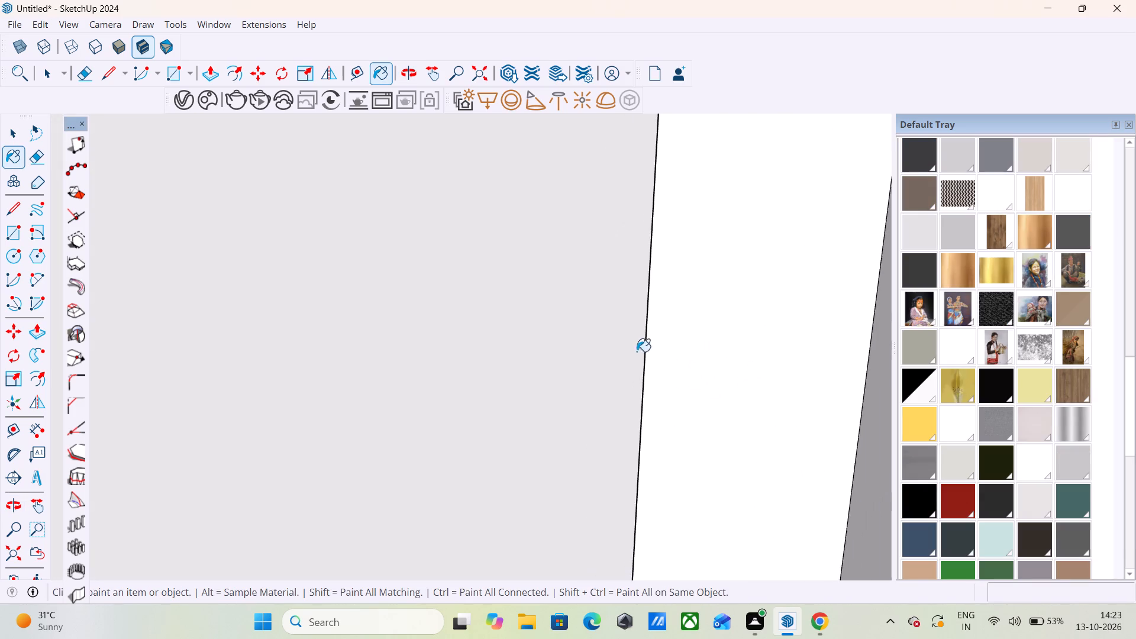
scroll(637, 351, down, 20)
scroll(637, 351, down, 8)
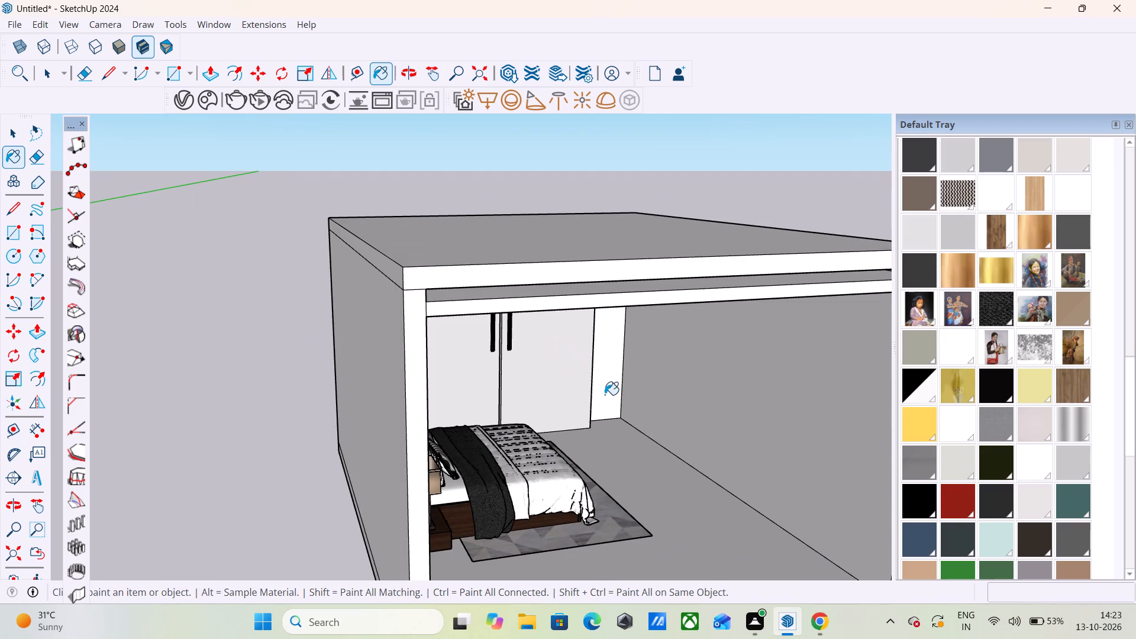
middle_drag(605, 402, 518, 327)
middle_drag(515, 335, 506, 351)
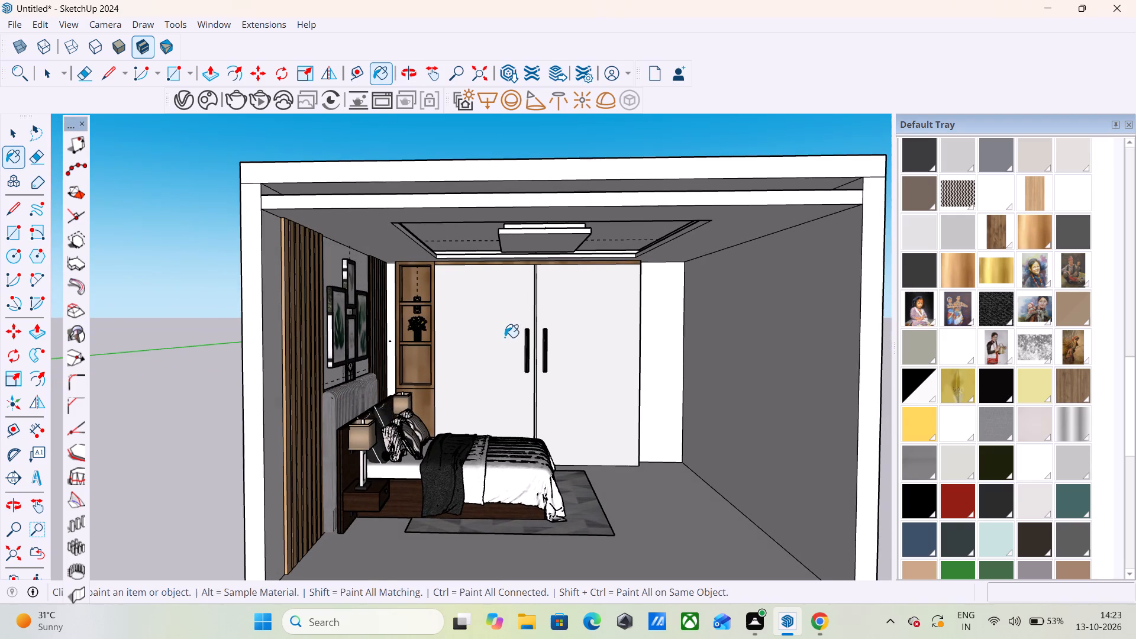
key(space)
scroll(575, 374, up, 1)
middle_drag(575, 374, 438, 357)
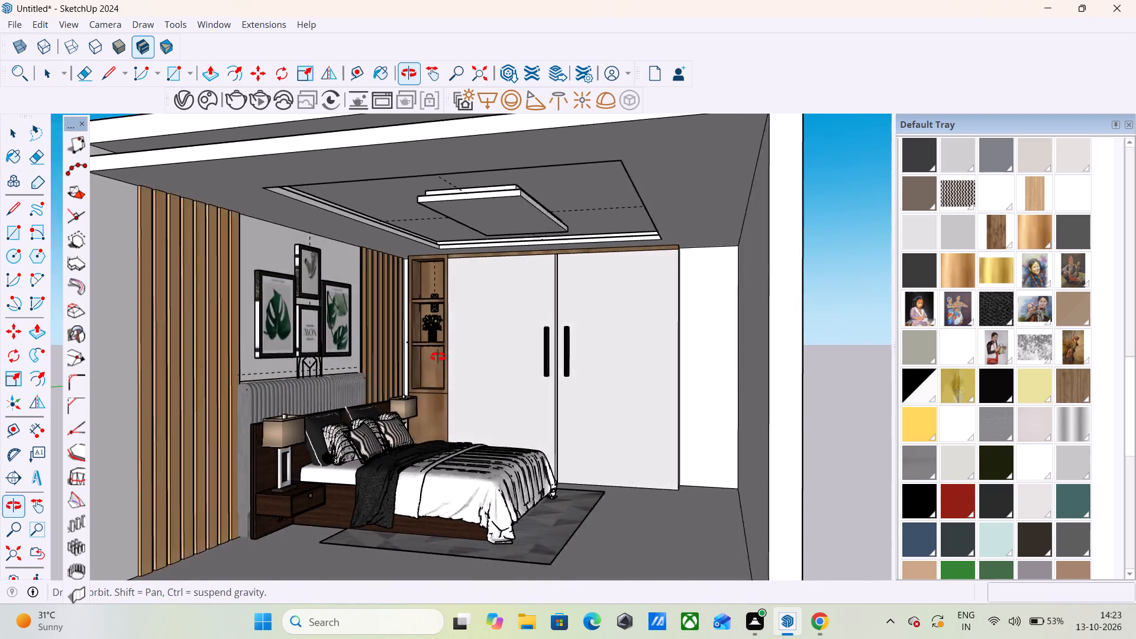
Import the ac+indoor SketchUp model from Downloads and place it on the ground outside the bedroom.
middle_drag(438, 357, 694, 364)
scroll(411, 393, down, 4)
middle_drag(446, 393, 569, 392)
middle_drag(595, 332, 480, 332)
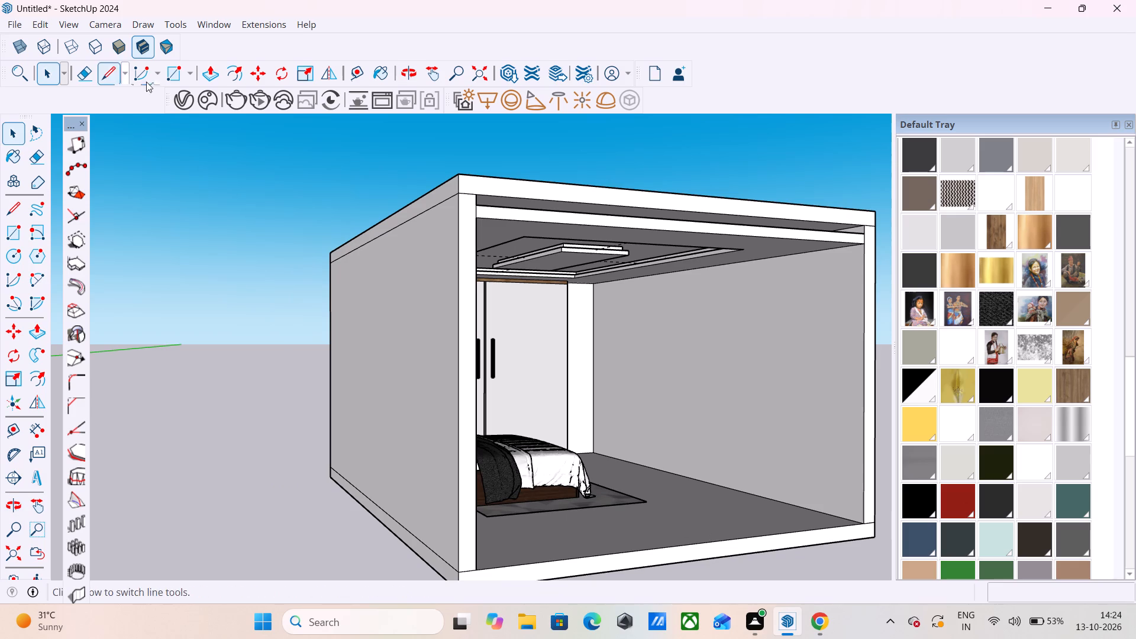
click(21, 24)
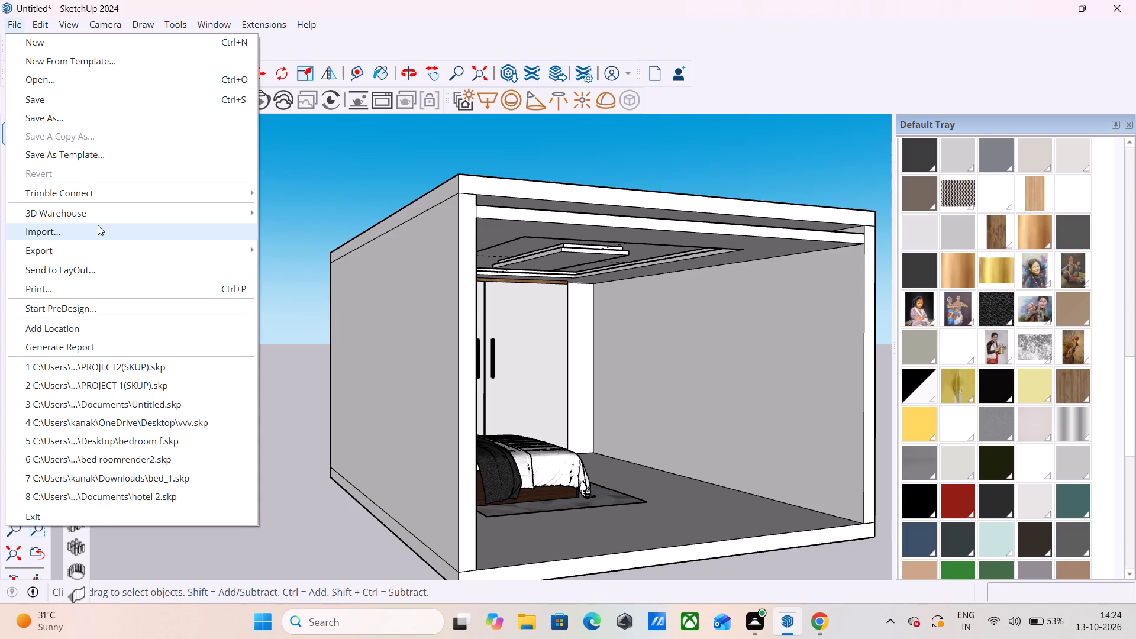
click(98, 225)
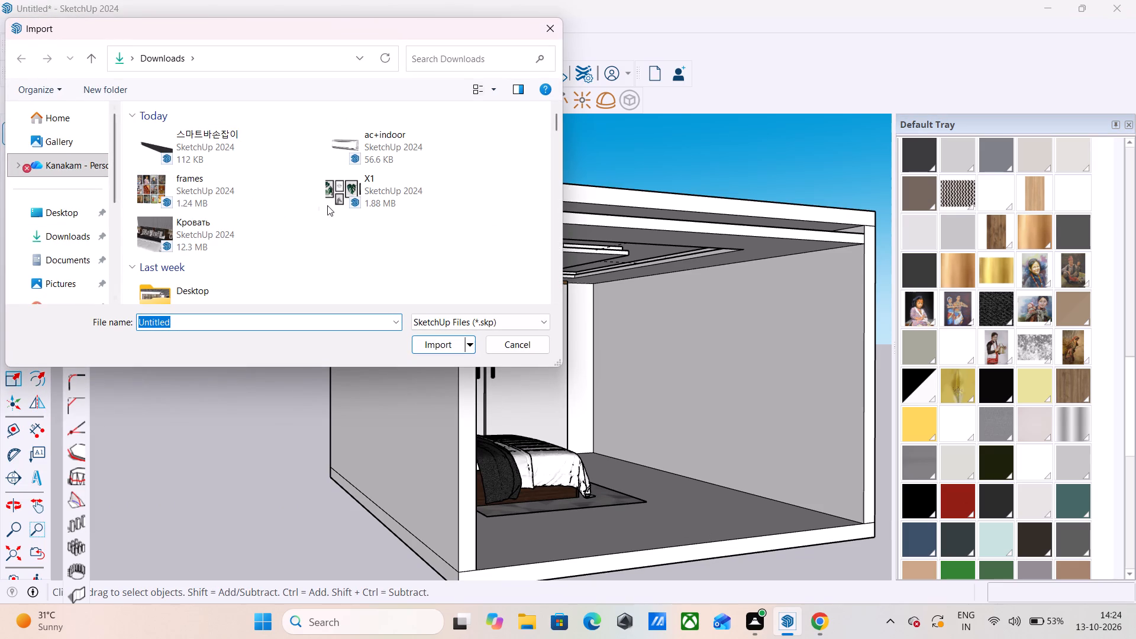
click(369, 135)
click(441, 346)
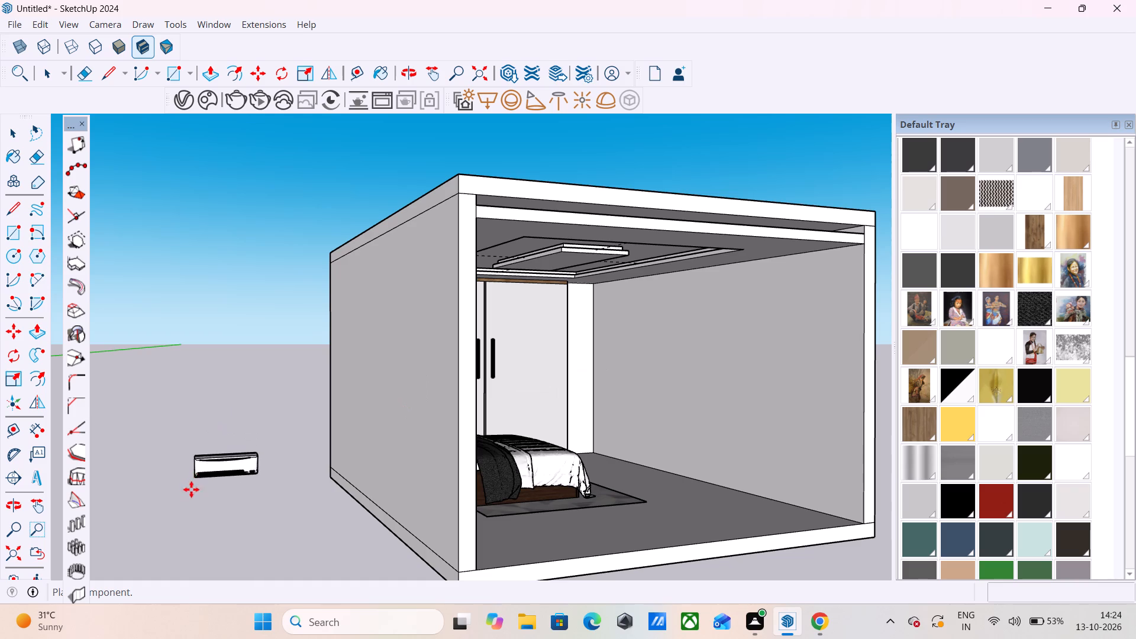
click(199, 501)
Rotate the imported air conditioner 90° horizontally so it aligns with the room's bare side wall.
scroll(314, 350, down, 3)
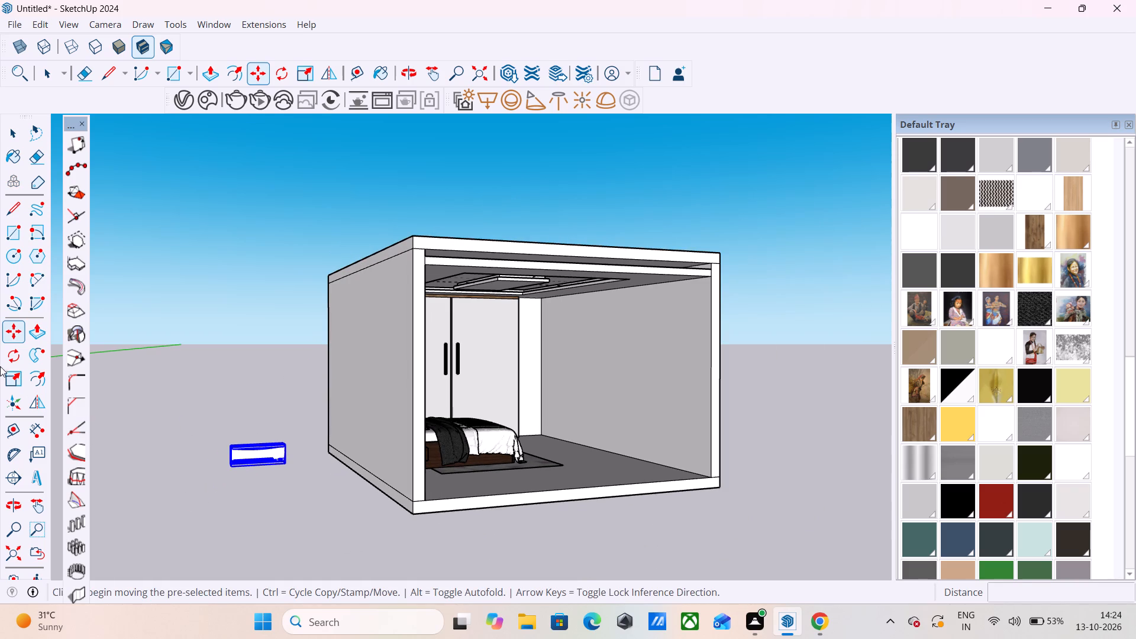
click(15, 351)
click(220, 512)
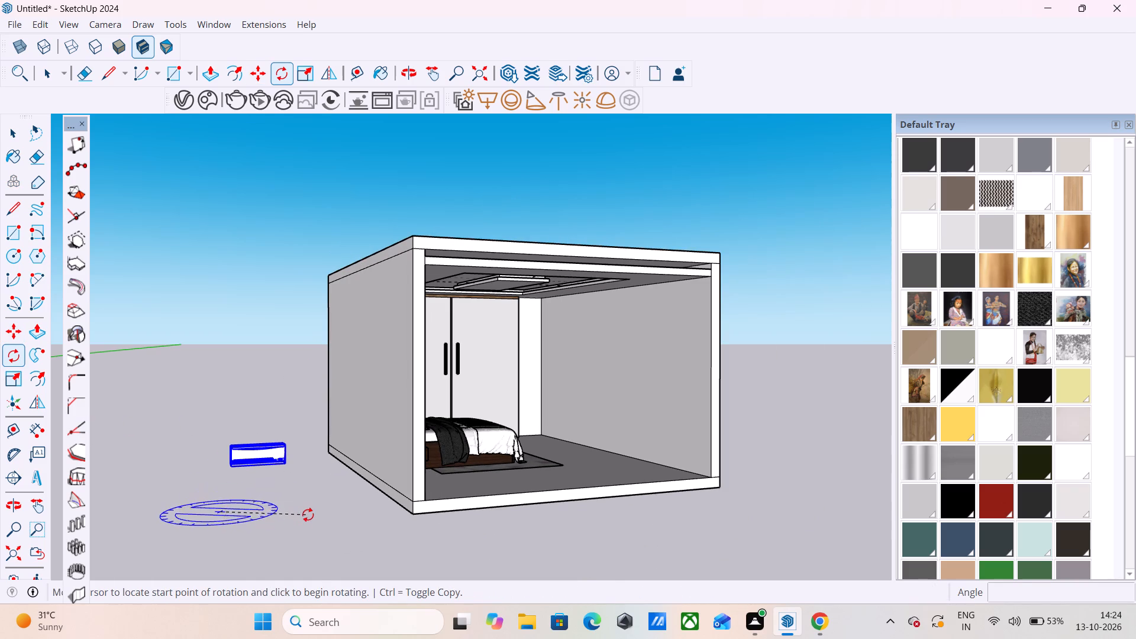
click(311, 505)
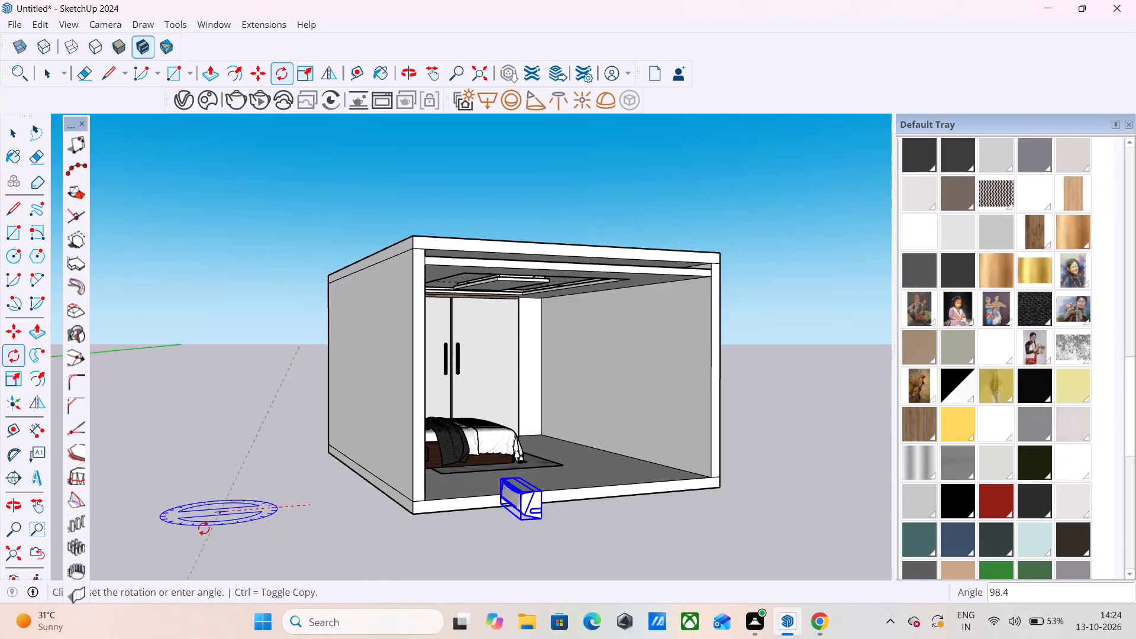
click(218, 533)
Move the air conditioner about 16' 11" into the bedroom, high on the bare side wall.
key(m)
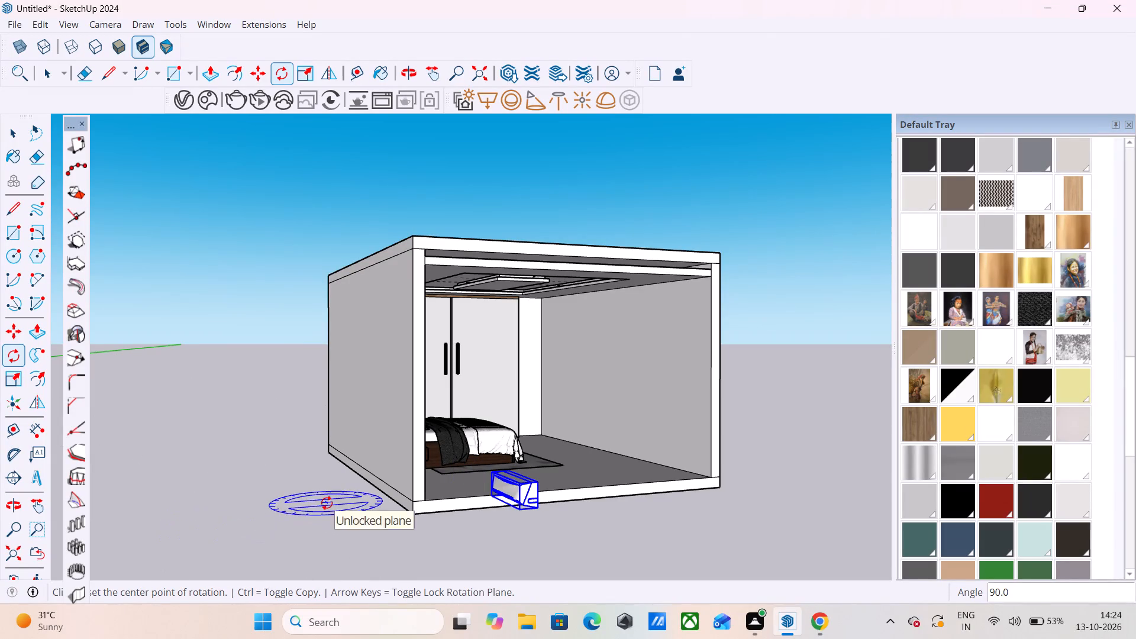
click(538, 511)
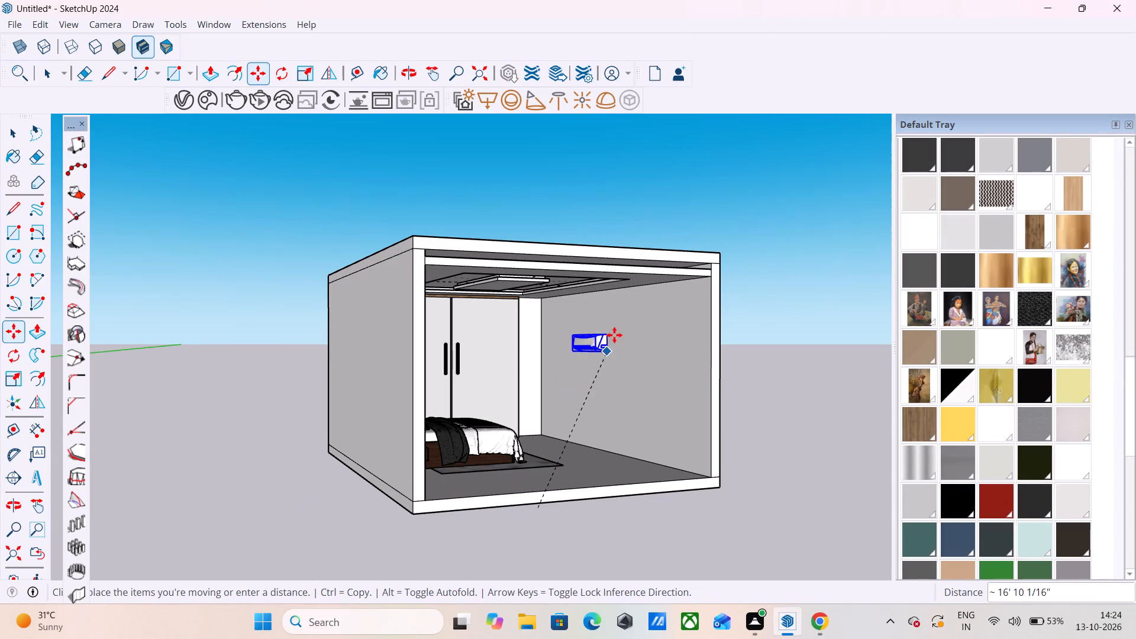
click(615, 322)
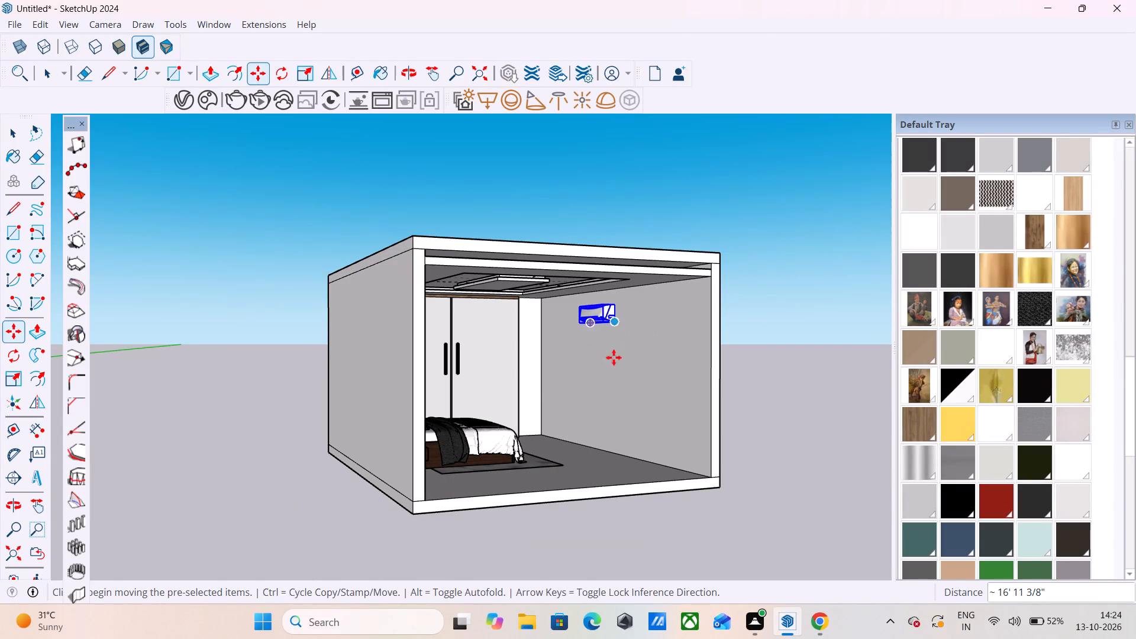
Scale the air conditioner slightly longer along its length and slightly taller.
scroll(567, 308, up, 4)
scroll(631, 328, up, 8)
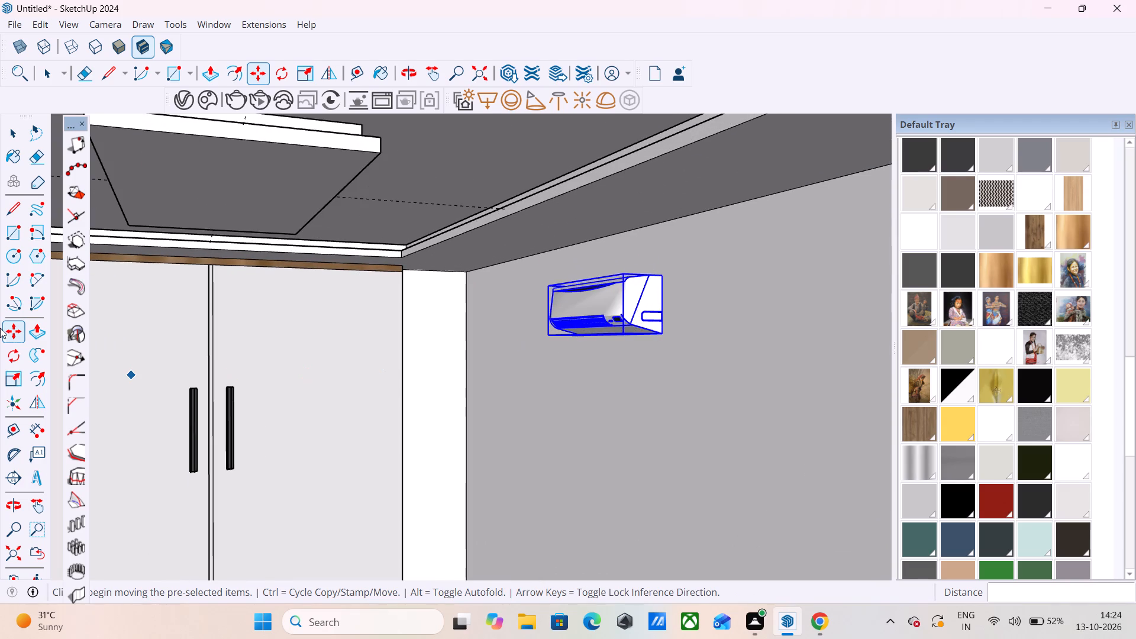
click(13, 377)
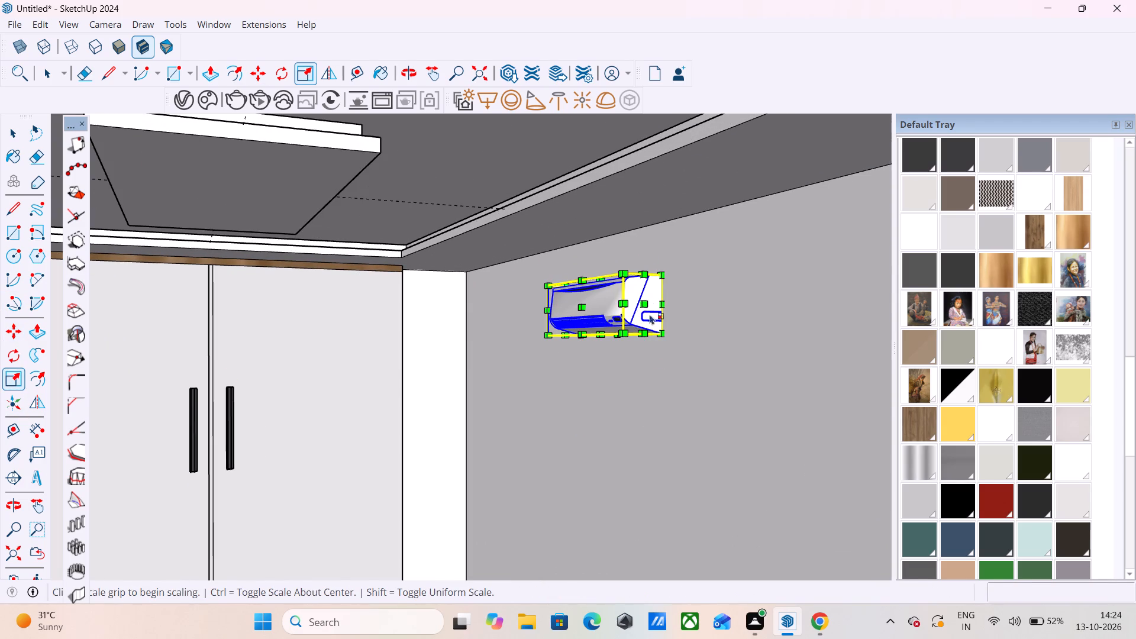
click(644, 302)
click(675, 312)
click(608, 284)
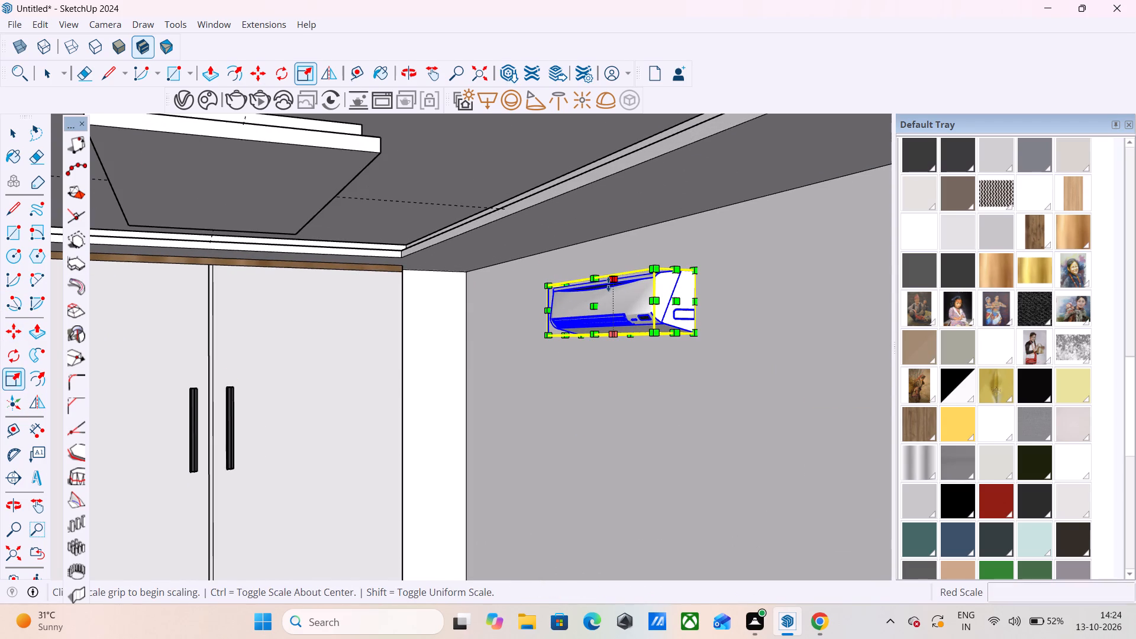
click(610, 264)
Move the air conditioner about 3' 10" along the side wall into the corner near the wardrobe, just below the ceiling, and deselect it.
scroll(535, 343, down, 1)
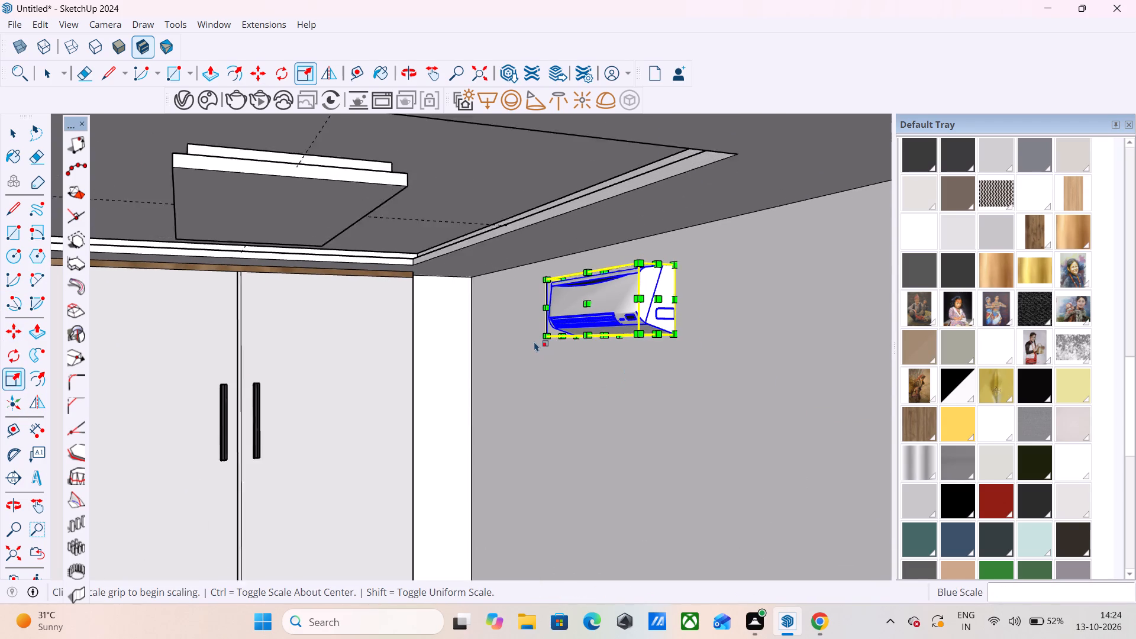
scroll(534, 341, down, 2)
key(m)
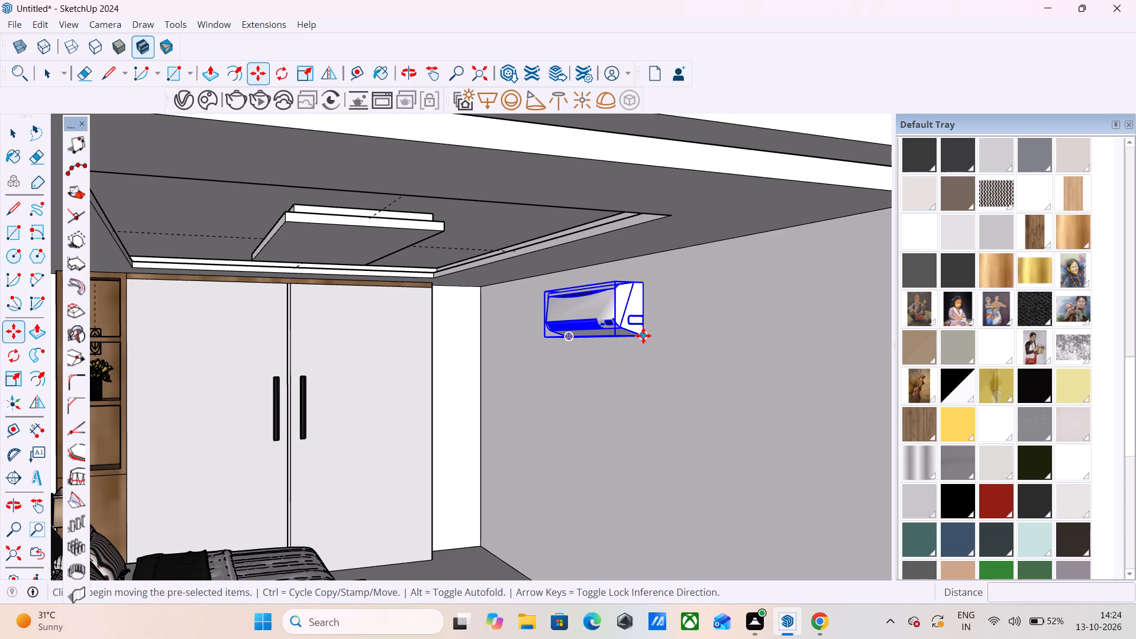
click(643, 335)
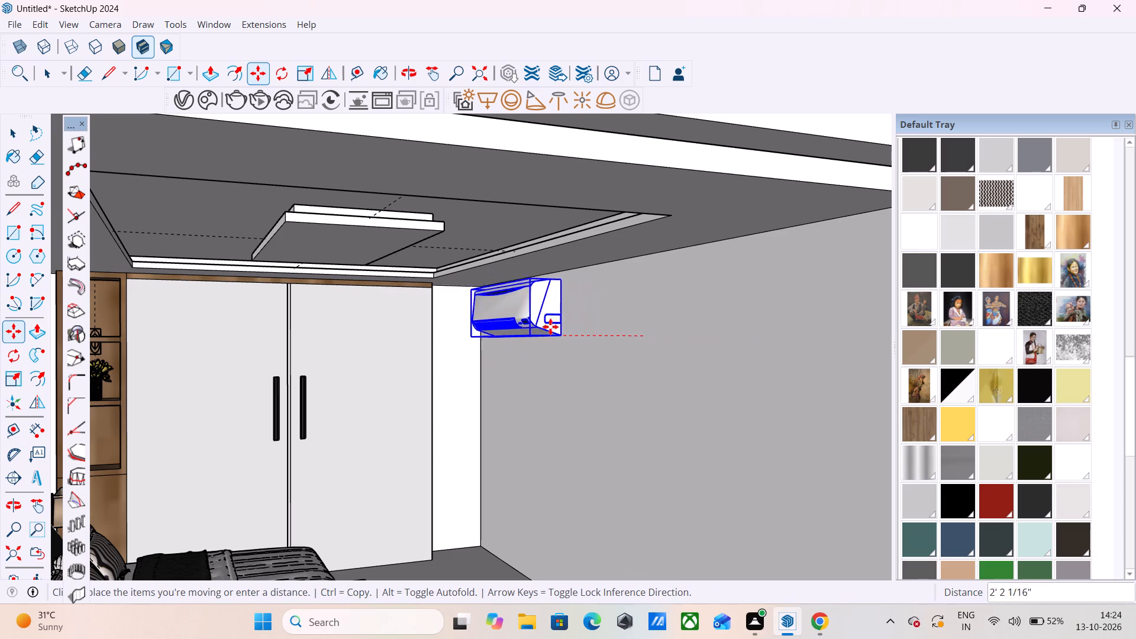
scroll(549, 326, up, 11)
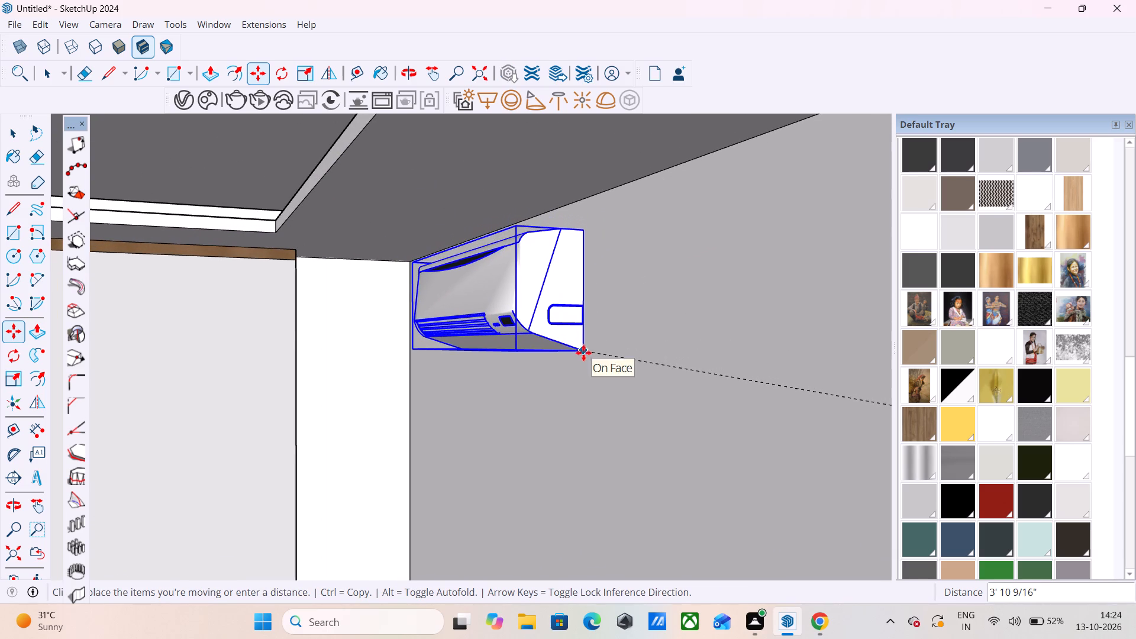
click(585, 364)
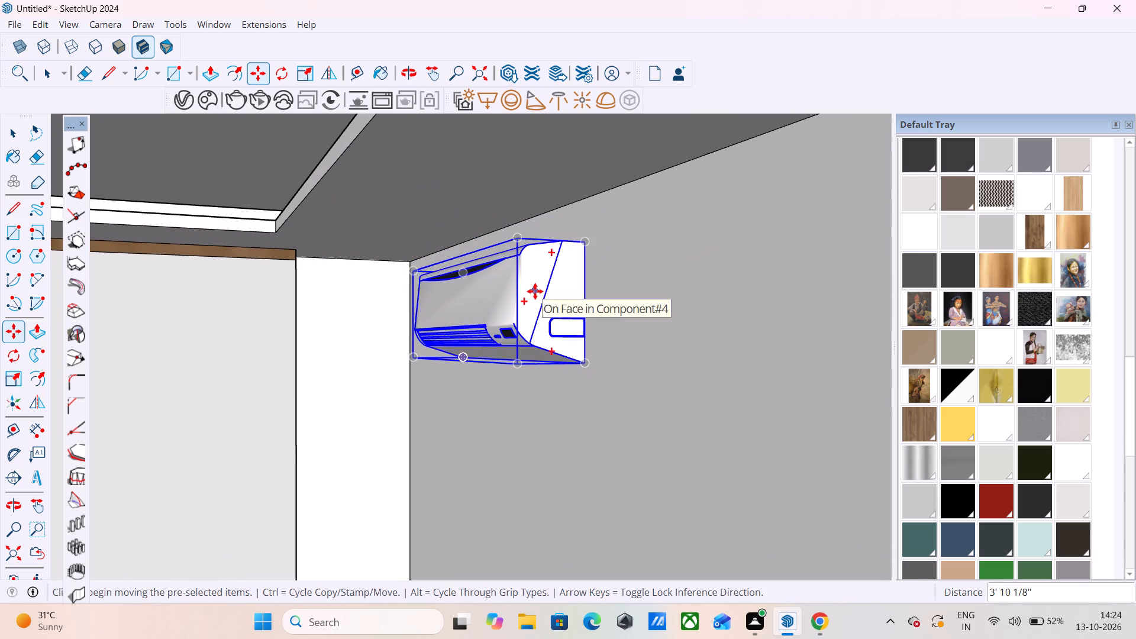
key(space)
click(337, 417)
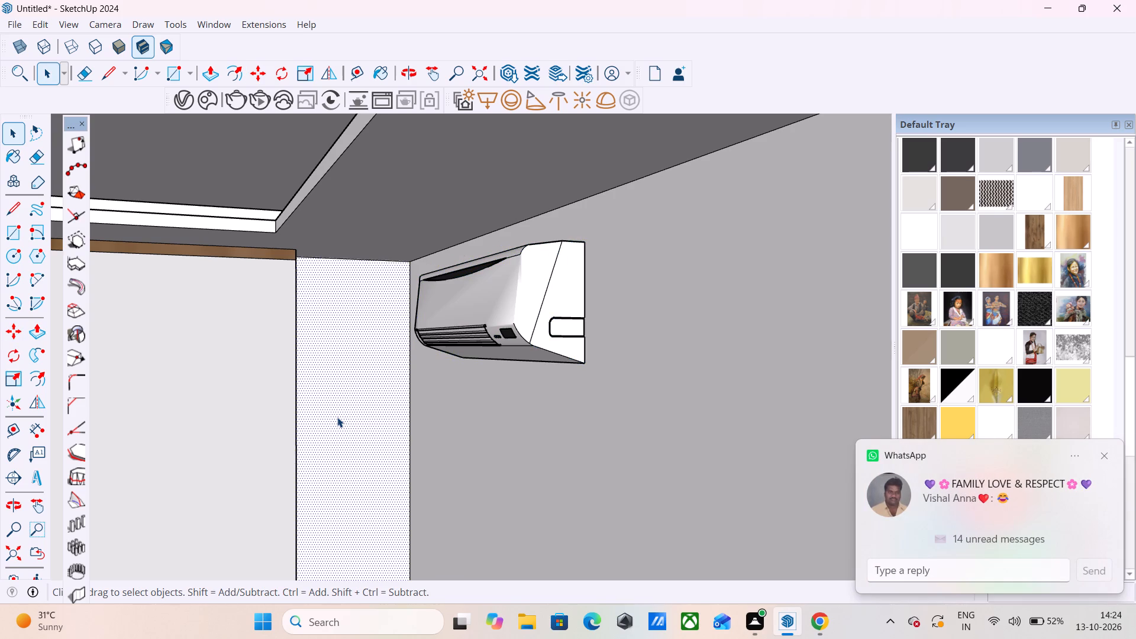
click(337, 417)
scroll(337, 417, down, 9)
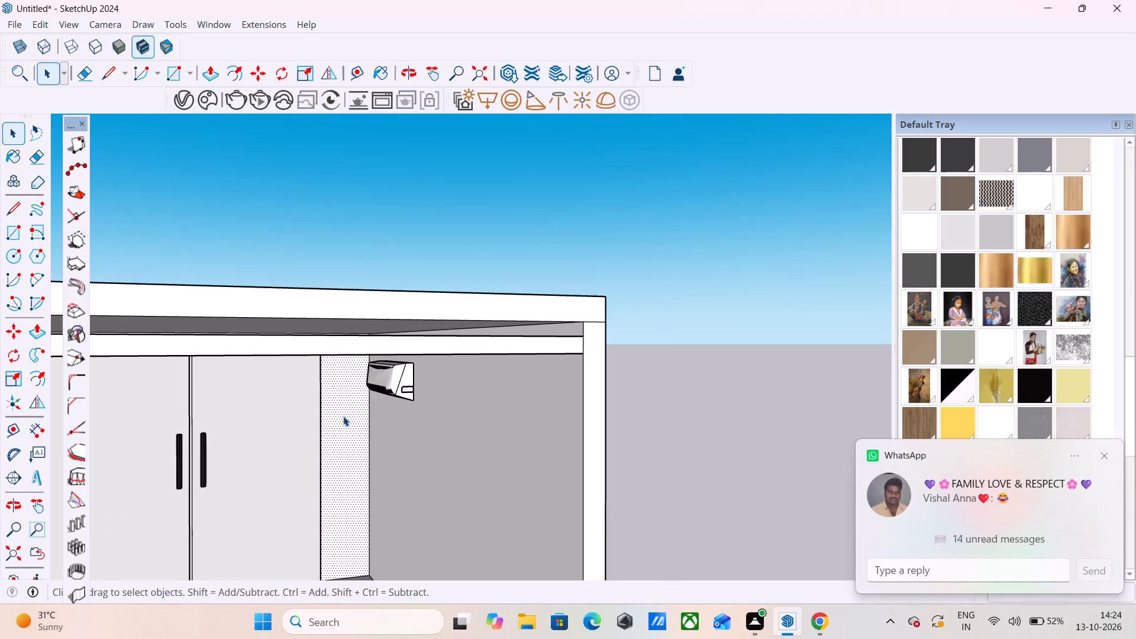
click(805, 393)
Examine the air conditioner's placement and the bedroom interior from several angles.
middle_drag(564, 420, 648, 337)
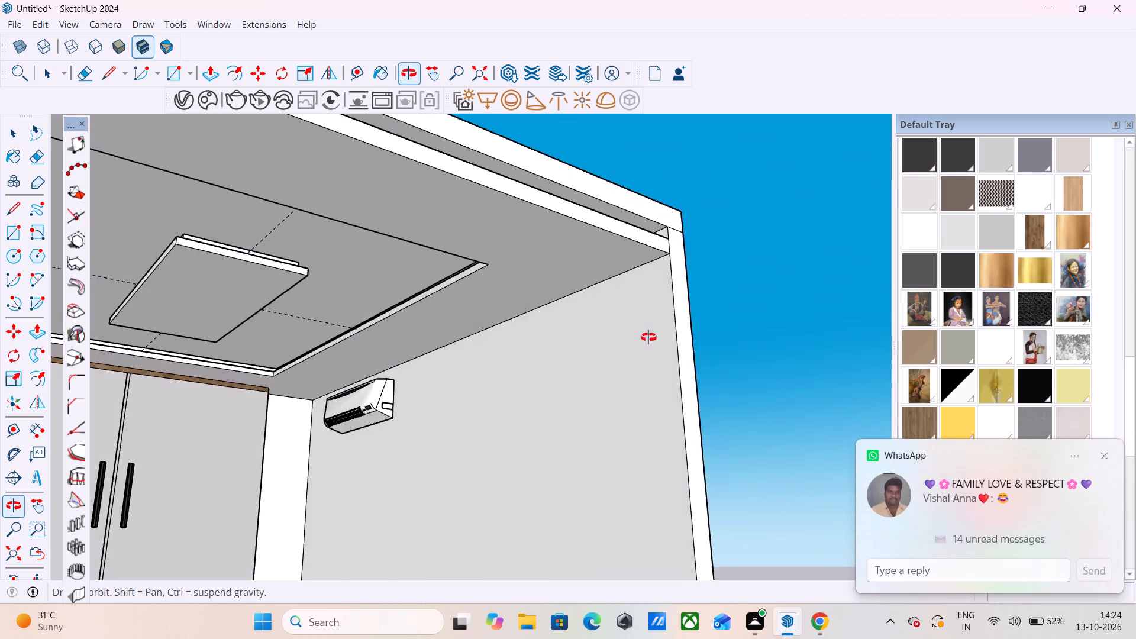
middle_drag(648, 337, 746, 341)
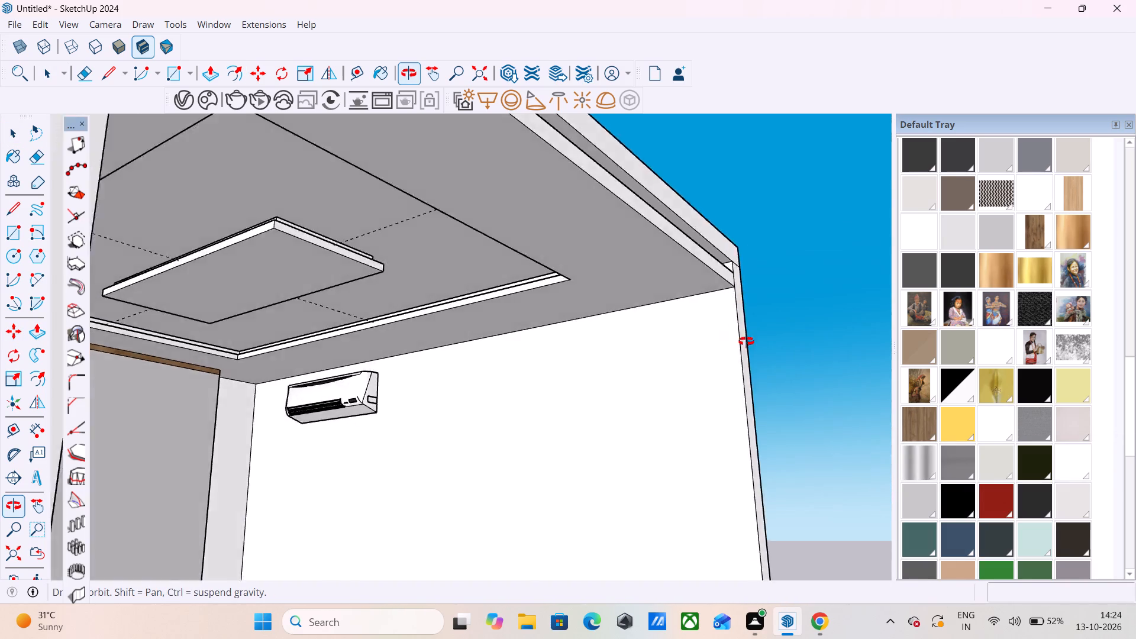
middle_drag(746, 341, 583, 343)
scroll(553, 377, down, 9)
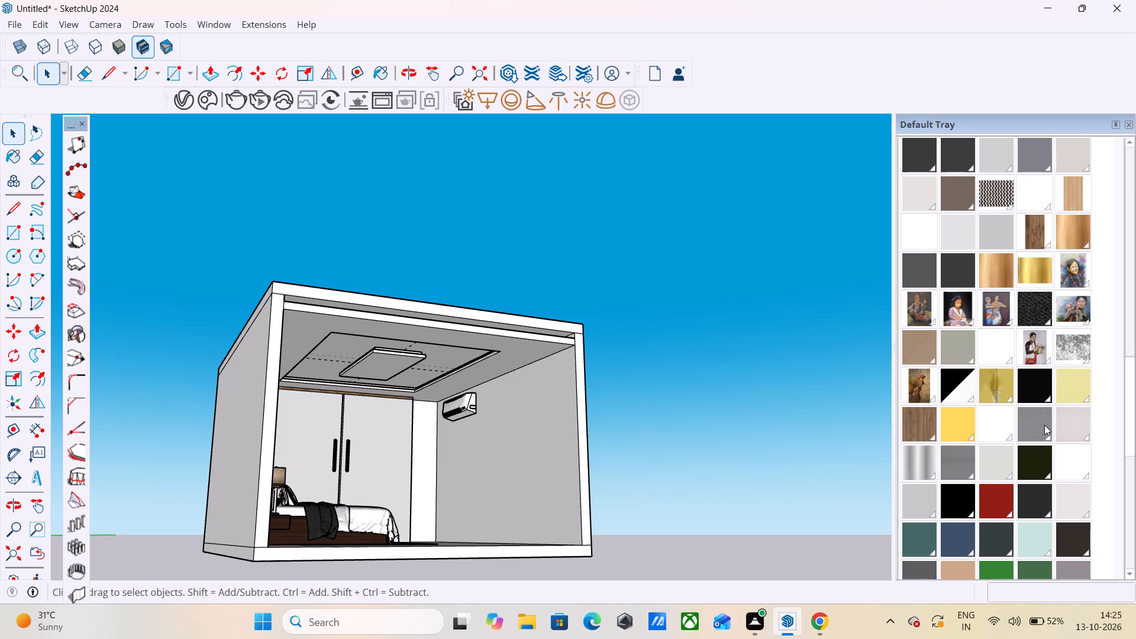
scroll(991, 447, down, 2)
scroll(496, 436, down, 3)
middle_drag(423, 452, 196, 482)
middle_drag(194, 482, 253, 486)
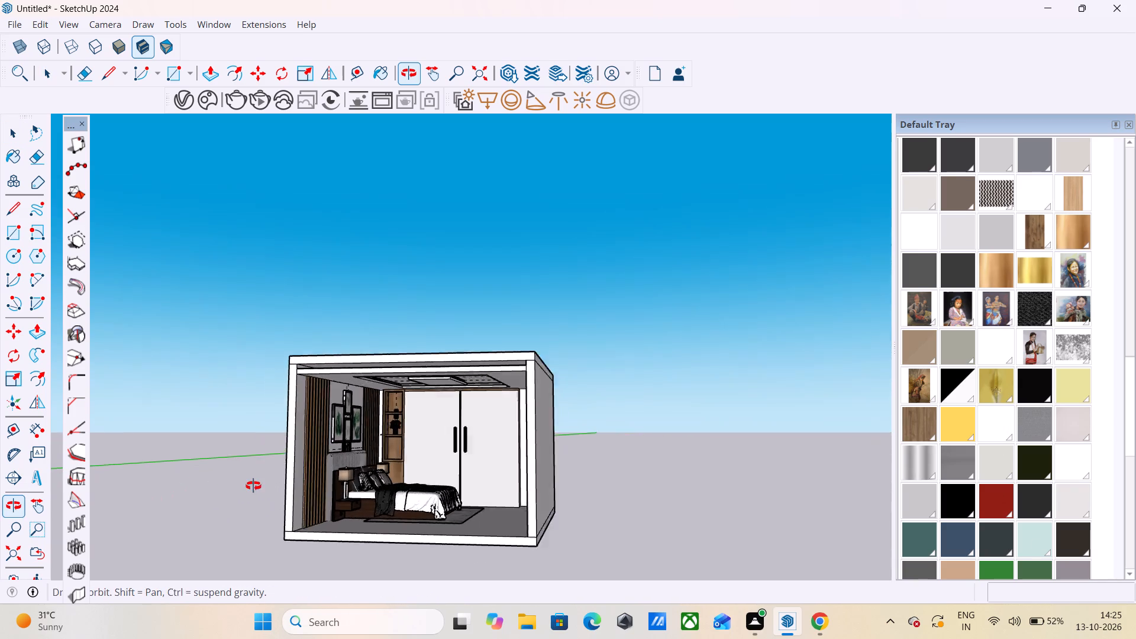
middle_drag(253, 486, 256, 485)
scroll(309, 420, up, 8)
middle_drag(534, 483, 598, 480)
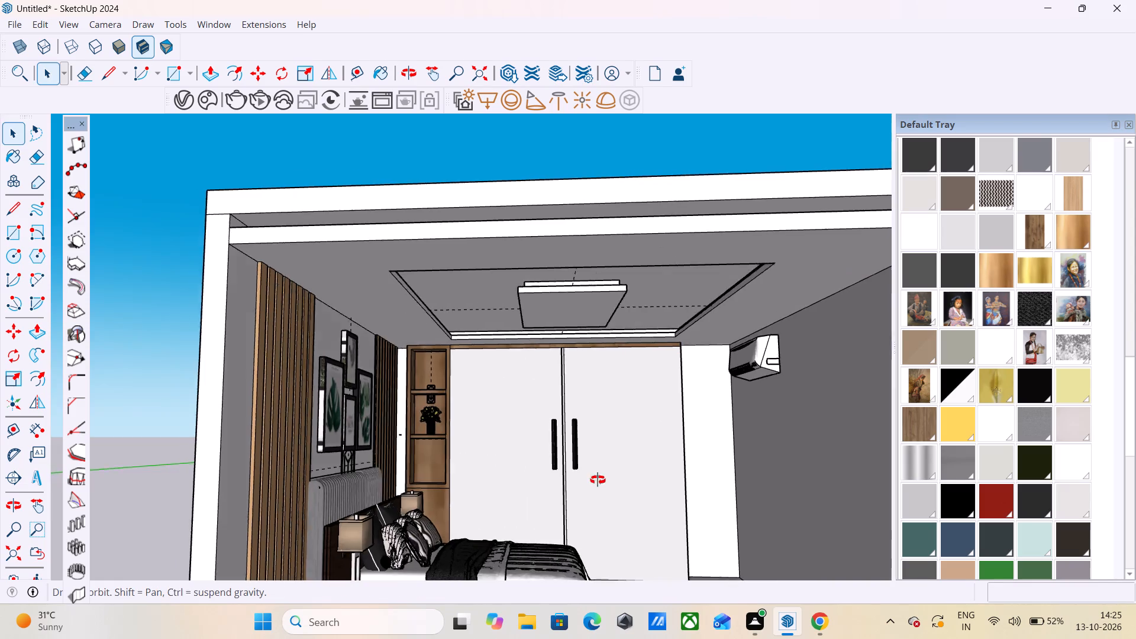
middle_drag(598, 480, 594, 457)
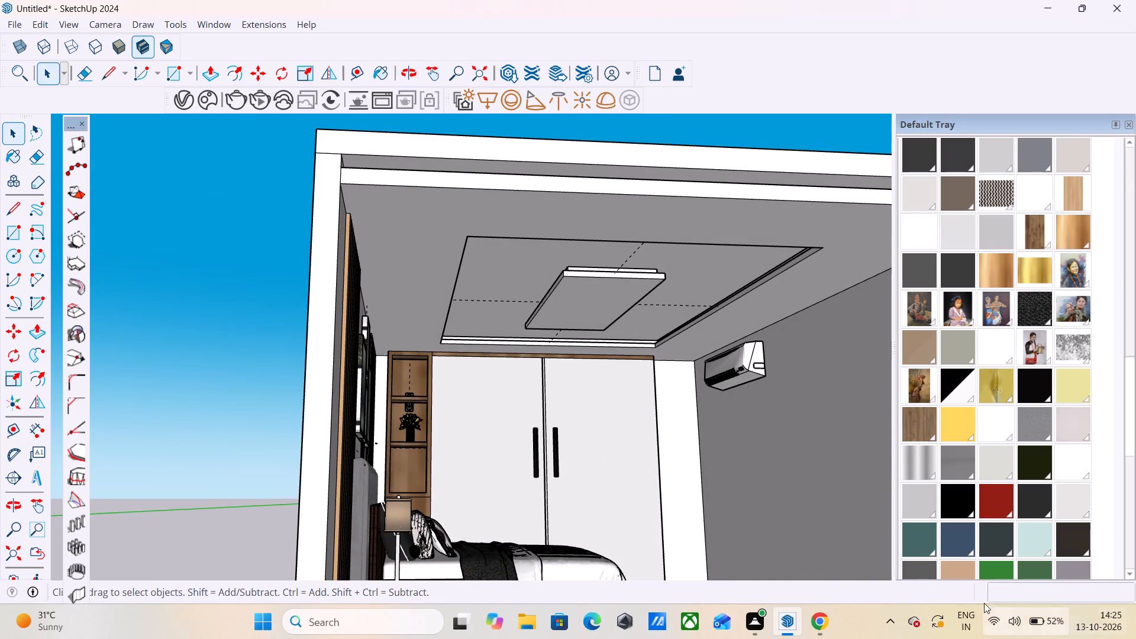
Browse the material collections, including Asphalt and Concrete, and return to the In Model materials.
click(1133, 571)
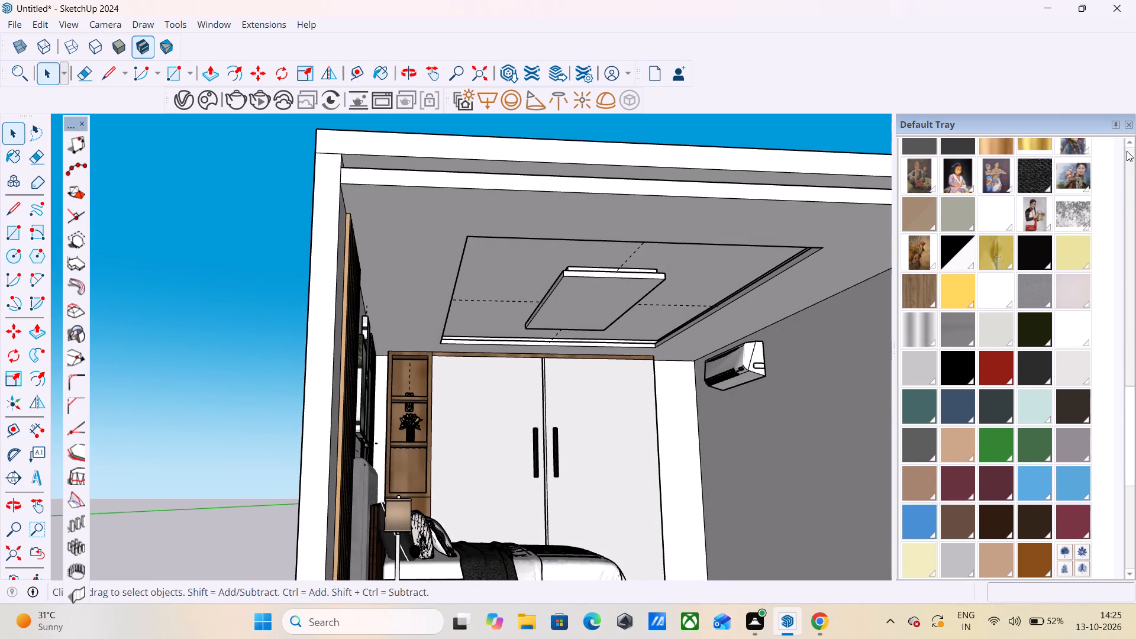
click(1135, 141)
click(1132, 146)
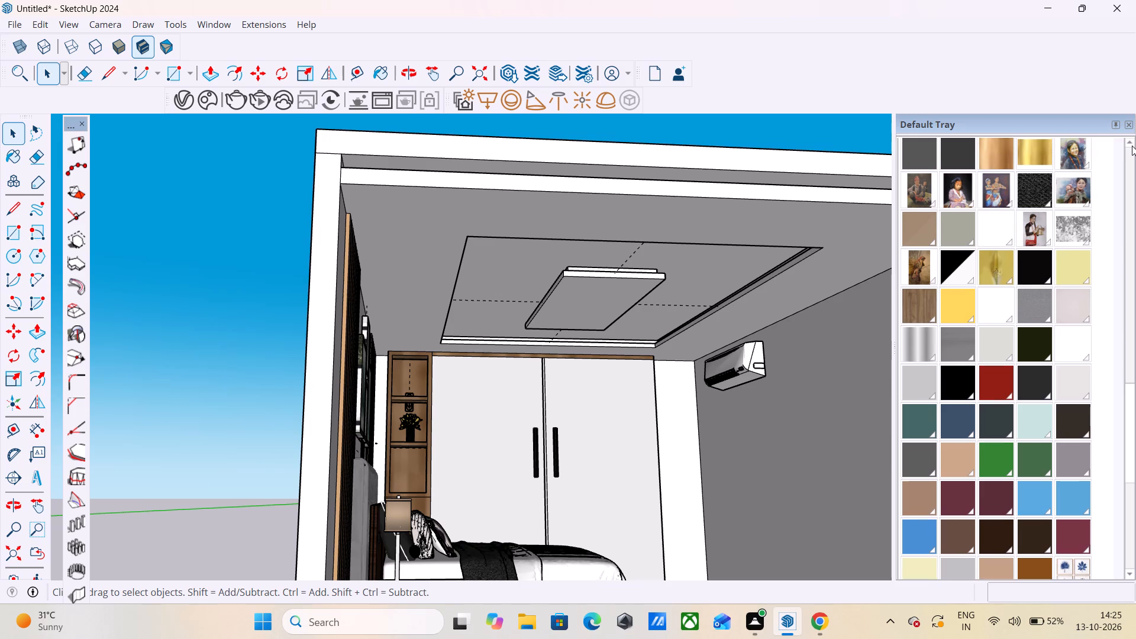
click(1133, 144)
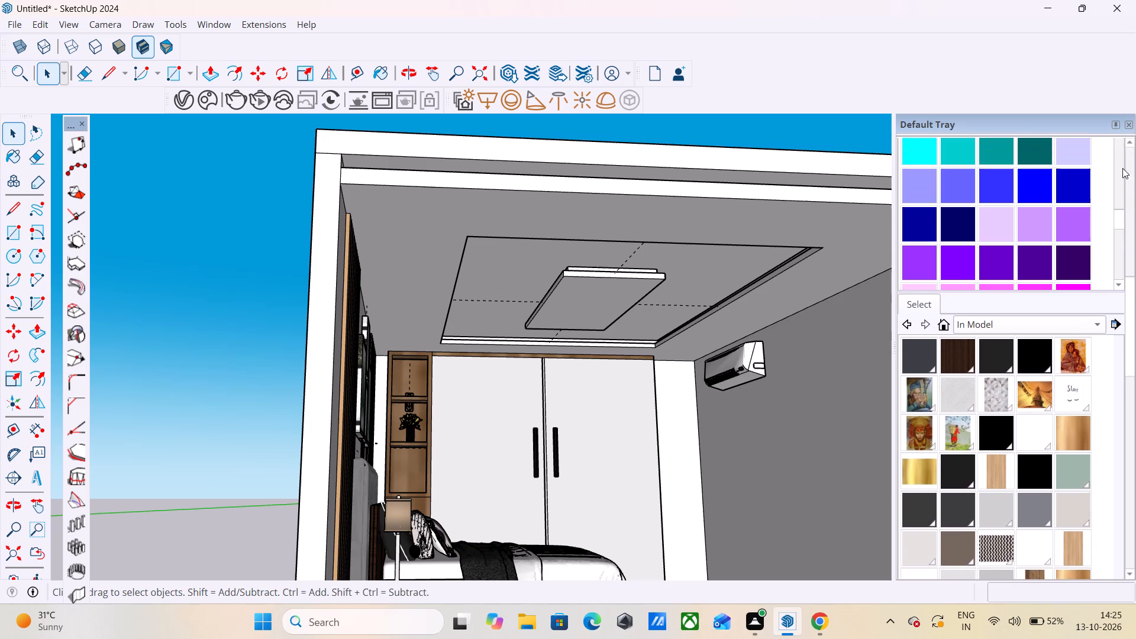
click(1097, 322)
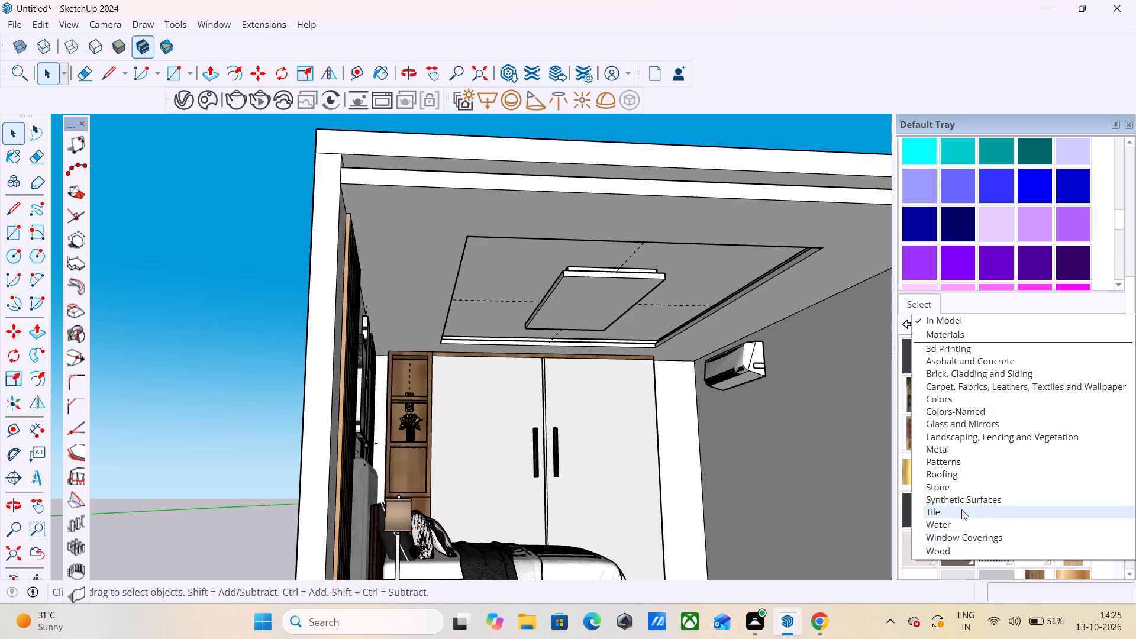
click(961, 364)
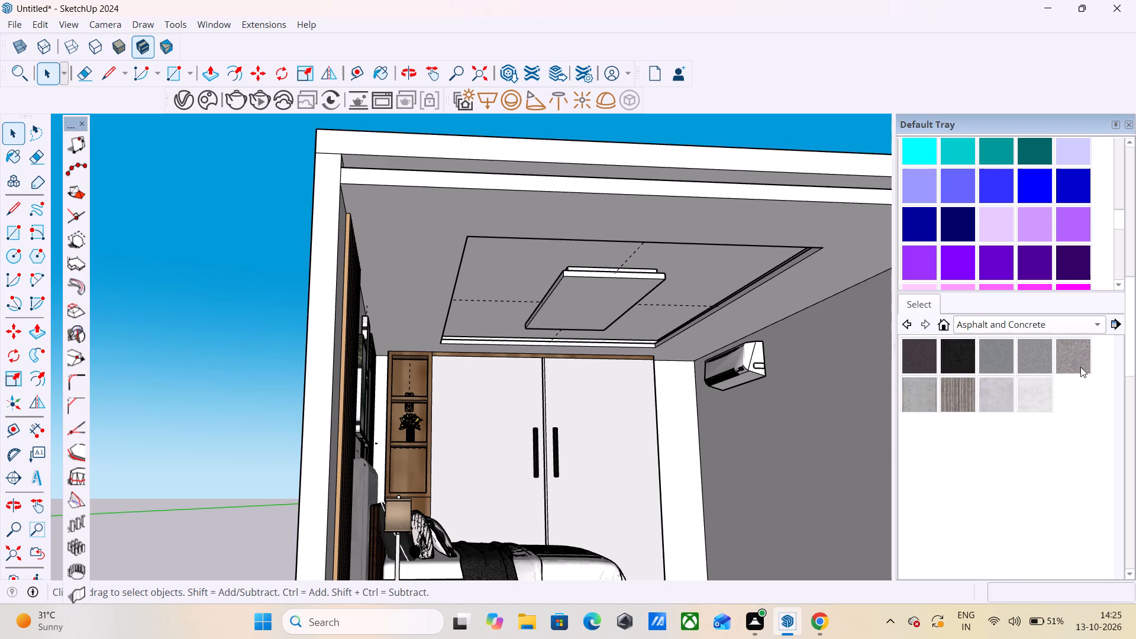
click(1099, 325)
click(992, 290)
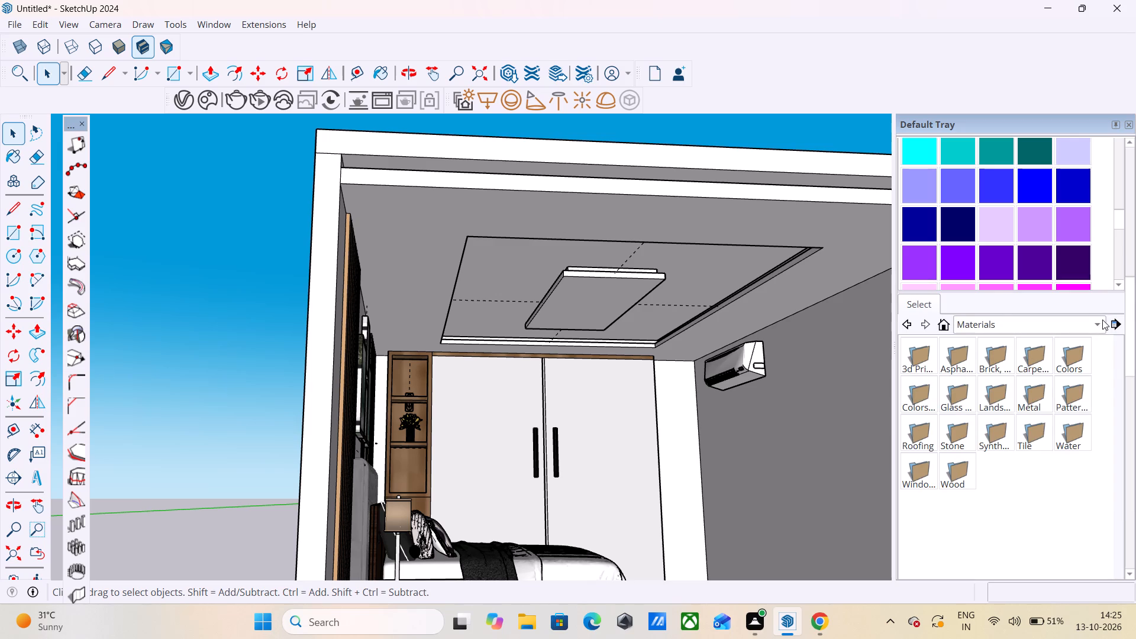
click(1102, 319)
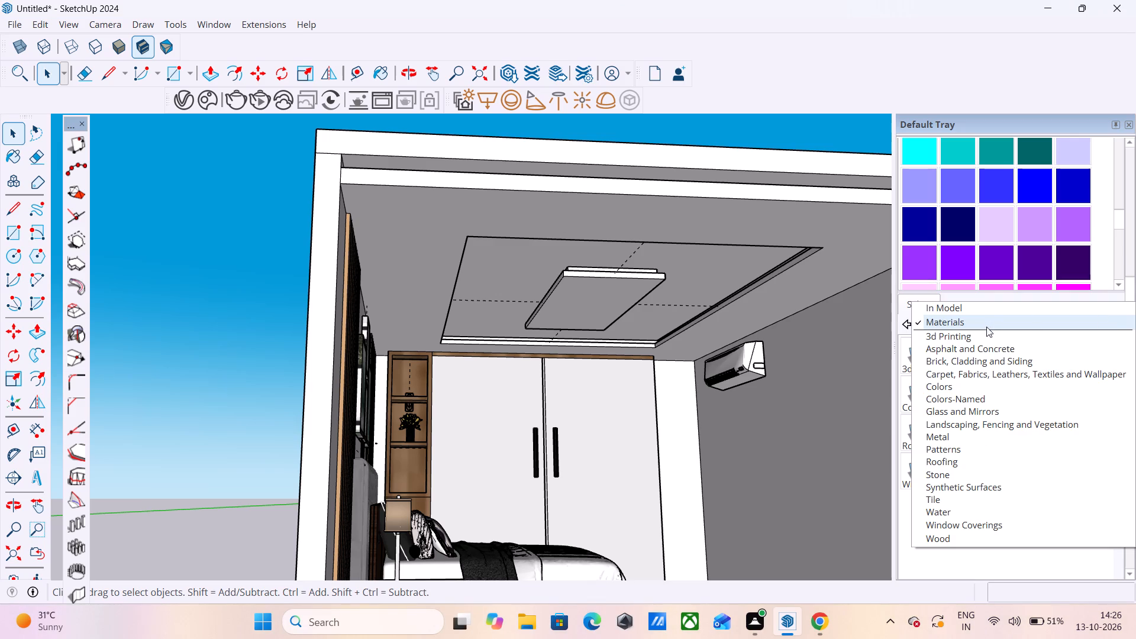
click(987, 309)
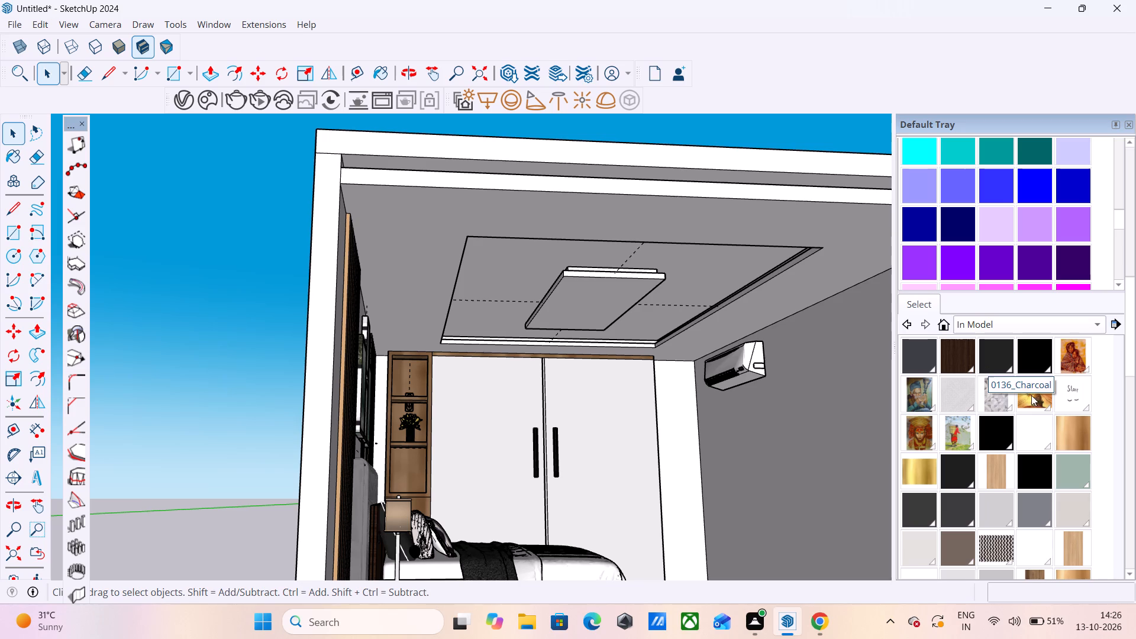
Paint the bed's headboard wall, between the wood slats and the picture frames, with the light grey in-model material.
scroll(1050, 514, down, 4)
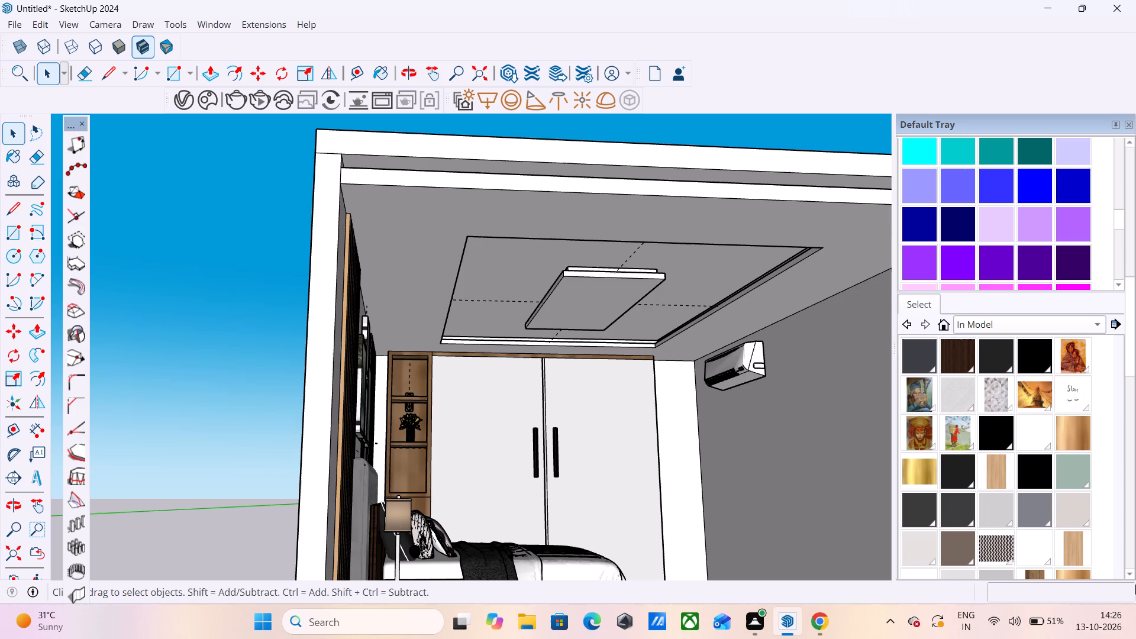
click(1131, 576)
triple_click(1131, 576)
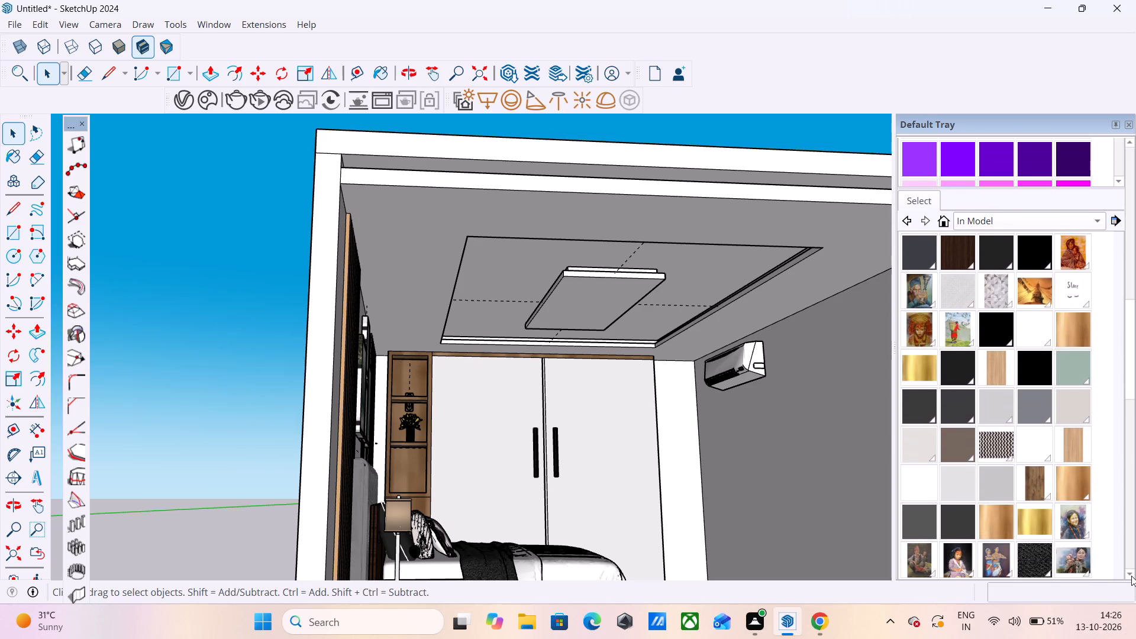
triple_click(1131, 576)
triple_click(1131, 576)
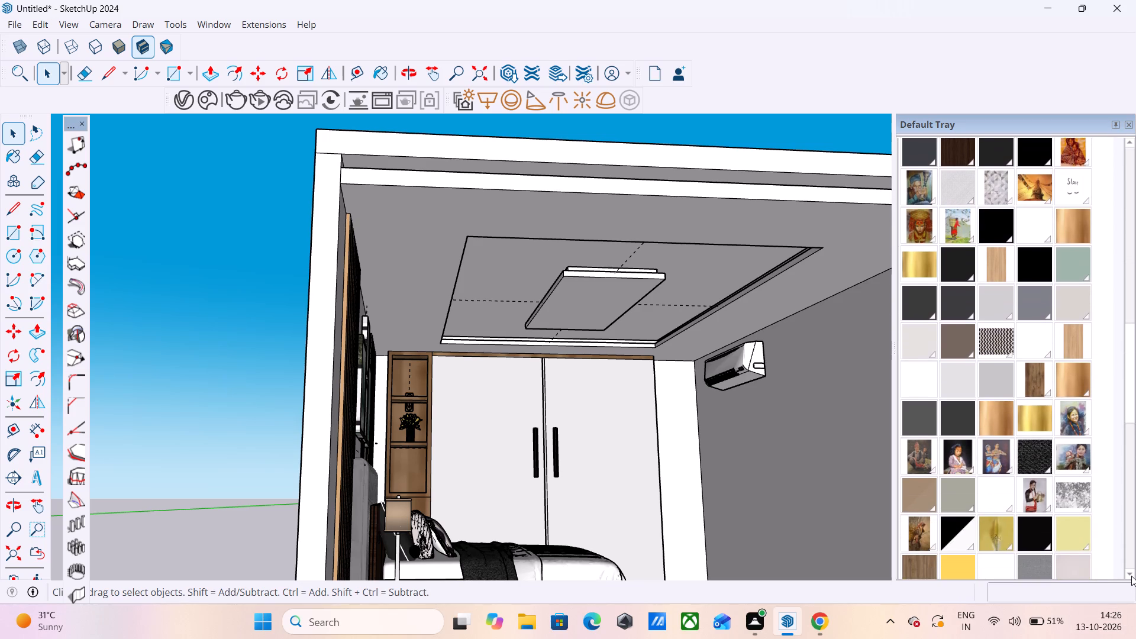
click(1131, 576)
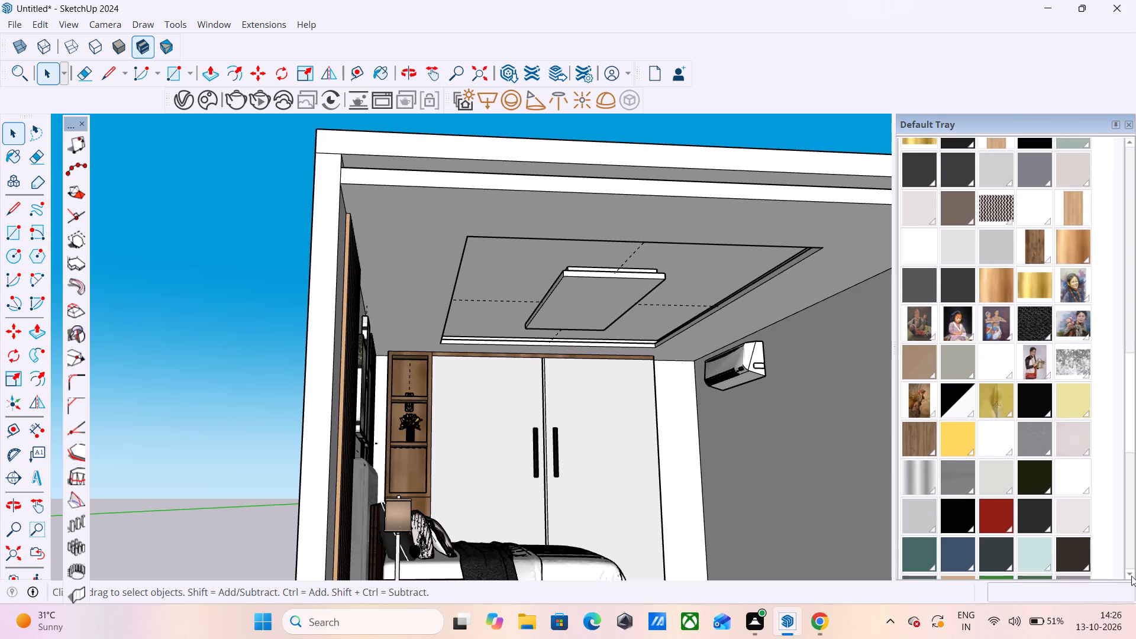
click(1131, 576)
click(1131, 576)
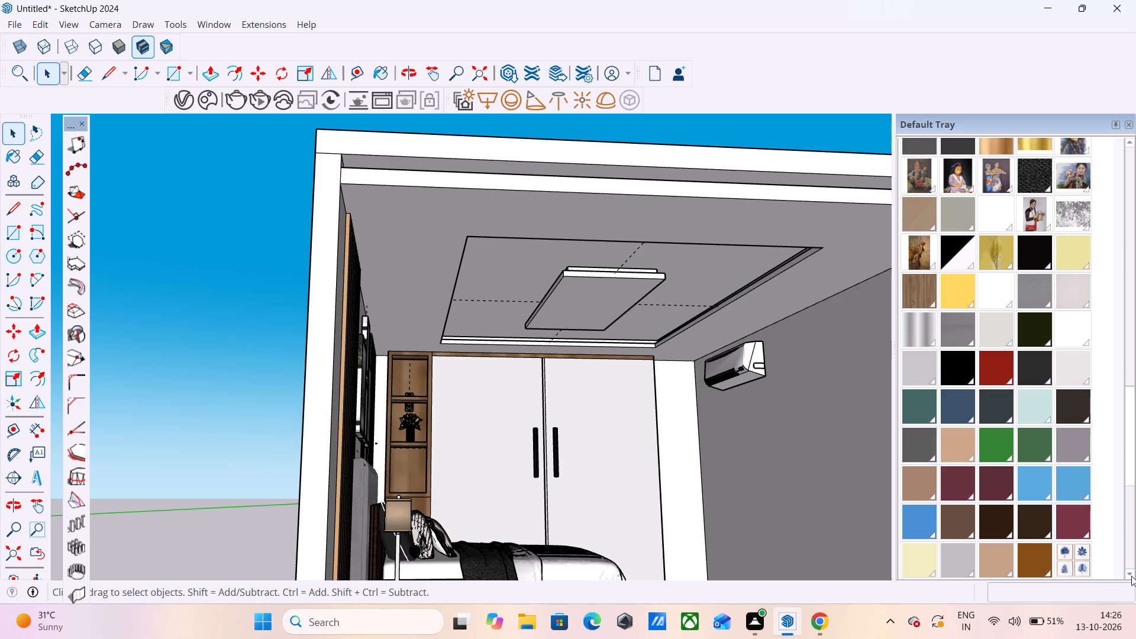
click(1131, 575)
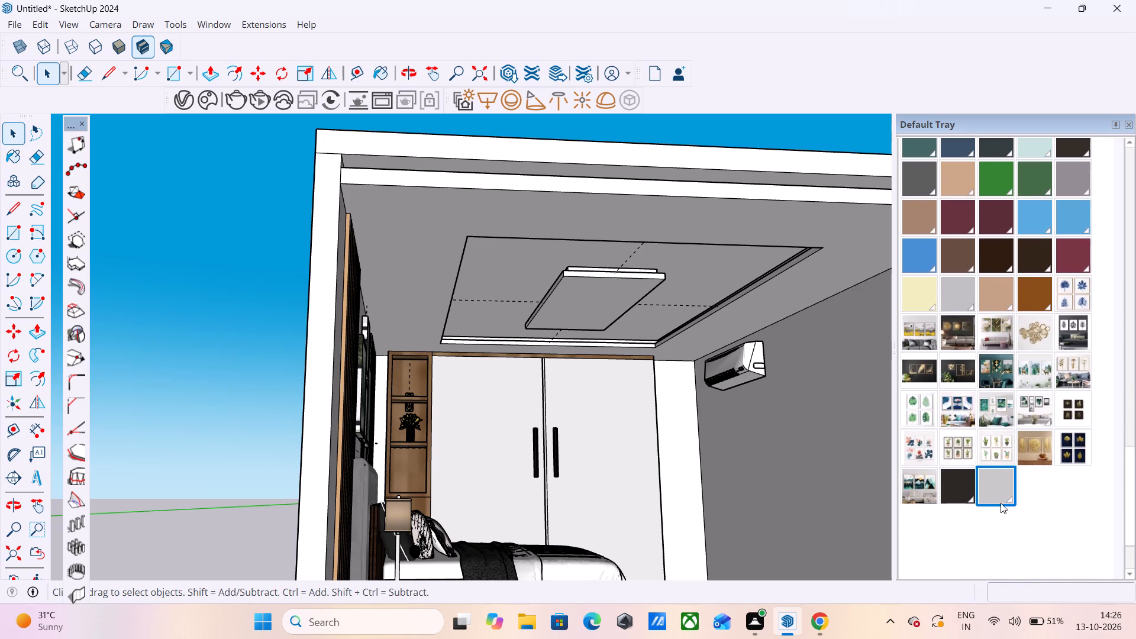
click(995, 480)
middle_drag(347, 520, 233, 519)
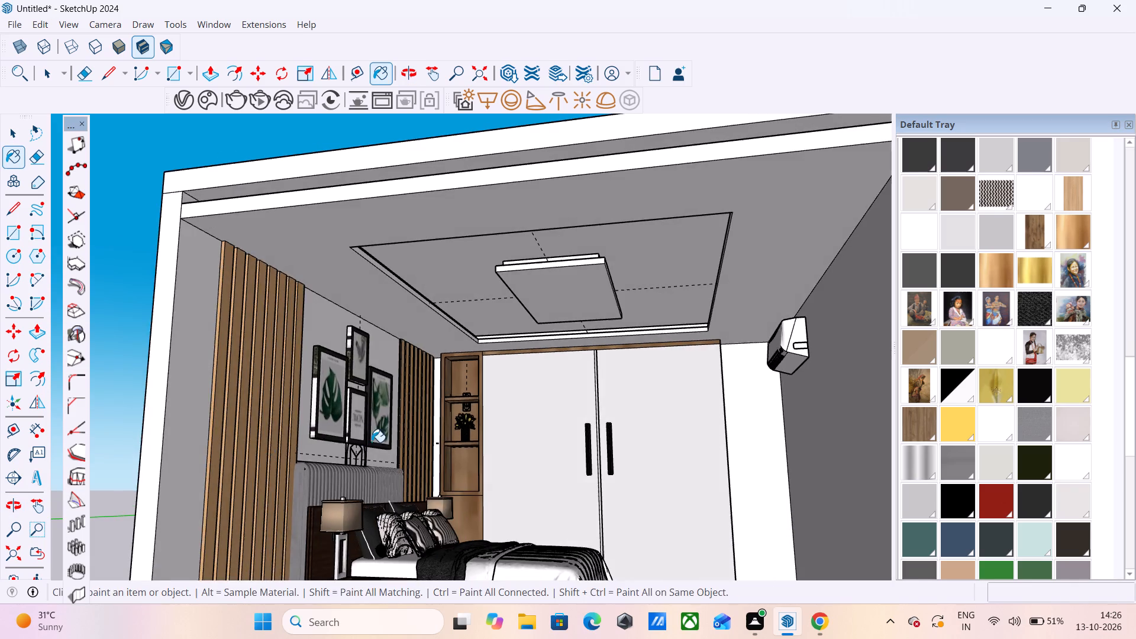
middle_drag(366, 442, 192, 457)
scroll(192, 457, up, 1)
click(297, 336)
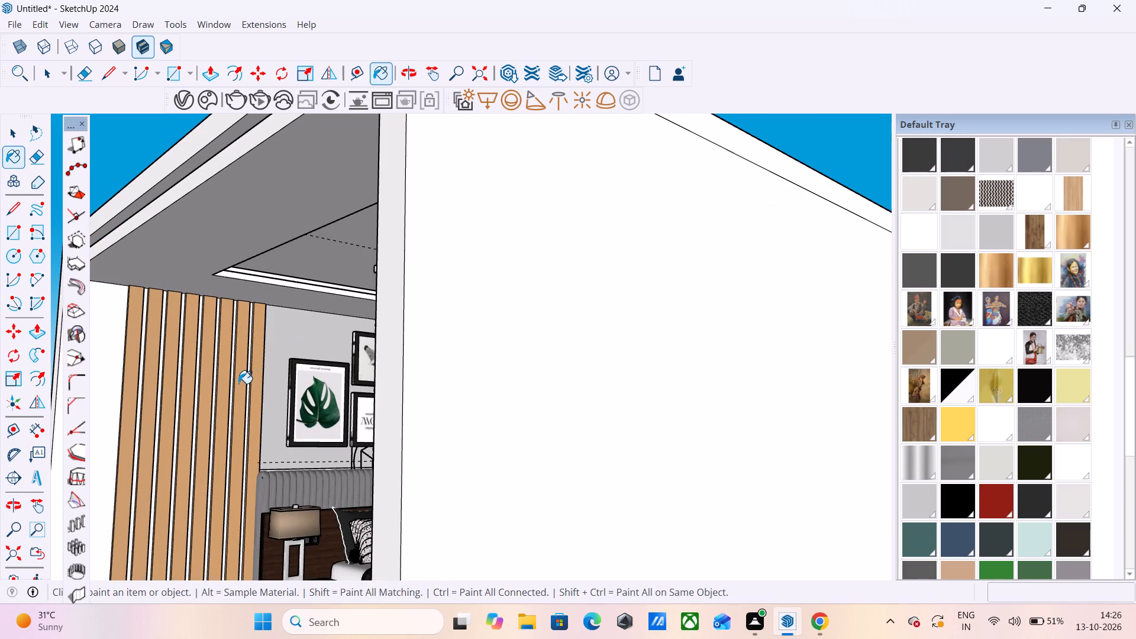
Paint the air conditioner's wall and the bare wall strips beside the wardrobe, front wood slats and shelf niche with the pale pink textured in-model material.
scroll(283, 389, down, 4)
middle_drag(267, 448, 435, 440)
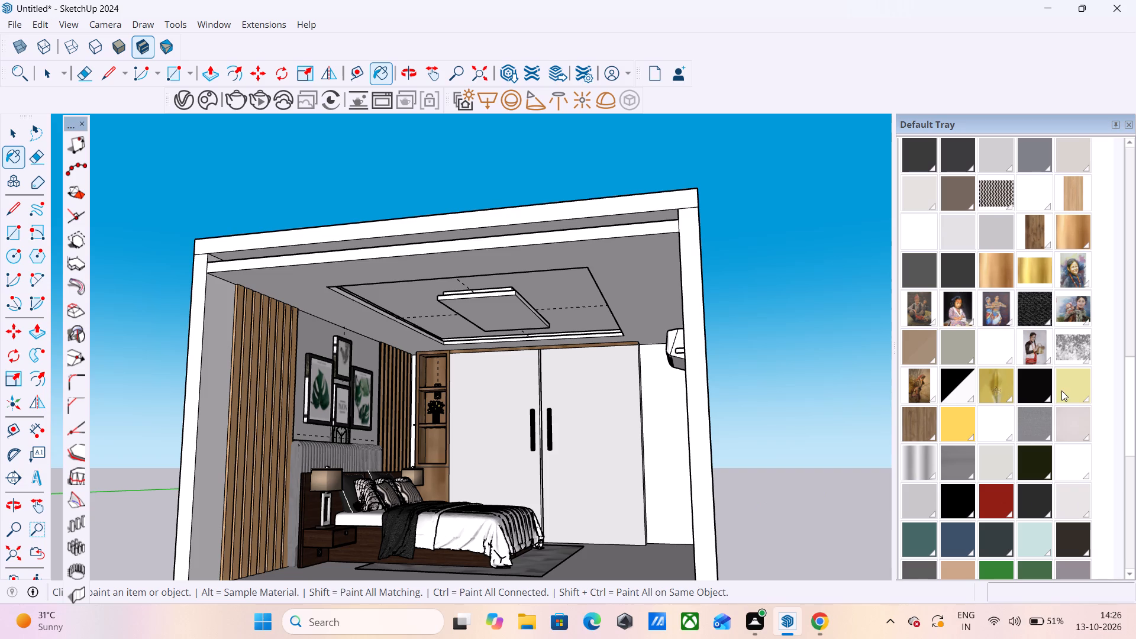
click(1059, 421)
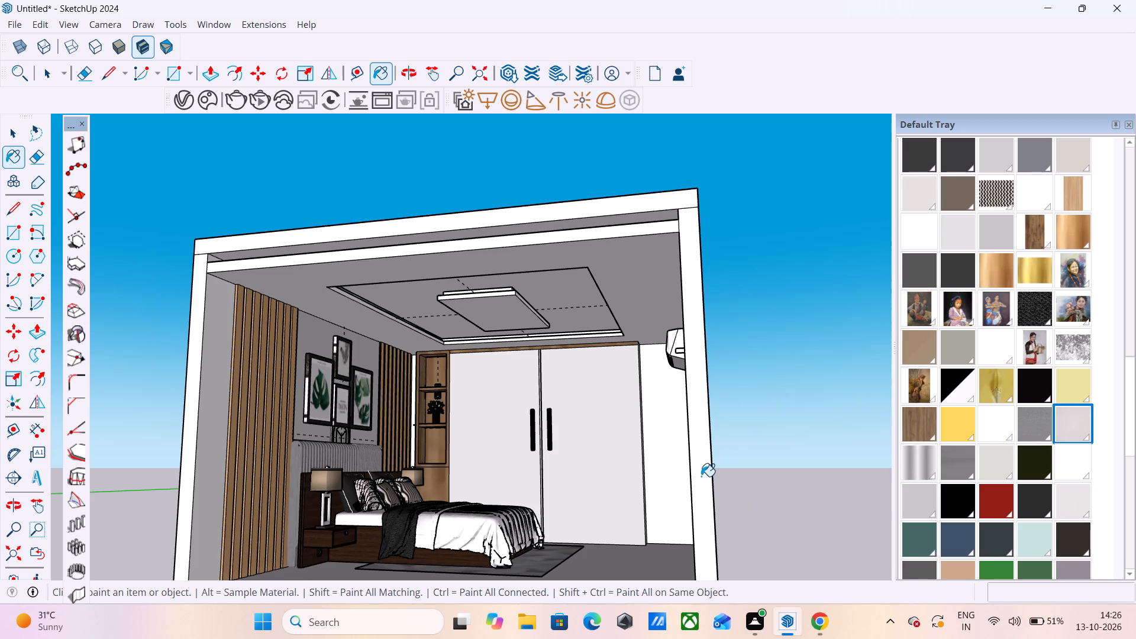
middle_drag(717, 470, 873, 476)
click(599, 437)
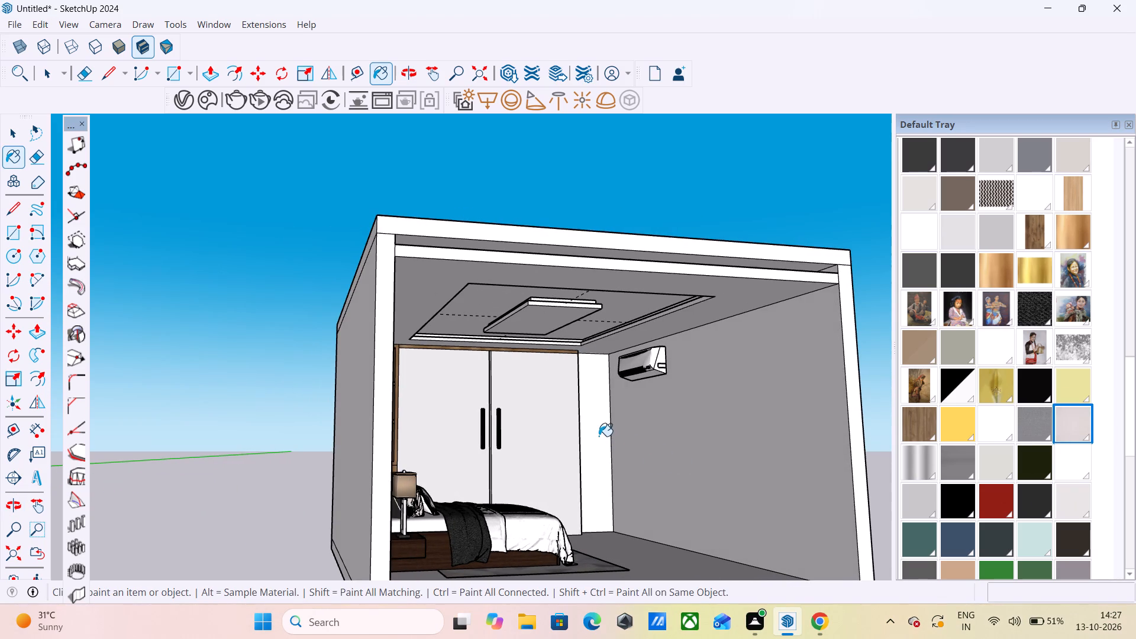
click(743, 427)
middle_drag(736, 446, 363, 456)
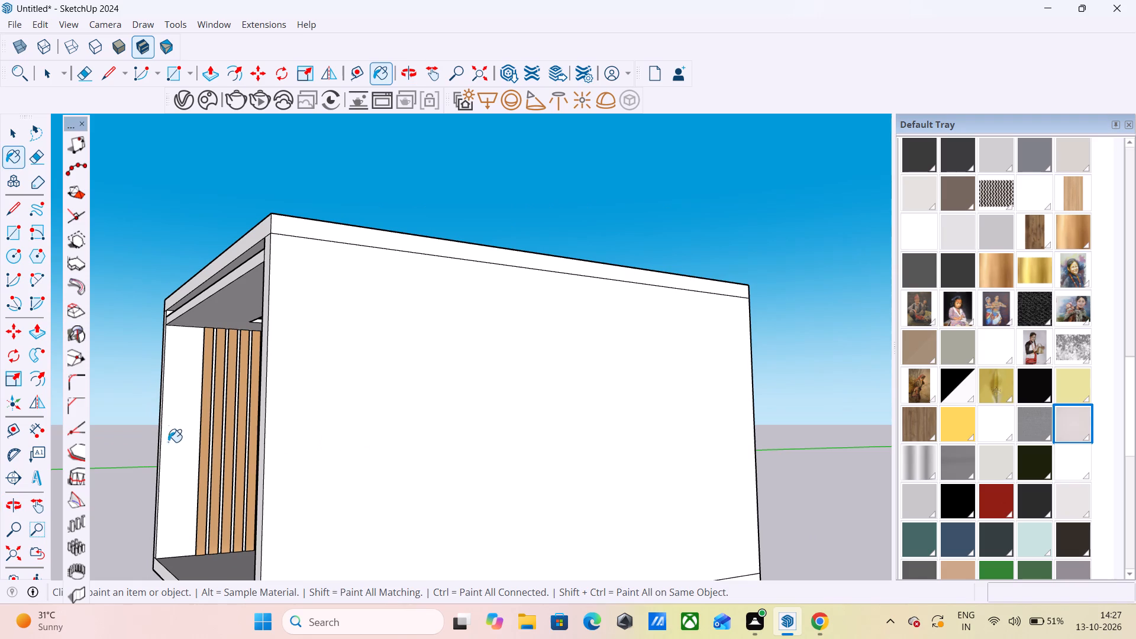
click(167, 427)
scroll(164, 474, up, 5)
middle_drag(240, 485, 415, 481)
scroll(559, 364, up, 8)
click(565, 359)
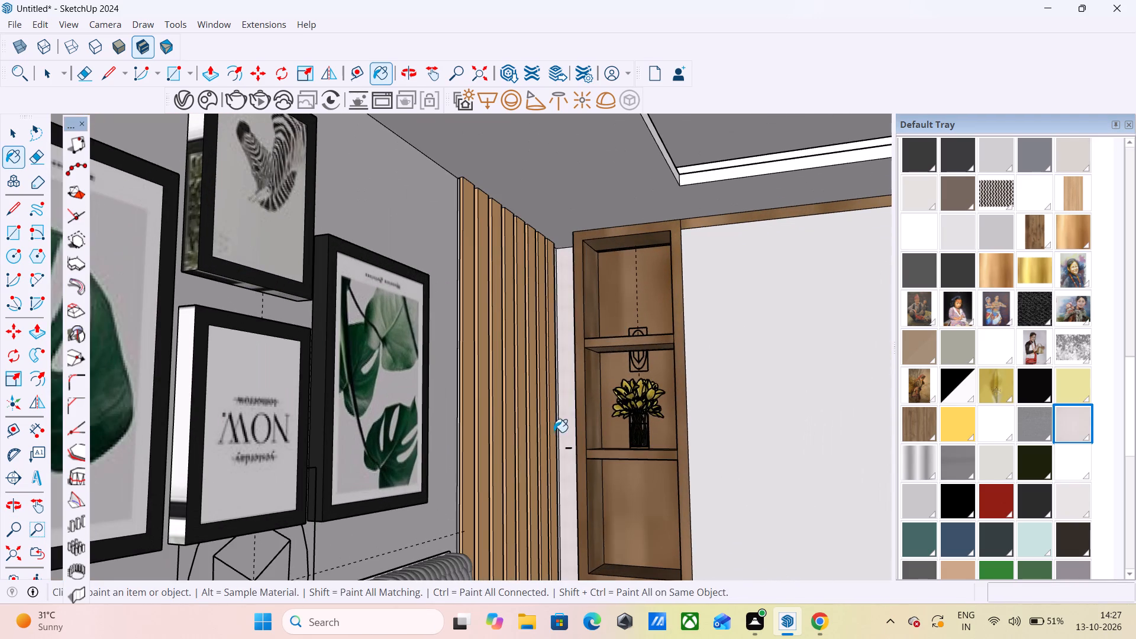
Paint the ceiling border and the raised centre ceiling panel with the same pale pink textured material.
scroll(551, 474, down, 10)
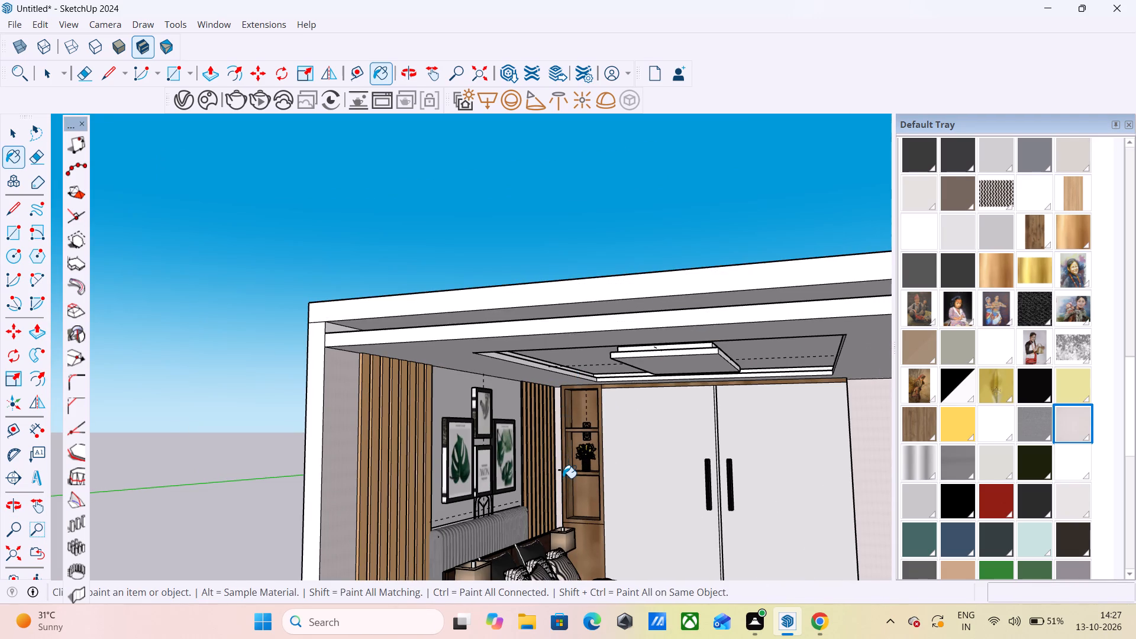
scroll(563, 478, up, 1)
middle_drag(546, 382, 543, 367)
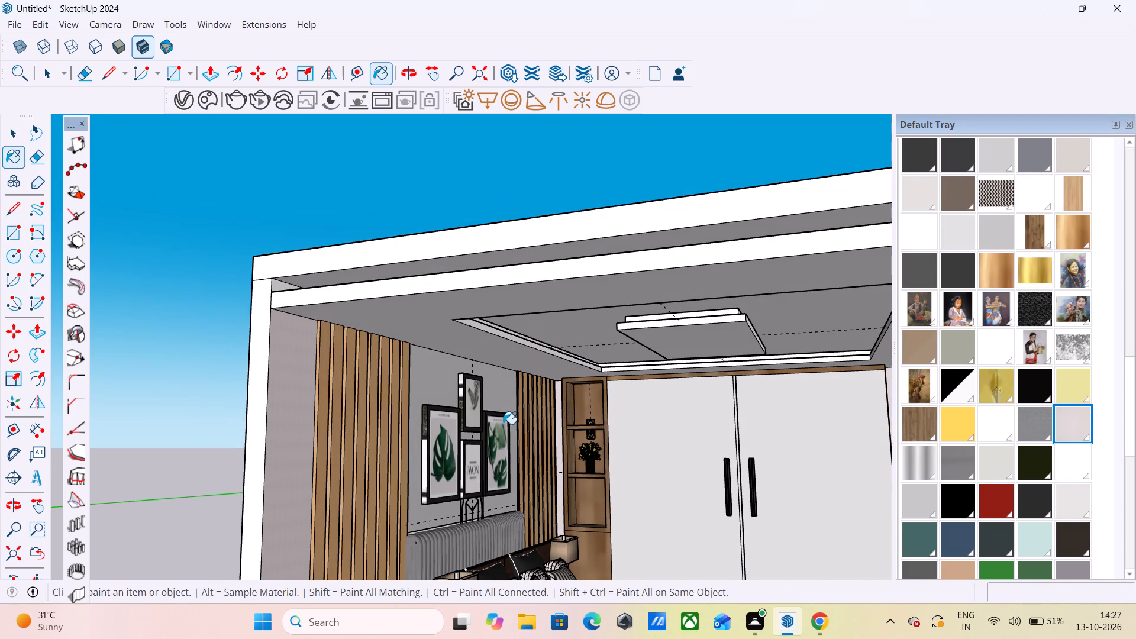
middle_drag(503, 424, 498, 348)
click(470, 293)
scroll(401, 347, down, 4)
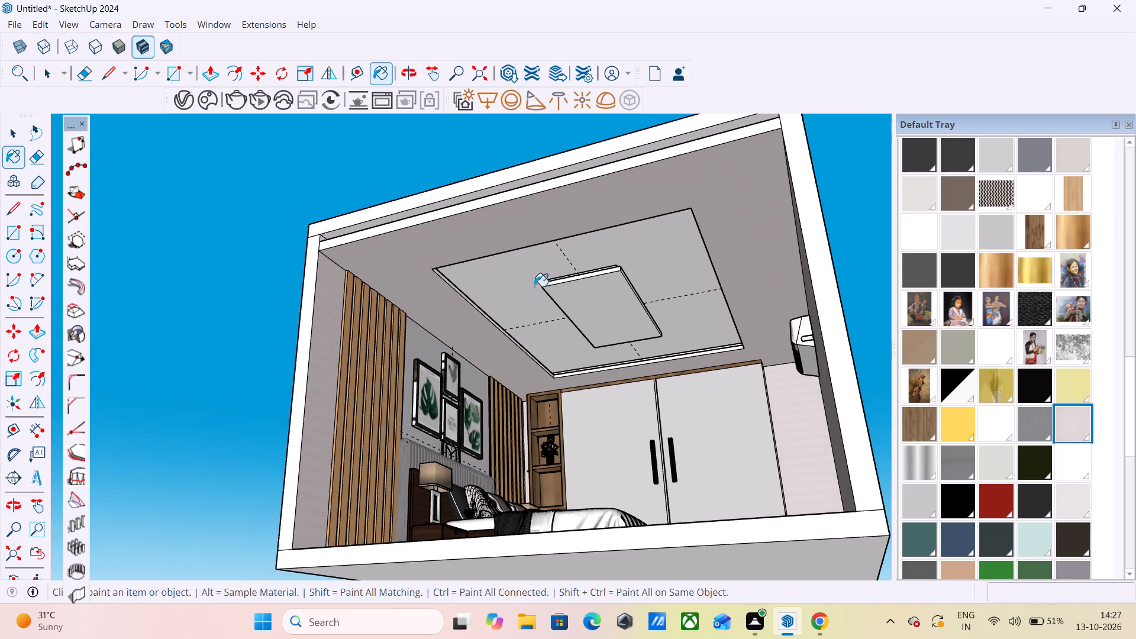
click(599, 299)
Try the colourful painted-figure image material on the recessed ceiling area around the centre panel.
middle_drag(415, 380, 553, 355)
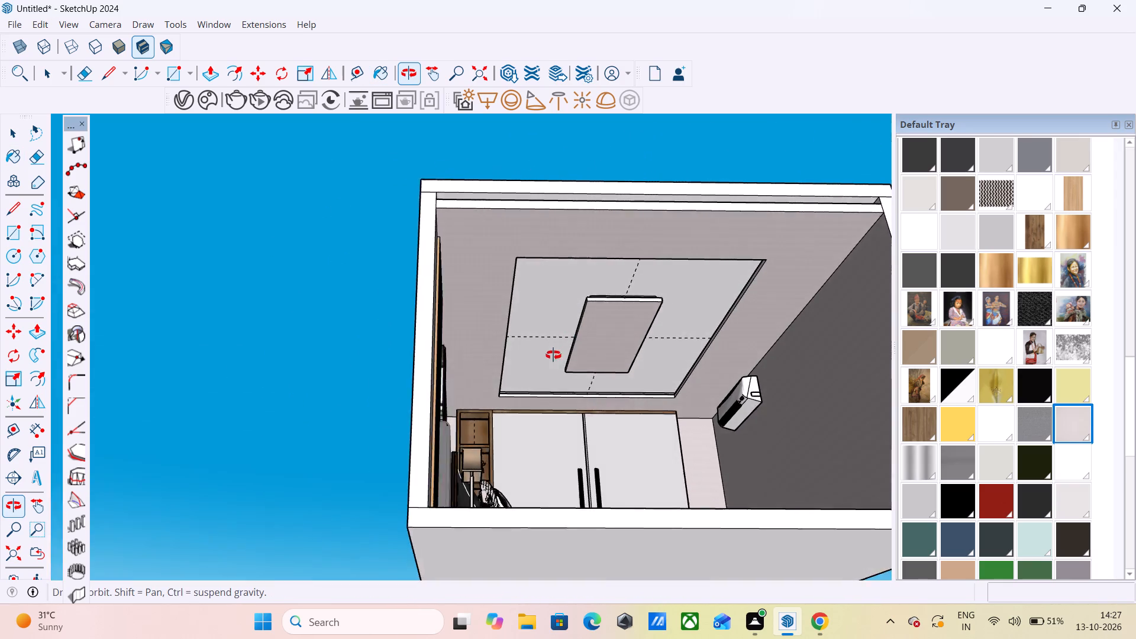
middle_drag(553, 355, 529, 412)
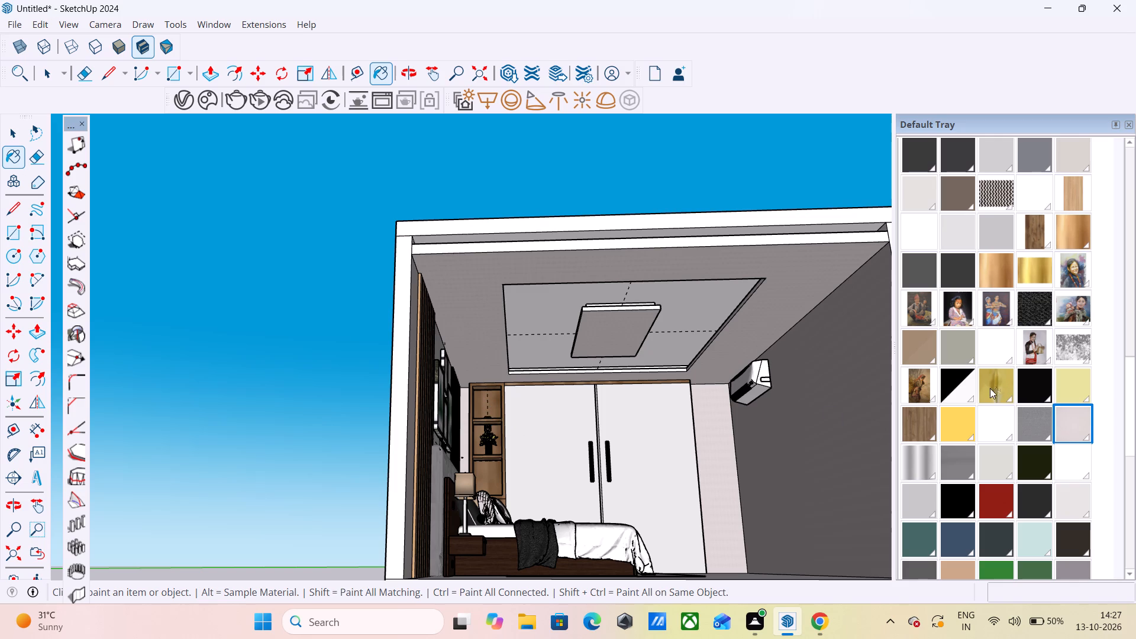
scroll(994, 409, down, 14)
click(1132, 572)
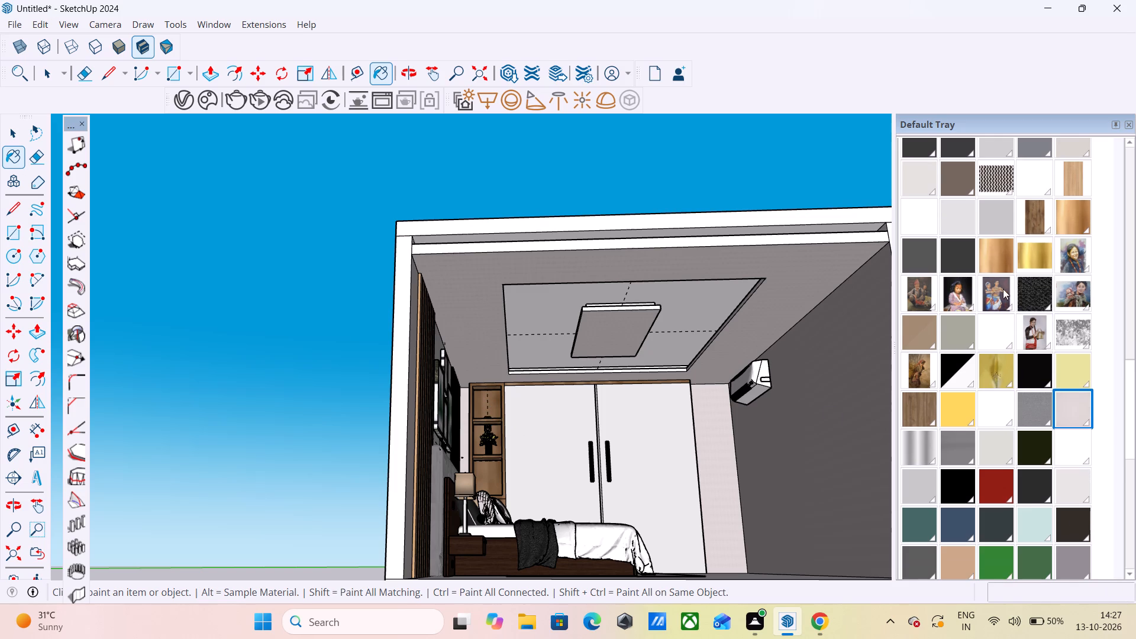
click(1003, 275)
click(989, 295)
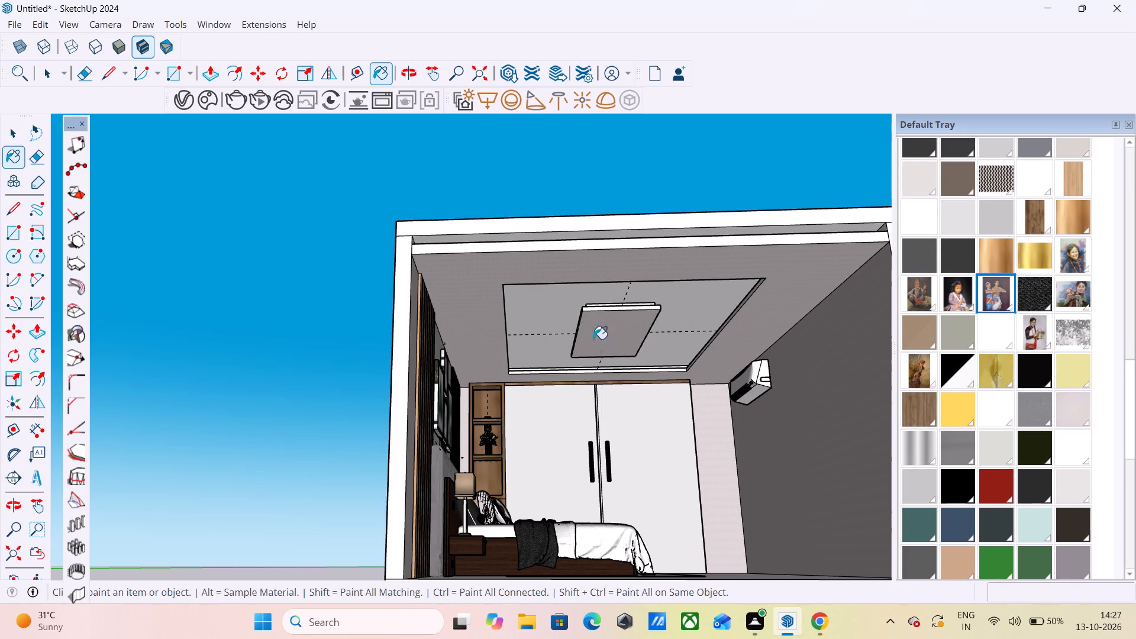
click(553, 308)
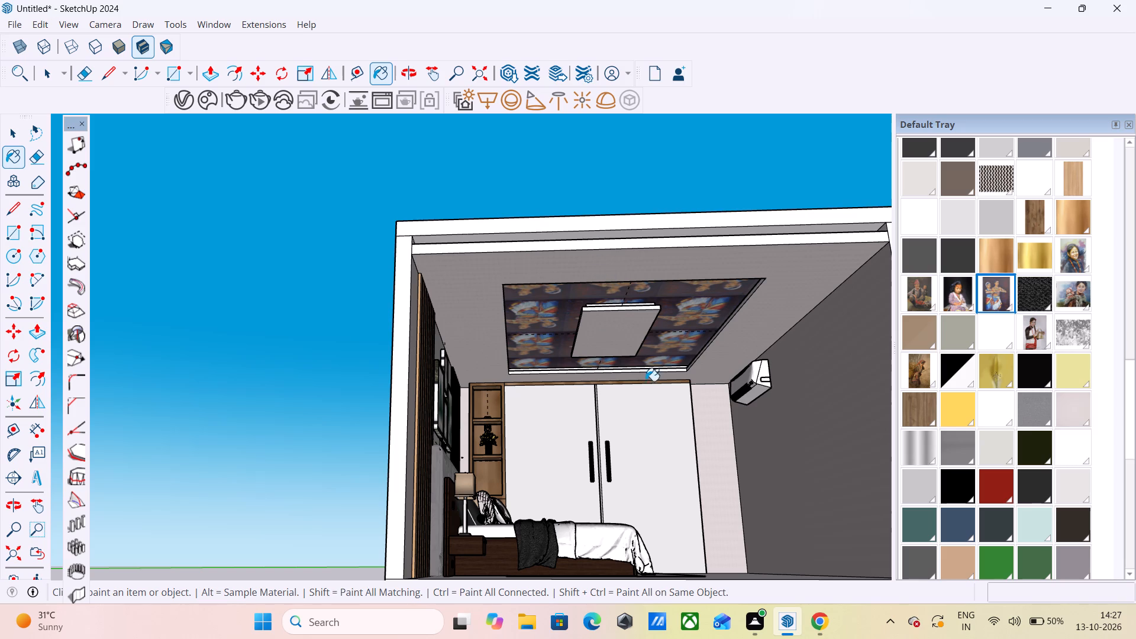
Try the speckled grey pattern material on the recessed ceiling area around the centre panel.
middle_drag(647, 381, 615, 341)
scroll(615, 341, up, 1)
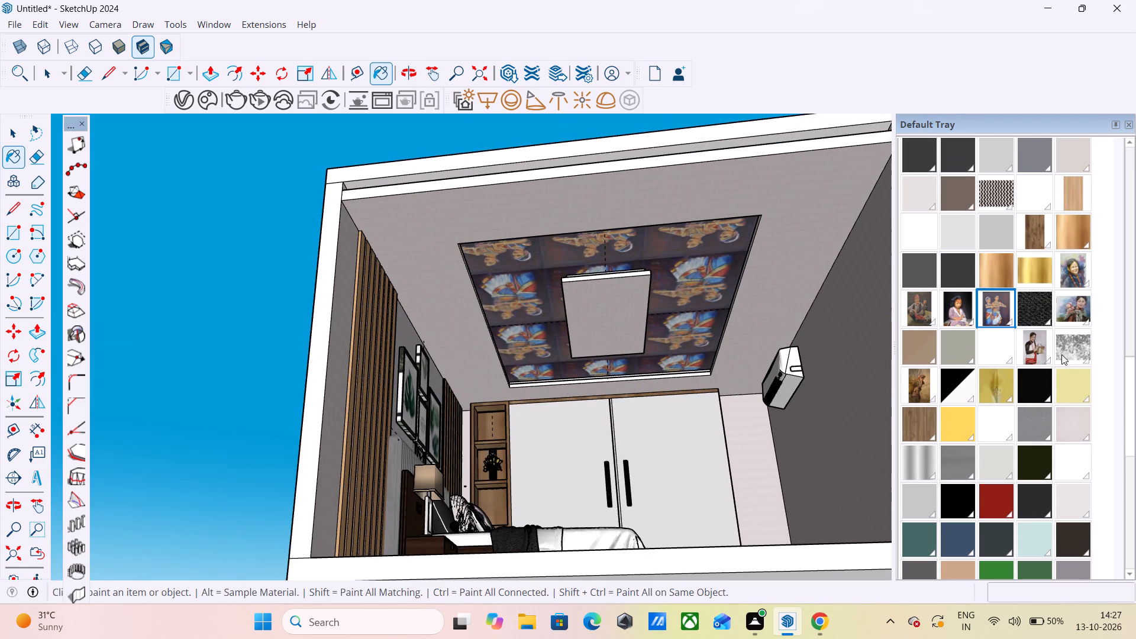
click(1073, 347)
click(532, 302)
Run a V-Ray test render of the ceiling view and close the frame buffer.
scroll(580, 323, up, 3)
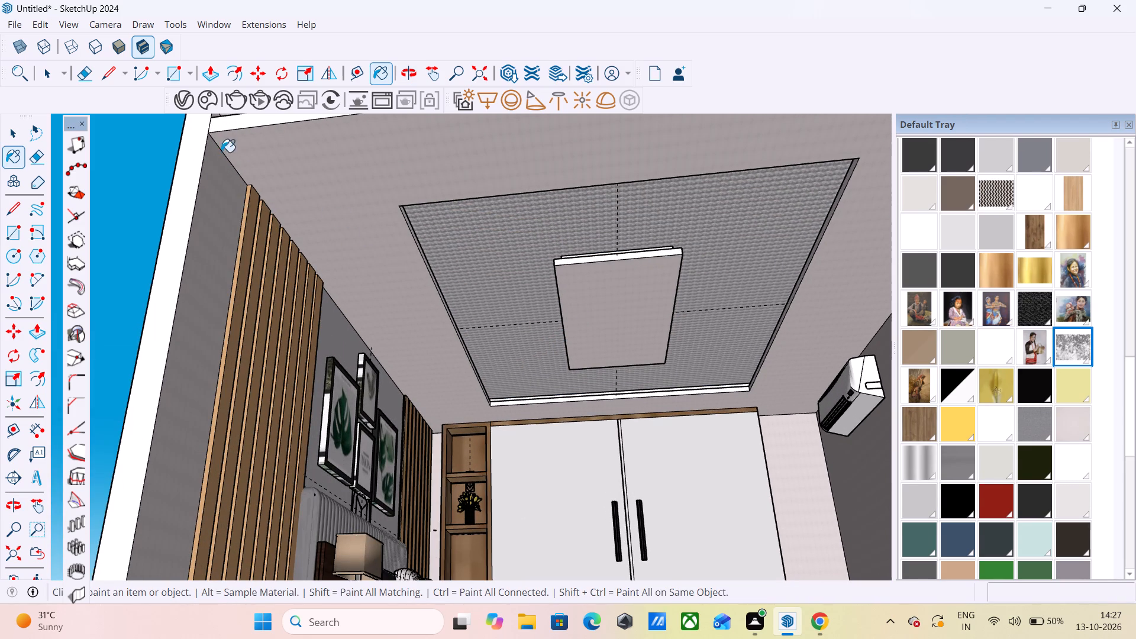
click(230, 109)
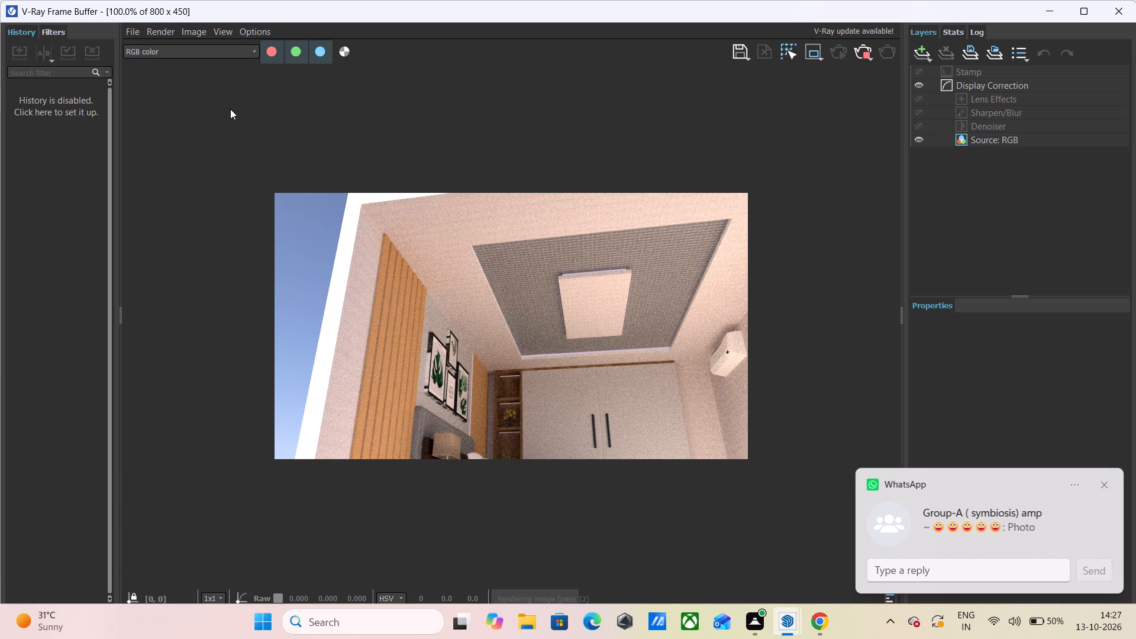
click(1127, 3)
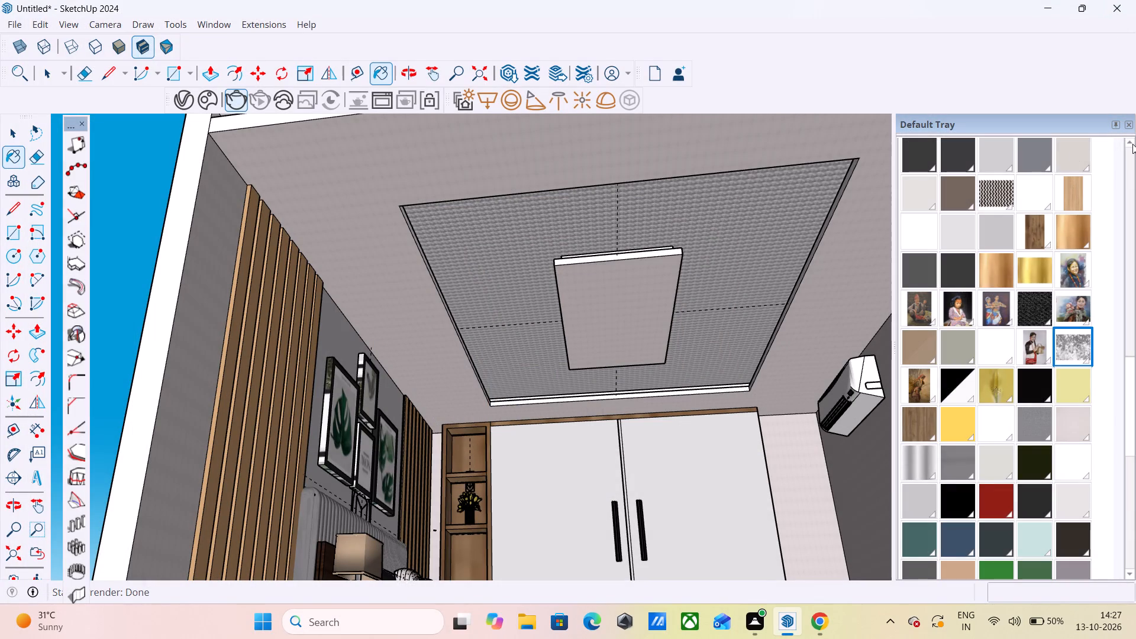
Paint the recessed ceiling area around the centre panel with the plain white in-model material.
click(1072, 460)
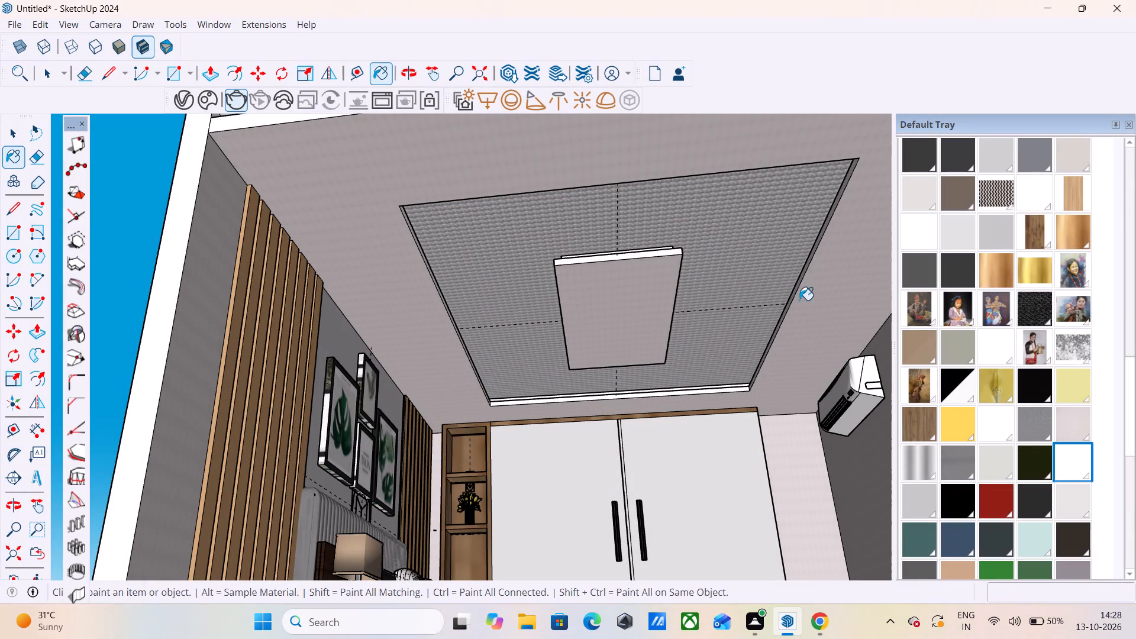
click(722, 250)
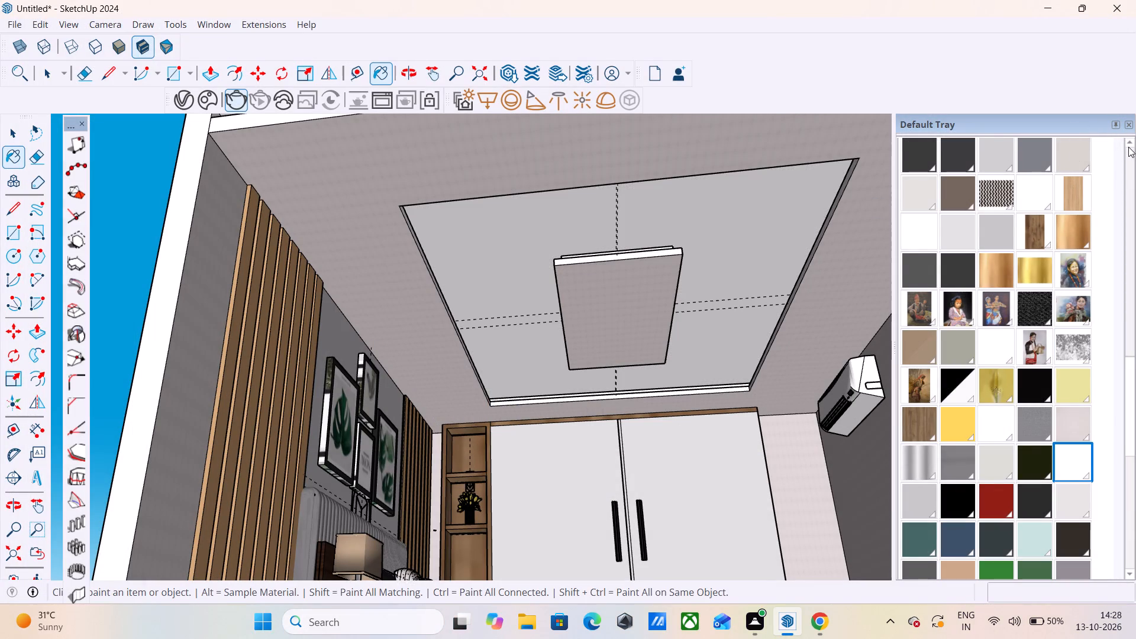
Reapply the pale pink textured in-model material to the ceiling border surrounding the recess.
click(1128, 147)
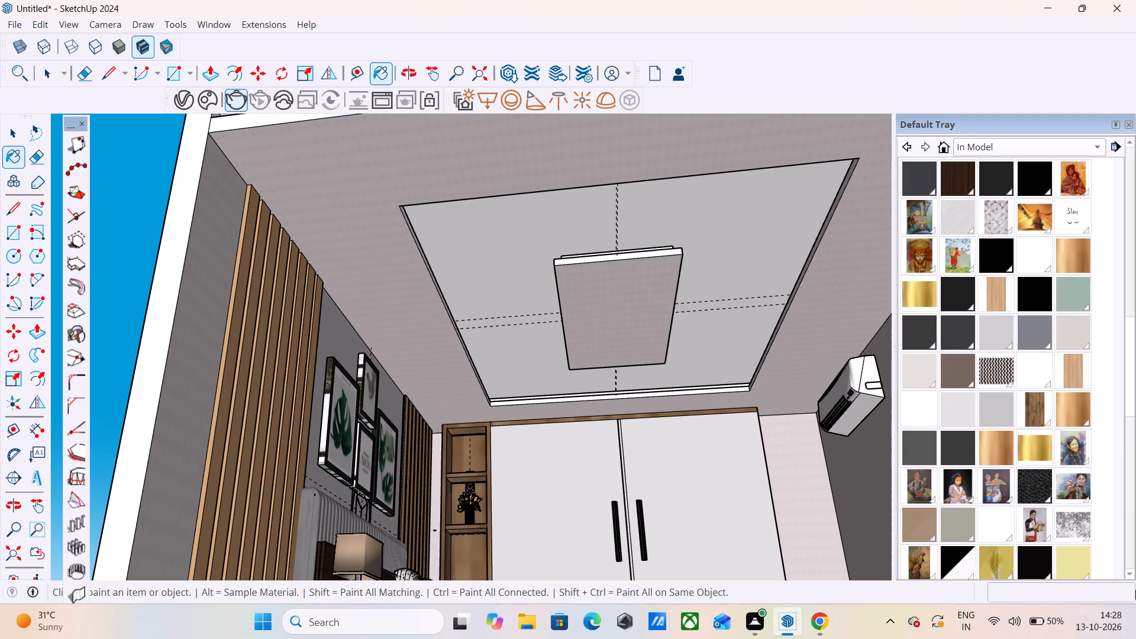
click(1128, 571)
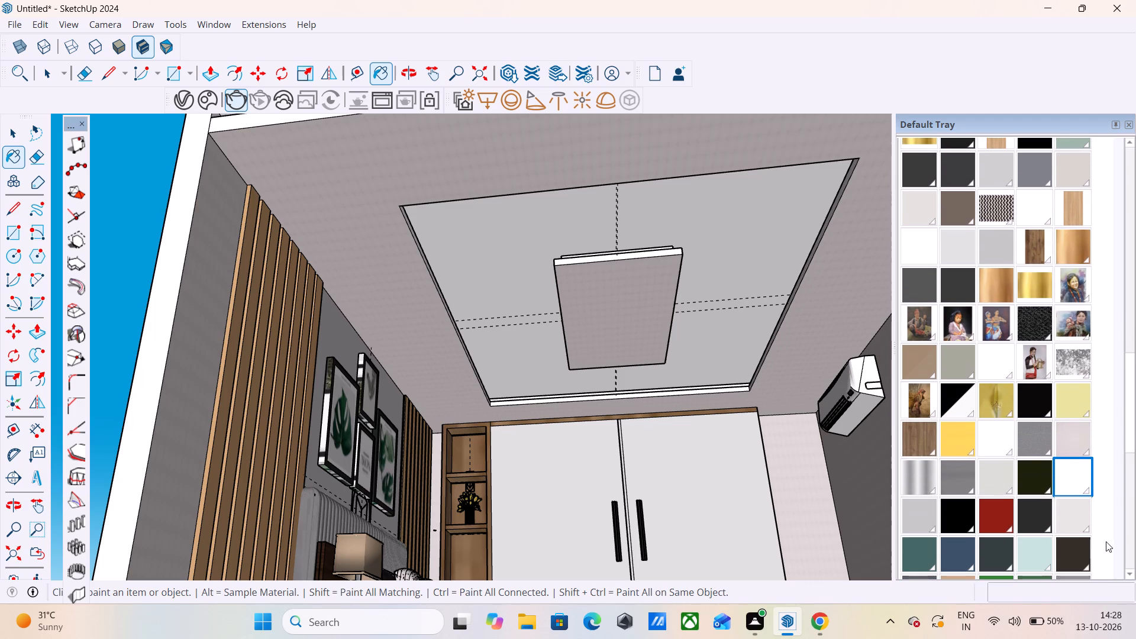
click(1067, 431)
click(834, 311)
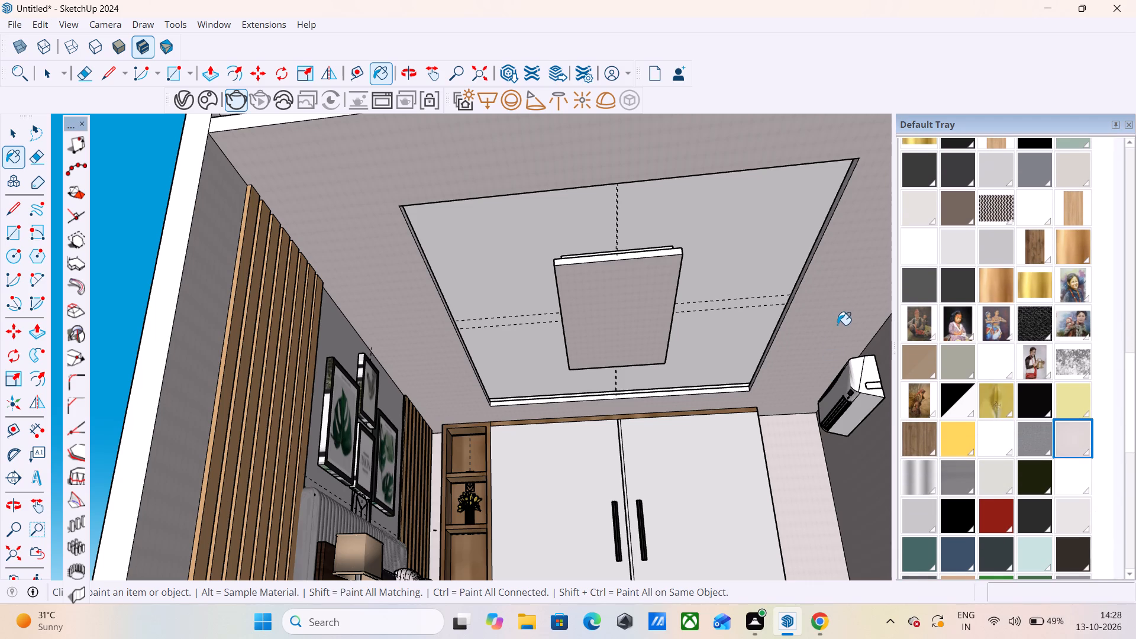
click(834, 303)
click(347, 258)
scroll(362, 207, up, 1)
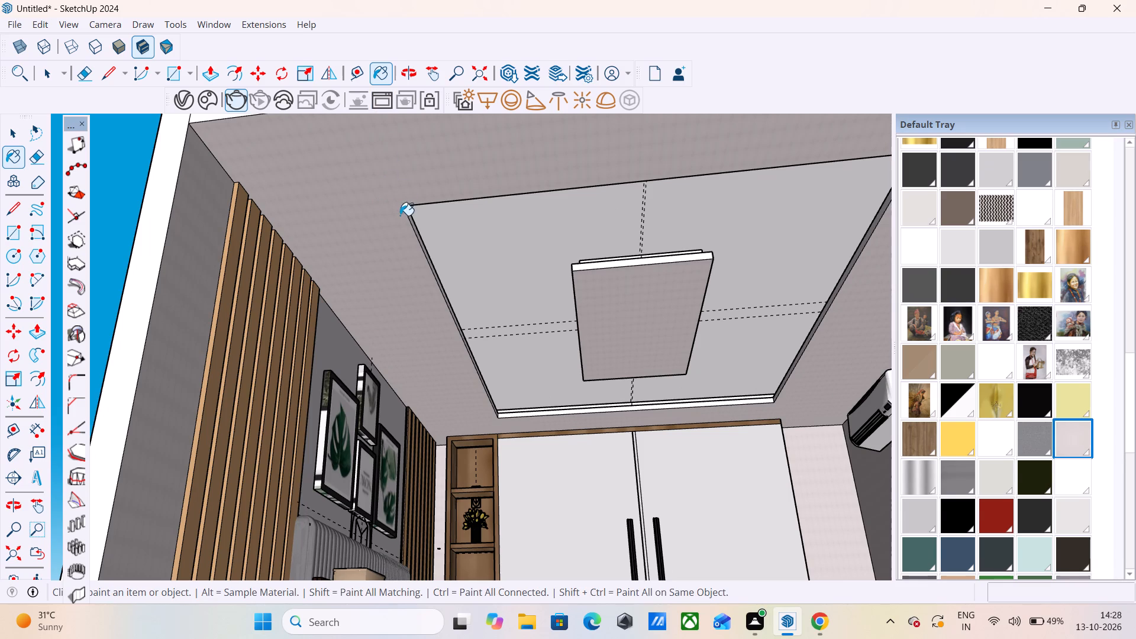
middle_drag(400, 218, 401, 206)
middle_drag(401, 196, 405, 154)
click(385, 188)
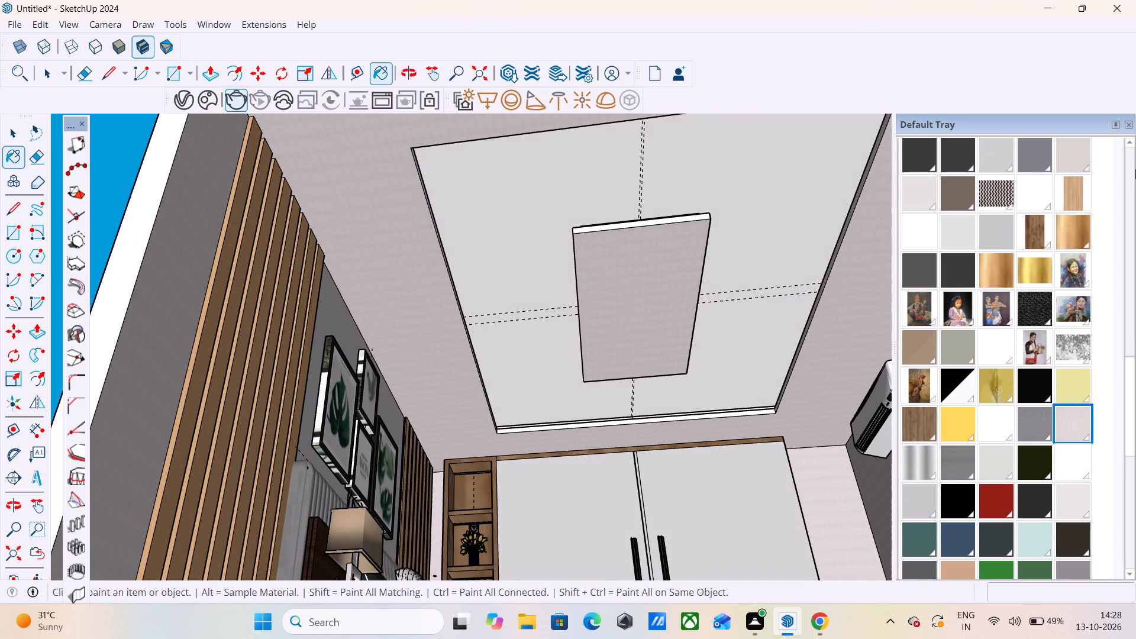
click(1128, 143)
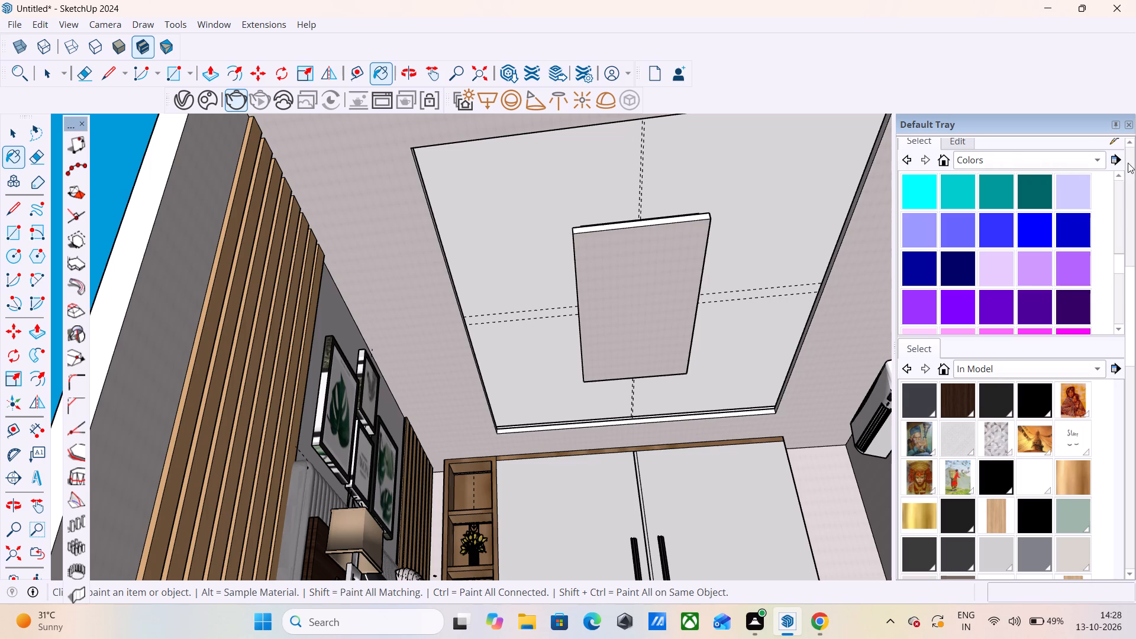
Lighten the pale pink textured Material64 on the ceiling border by setting its HLS lightness to 94.
click(1132, 137)
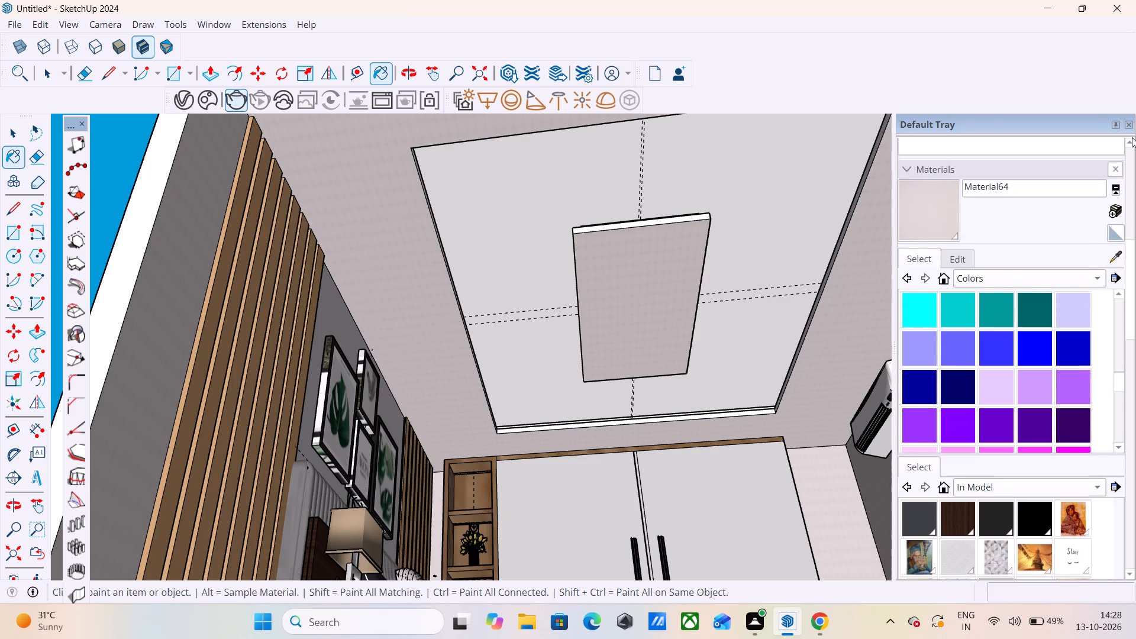
click(963, 262)
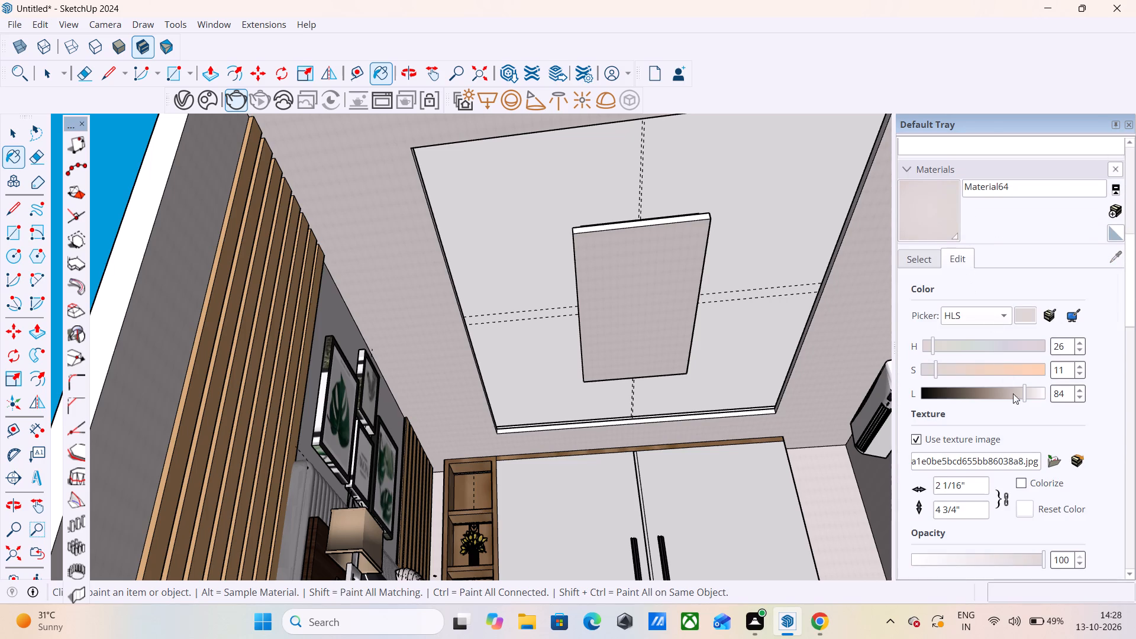
click(1029, 395)
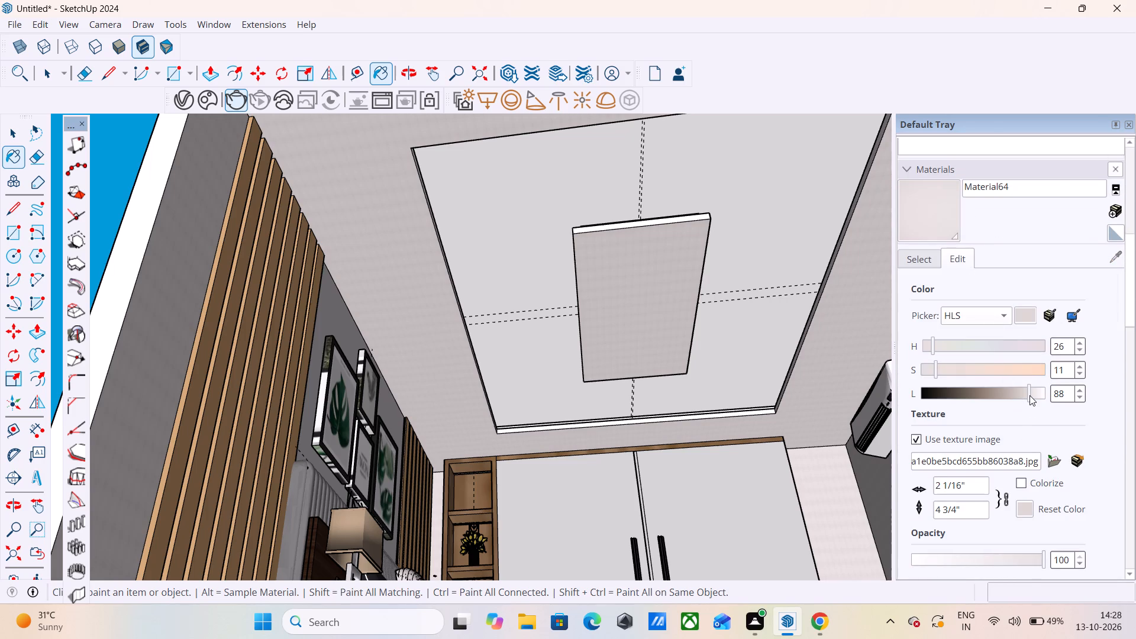
click(1037, 396)
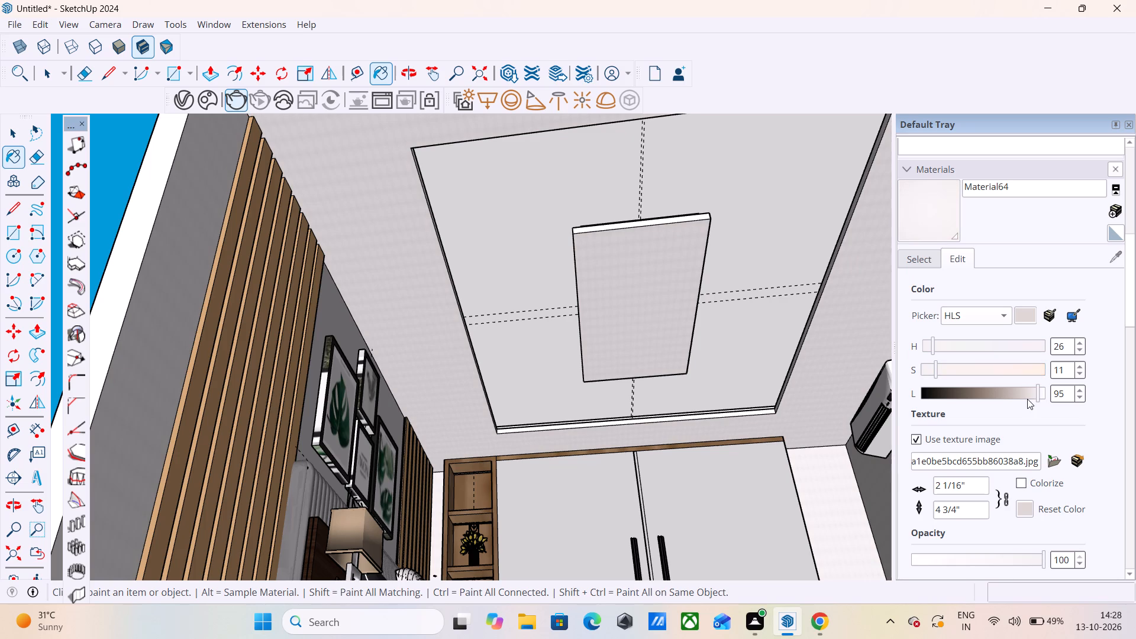
click(1031, 393)
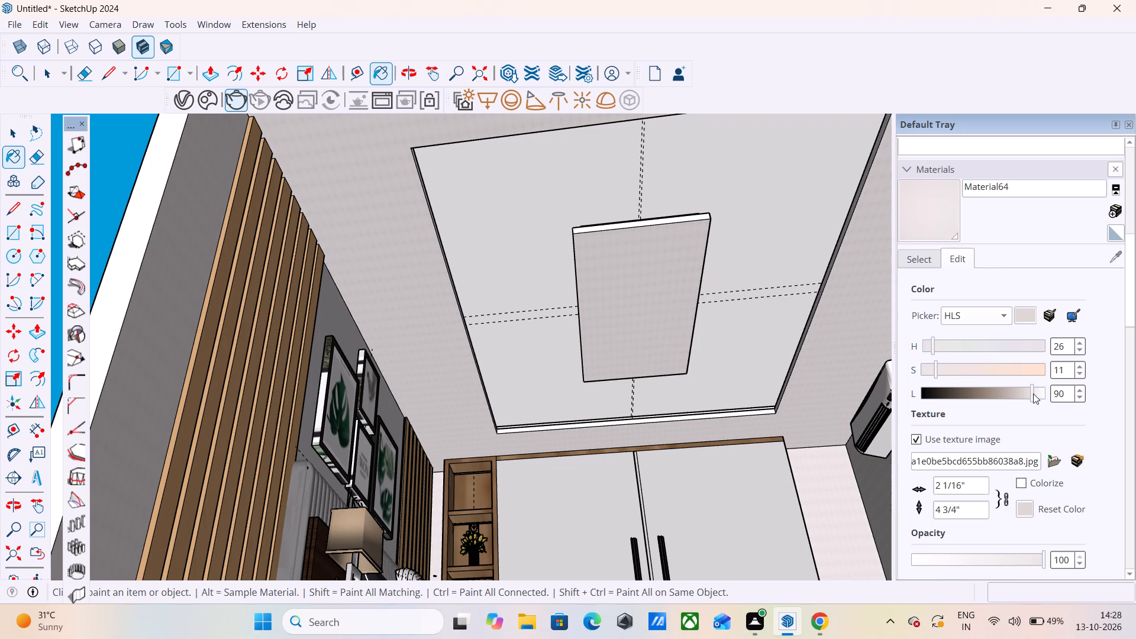
click(1036, 396)
Examine the whole bedroom from outside through its open side, including the ceiling, wardrobe and bed area.
scroll(769, 434, down, 4)
scroll(677, 441, down, 5)
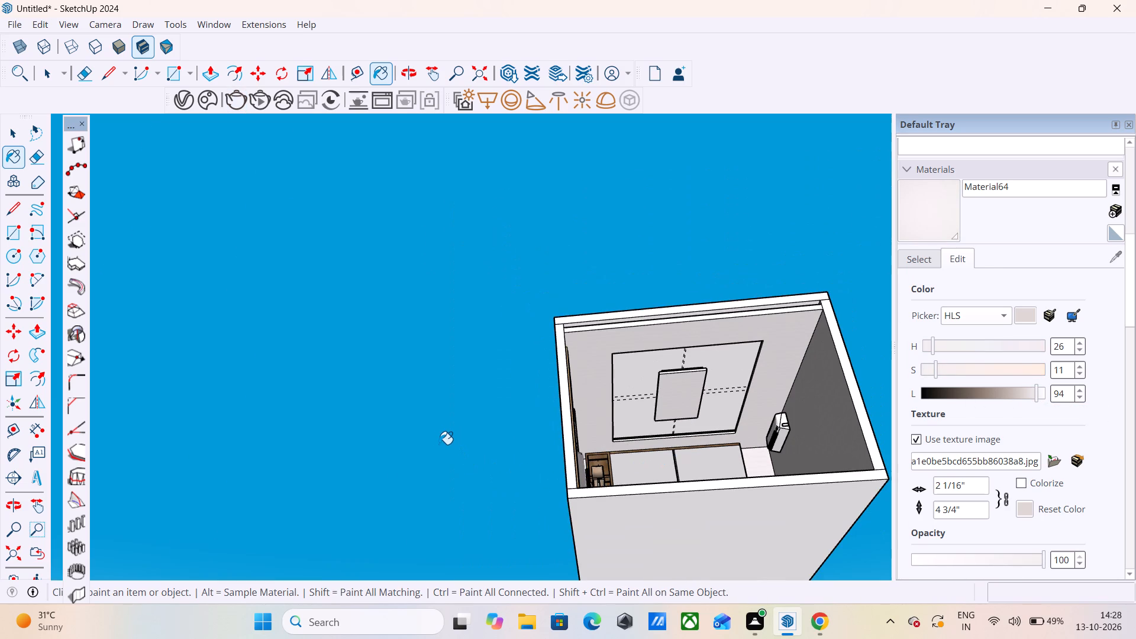
key(space)
middle_drag(428, 343, 428, 491)
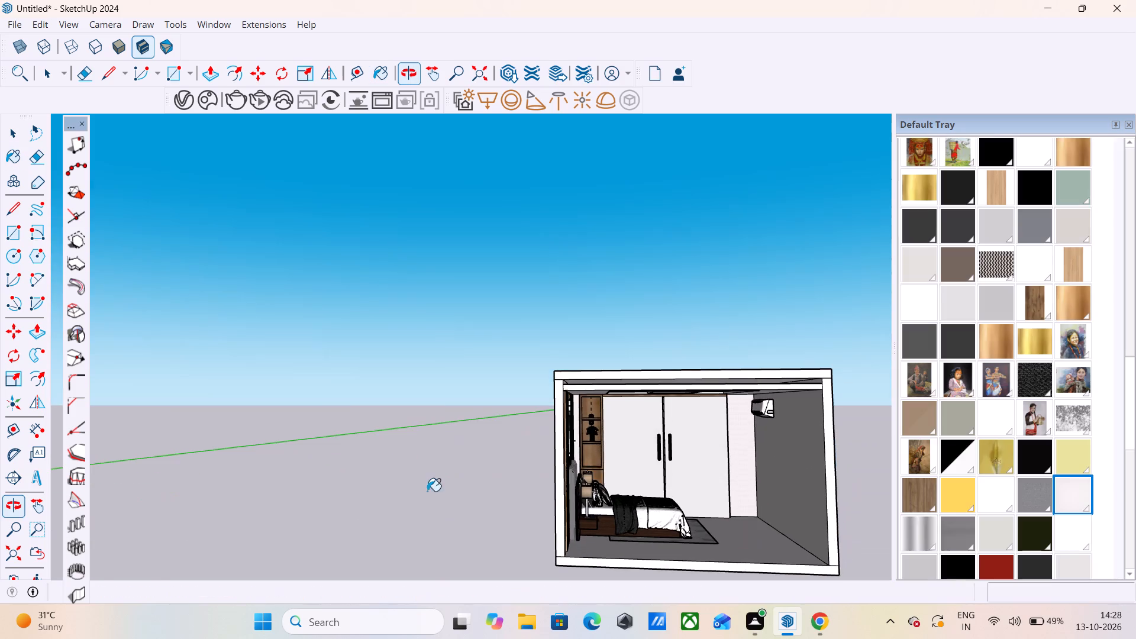
scroll(327, 383, up, 1)
scroll(317, 383, down, 4)
middle_drag(311, 393, 282, 402)
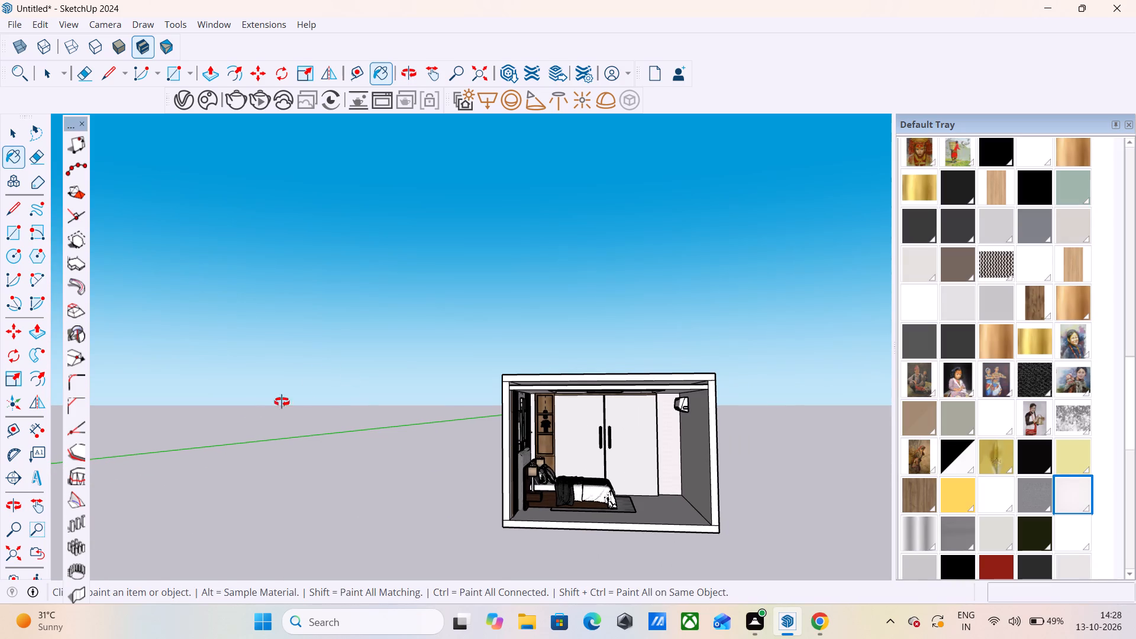
middle_drag(282, 402, 300, 453)
scroll(362, 293, down, 3)
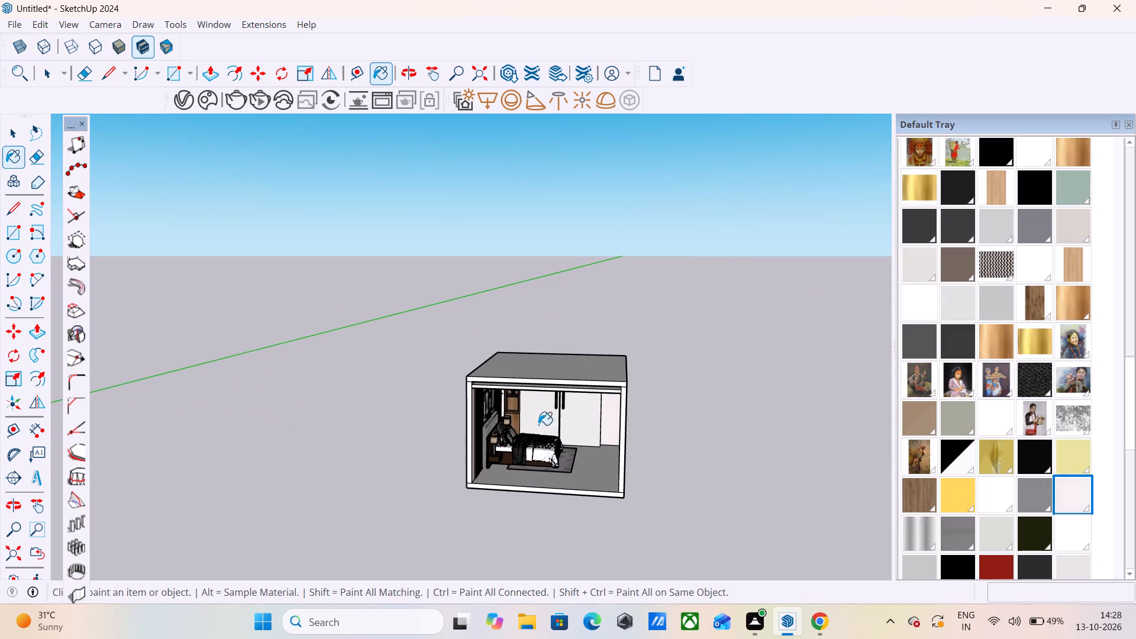
scroll(597, 492, up, 6)
Open the V-Ray Asset Editor's material library and browse its materials in Cosmos.
click(183, 108)
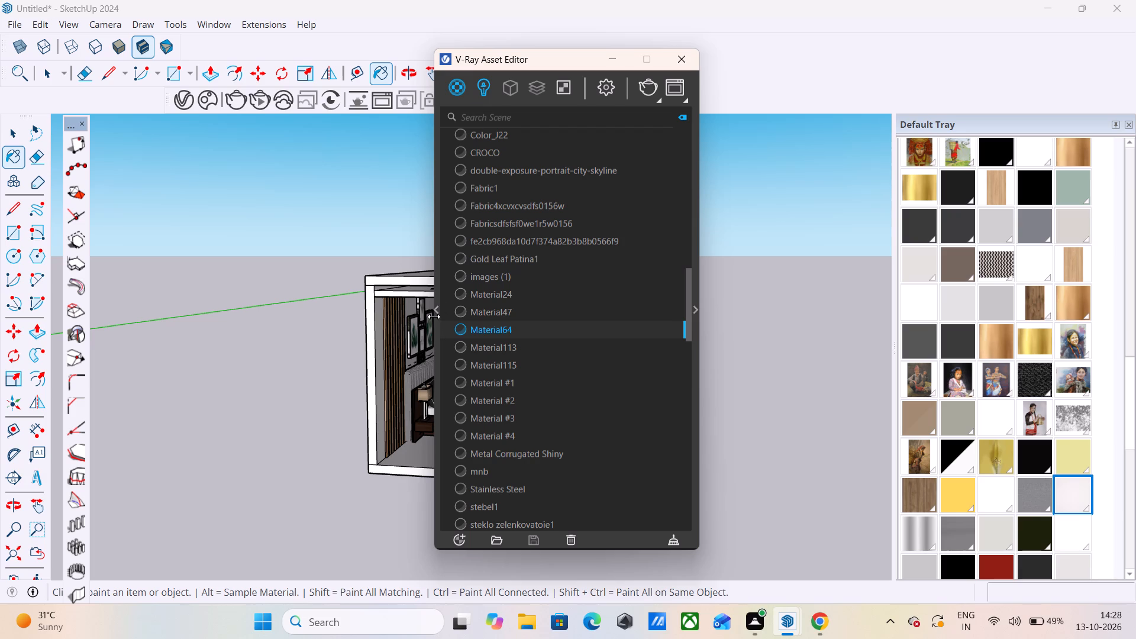
click(435, 312)
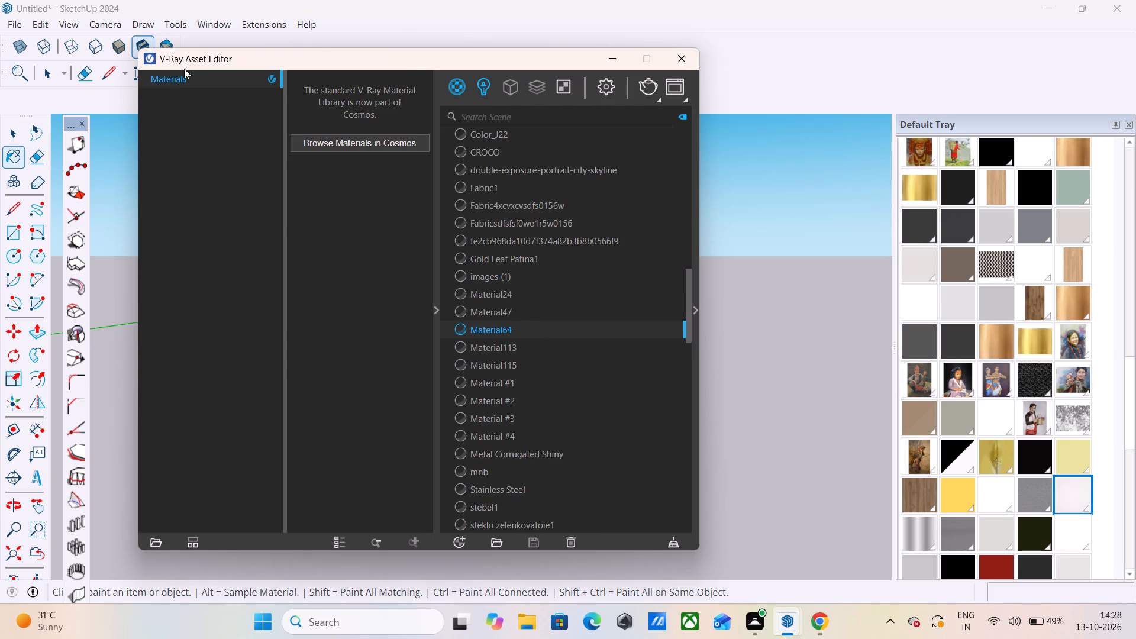
click(346, 140)
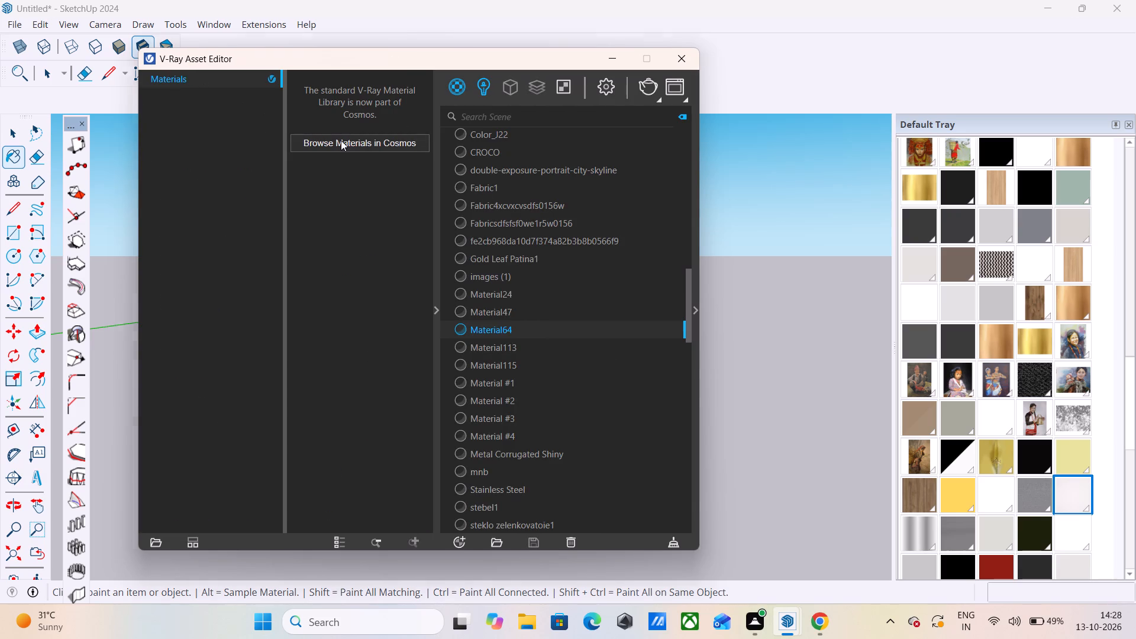
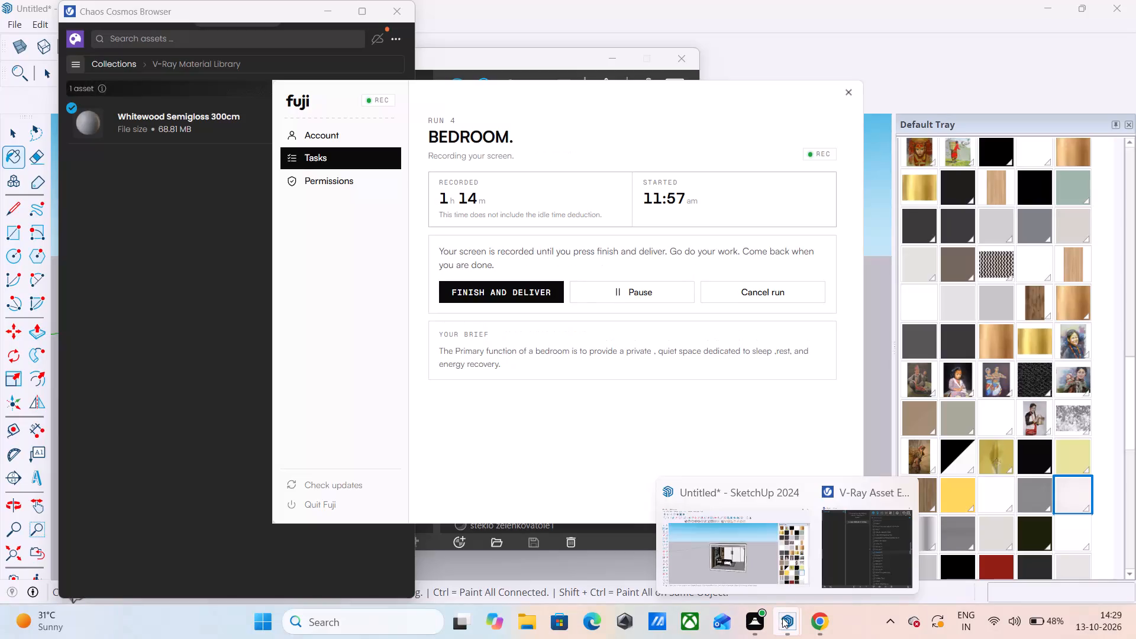
Return to the Chaos Cosmos Browser and search the V-Ray Material Library for roof light.
click(789, 618)
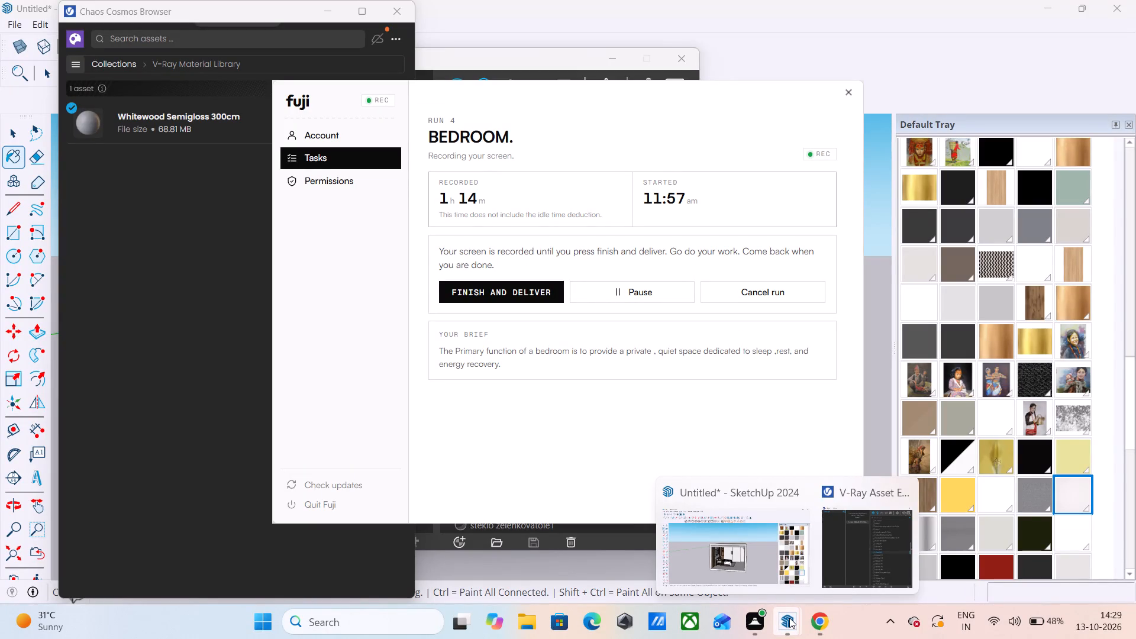
click(789, 618)
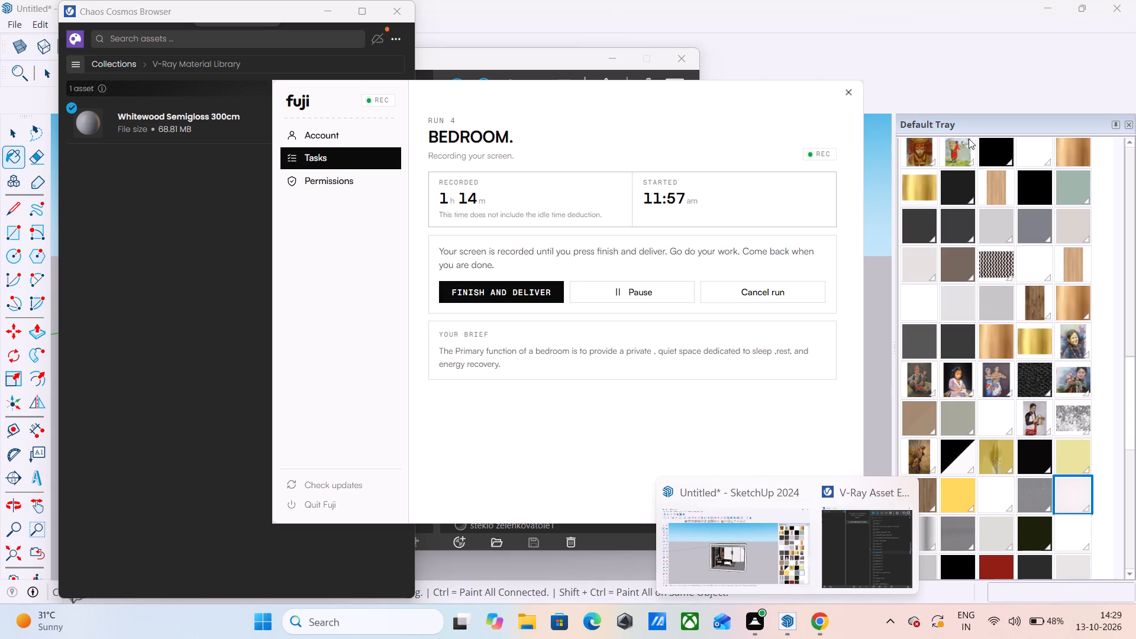
click(919, 82)
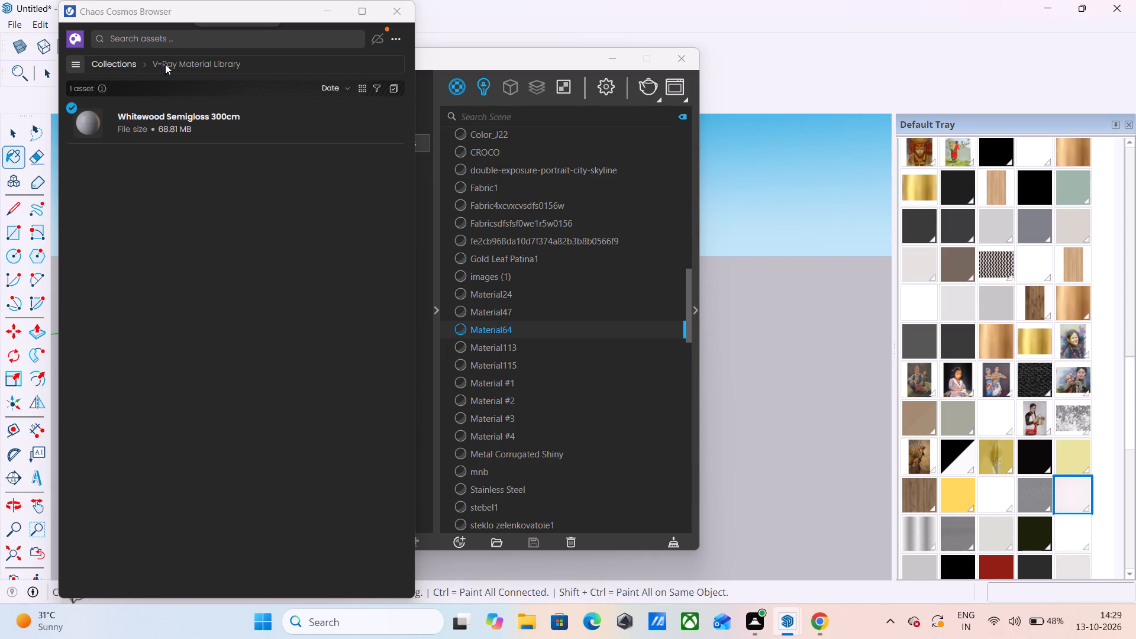
click(166, 37)
click(160, 105)
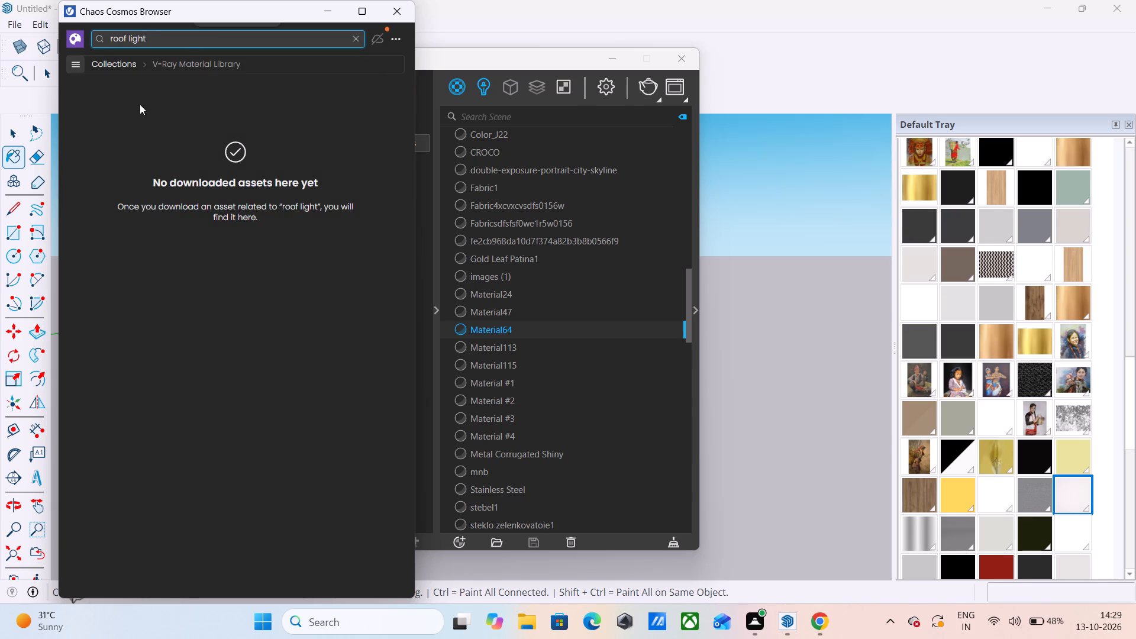
click(188, 43)
click(192, 30)
click(358, 35)
click(395, 35)
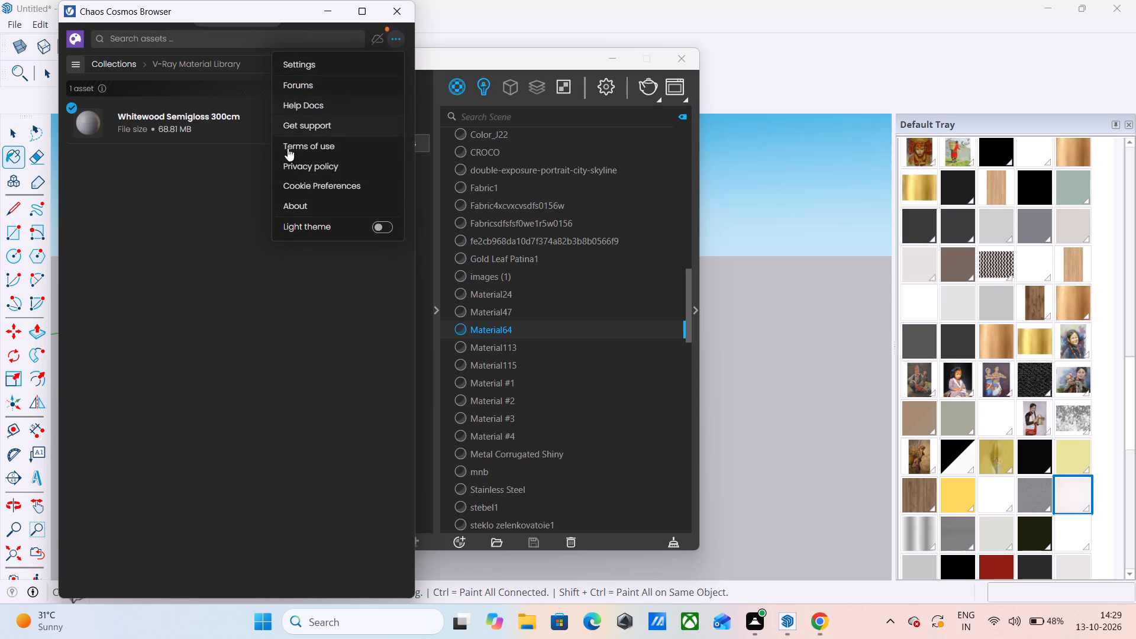
click(224, 285)
Examine the Whitewood Semigloss 300cm asset's details and the collections and categories available in Cosmos.
click(122, 122)
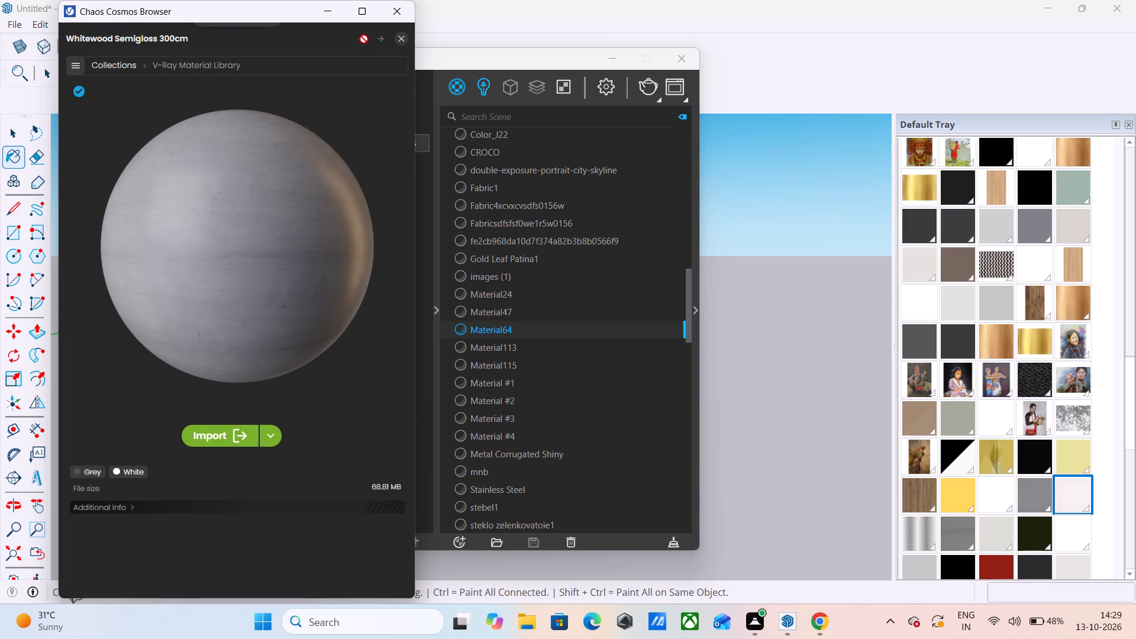
click(363, 35)
click(401, 40)
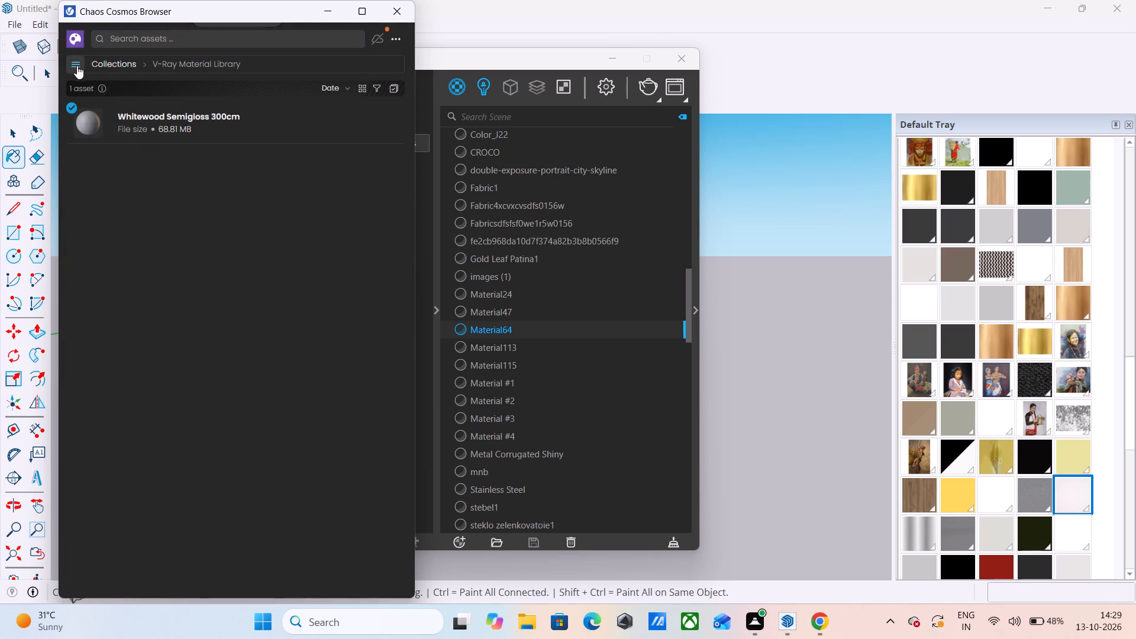
click(140, 66)
click(127, 63)
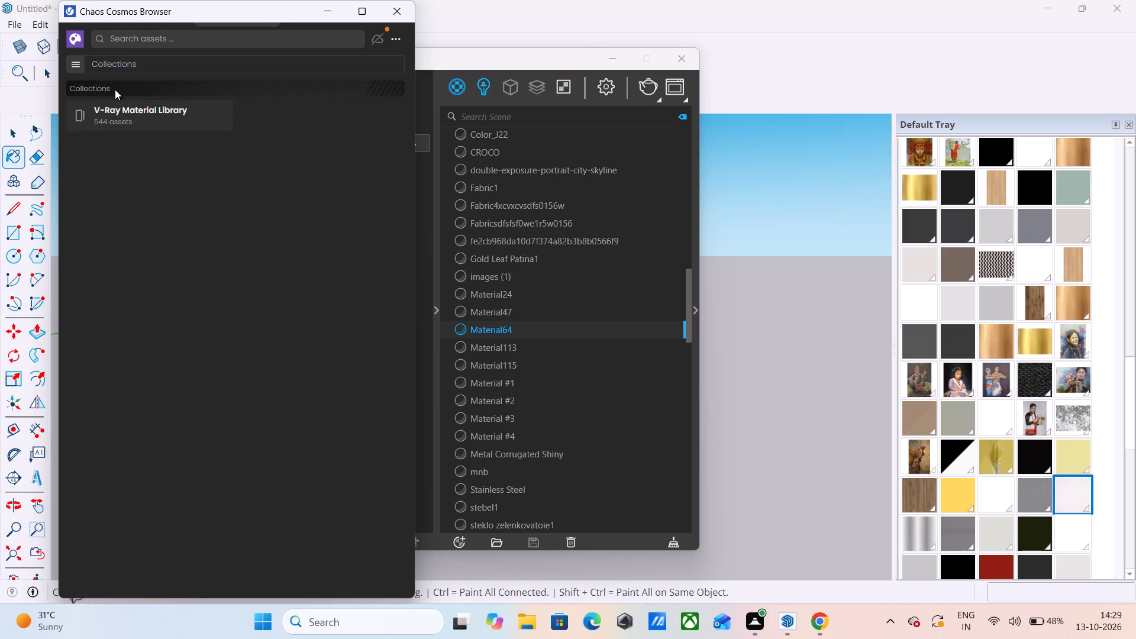
click(101, 85)
click(108, 118)
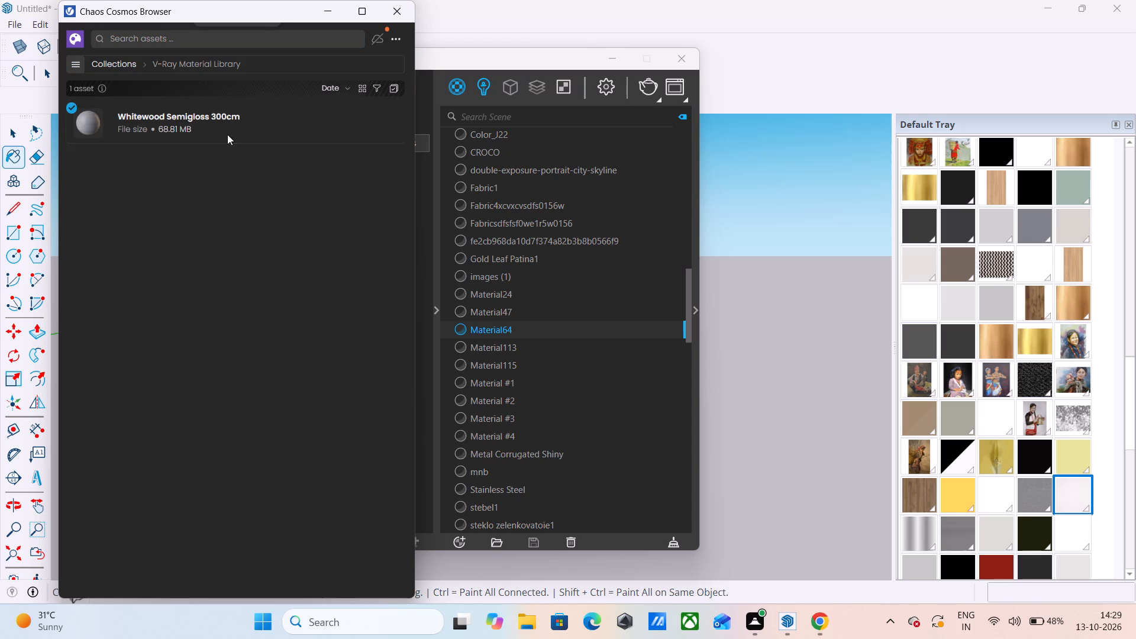
click(77, 66)
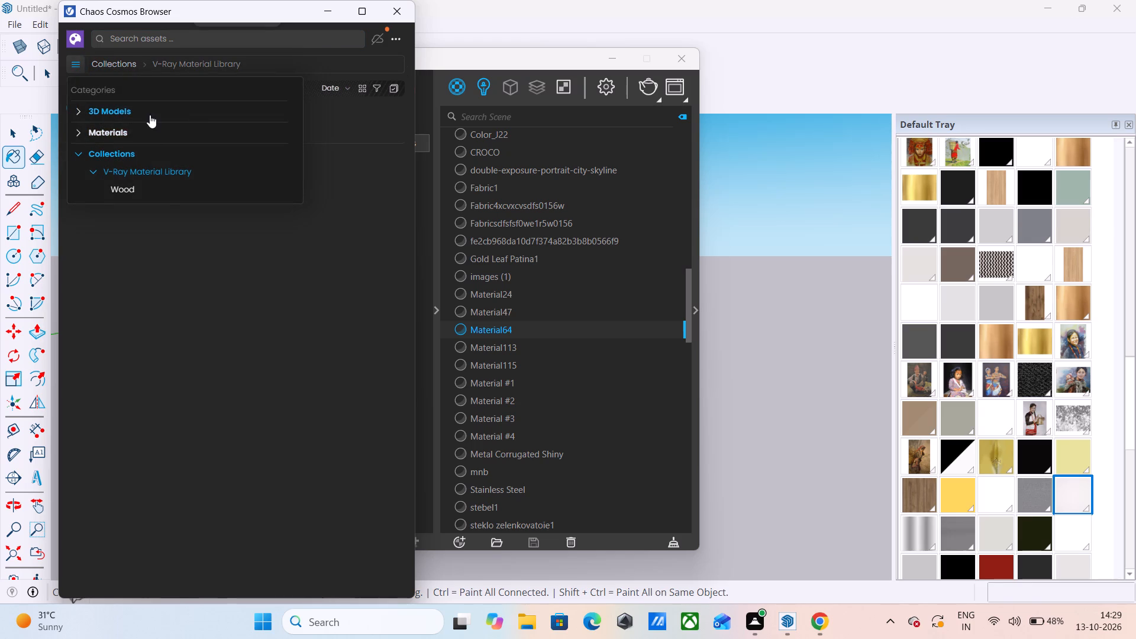
click(183, 242)
click(391, 34)
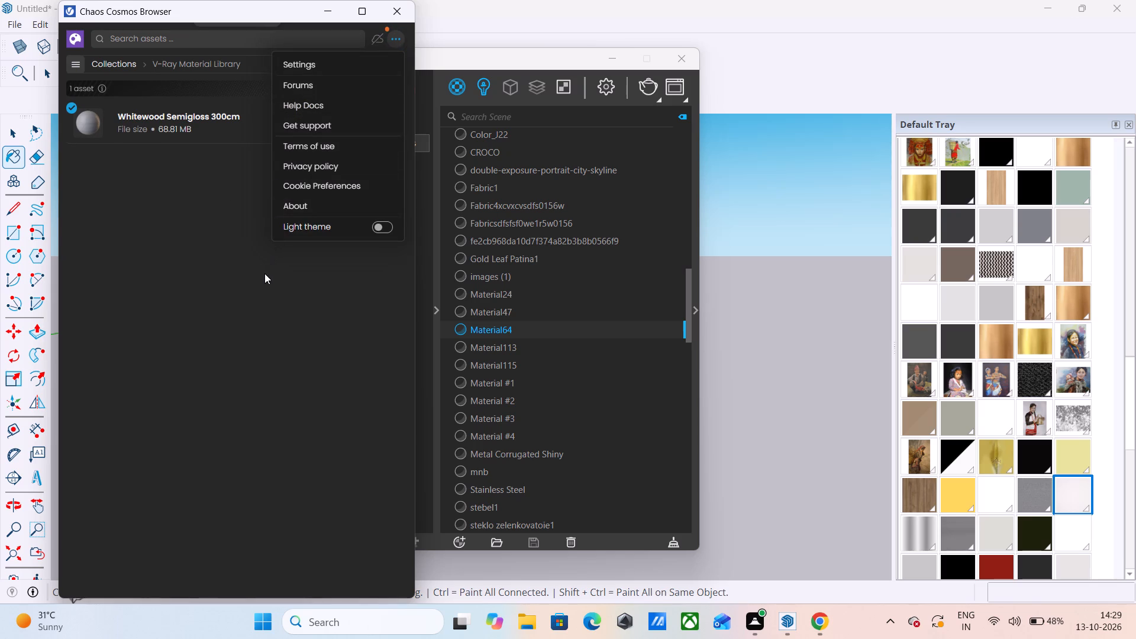
drag(263, 273, 264, 265)
Search the V-Ray Material Library for mesh lights and panel light.
click(155, 31)
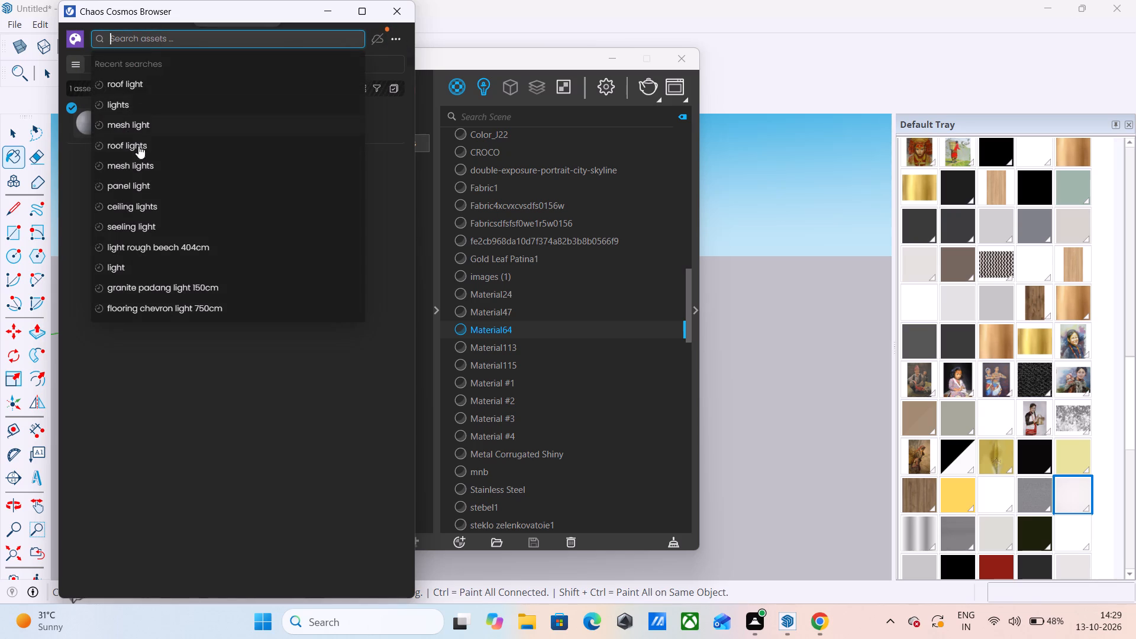
click(137, 164)
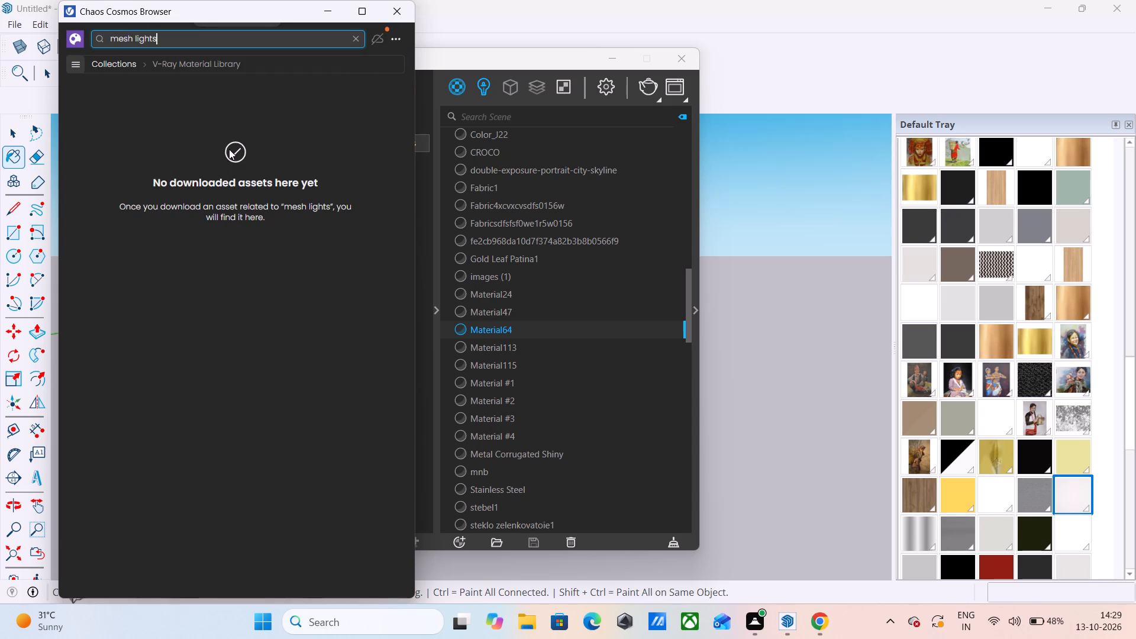
double_click(229, 149)
click(359, 38)
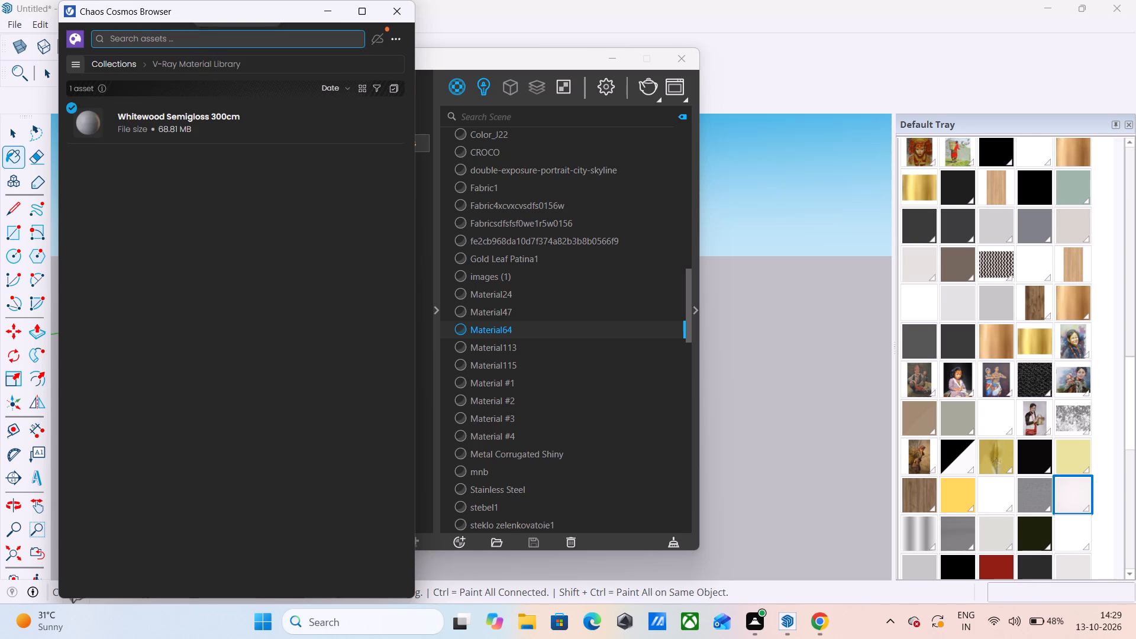
click(259, 43)
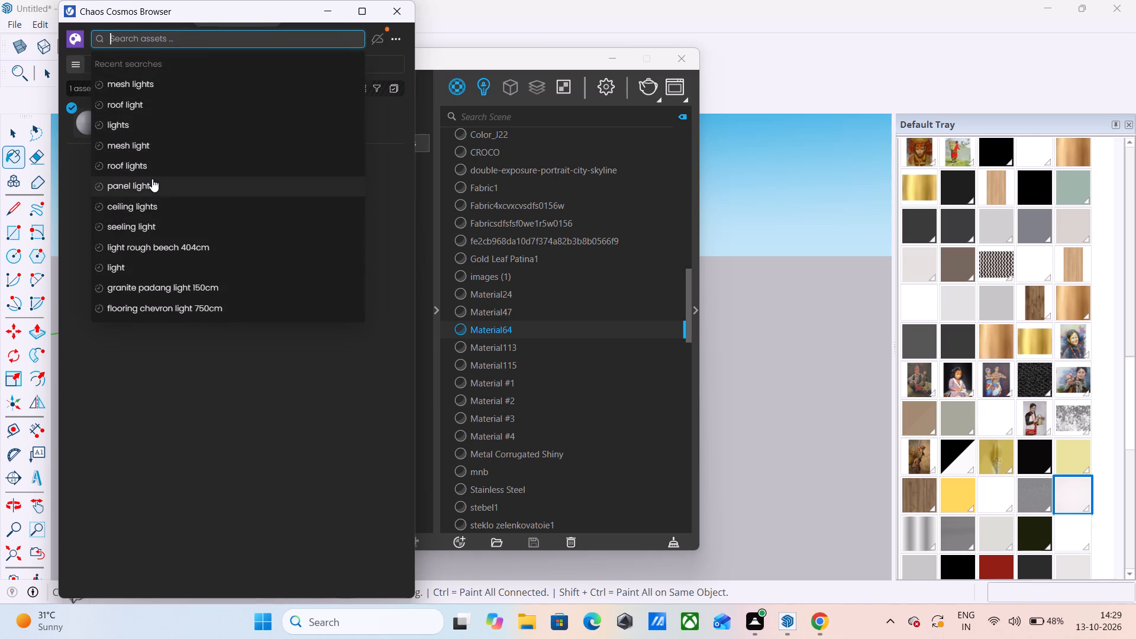
click(152, 179)
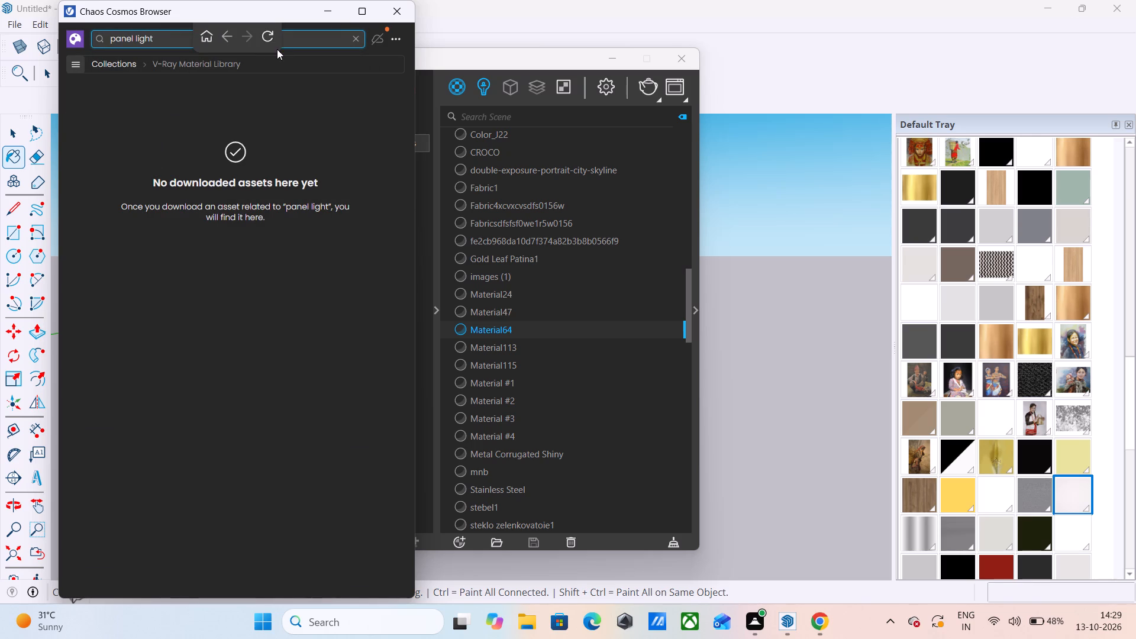
click(228, 178)
click(354, 37)
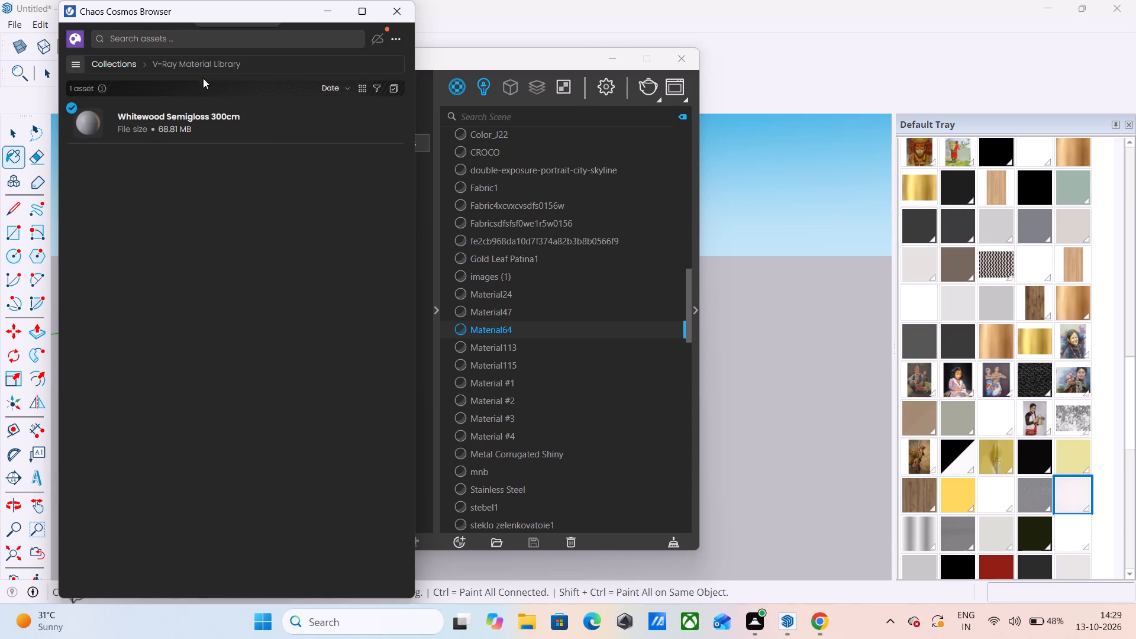
Show the V-Ray Material Library as large thumbnails and examine its filter, sorting and collection options.
click(366, 91)
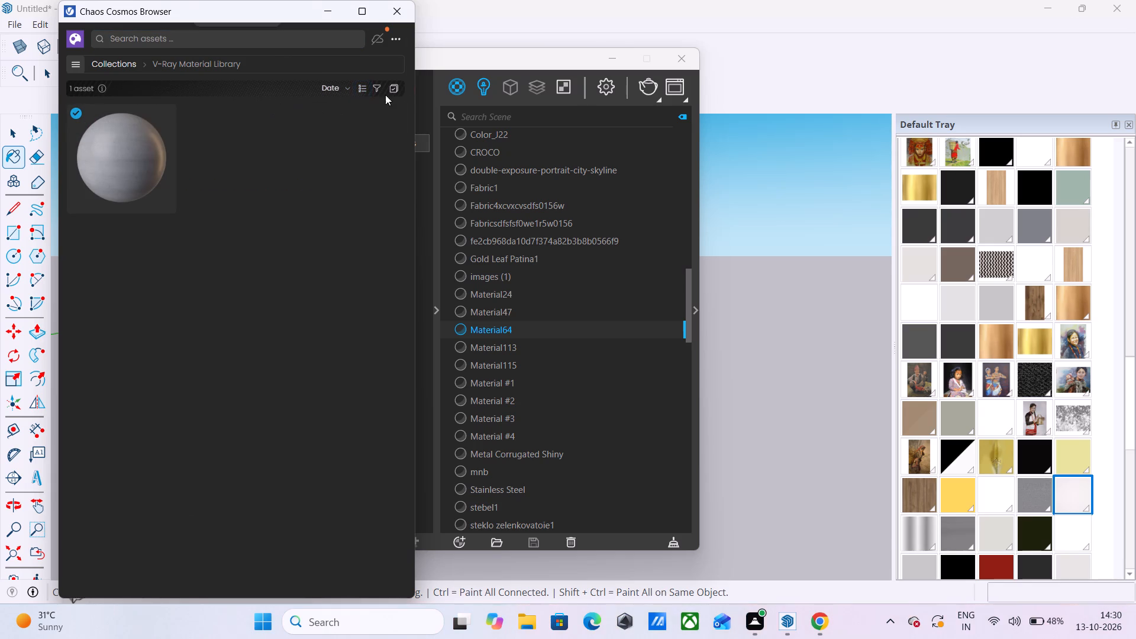
click(377, 87)
click(389, 88)
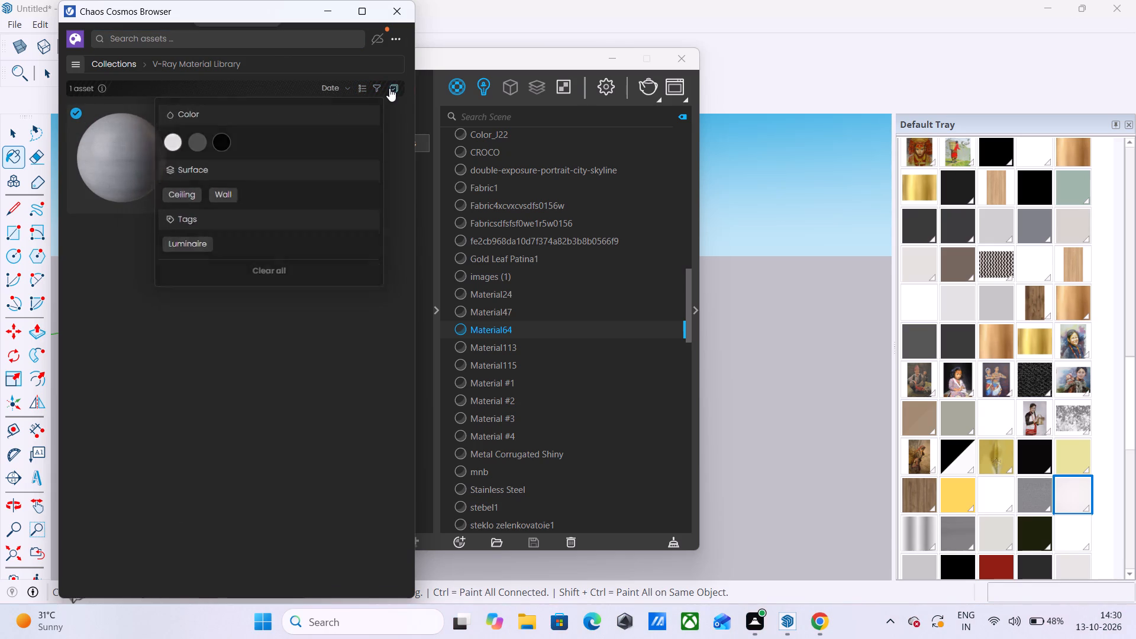
click(332, 91)
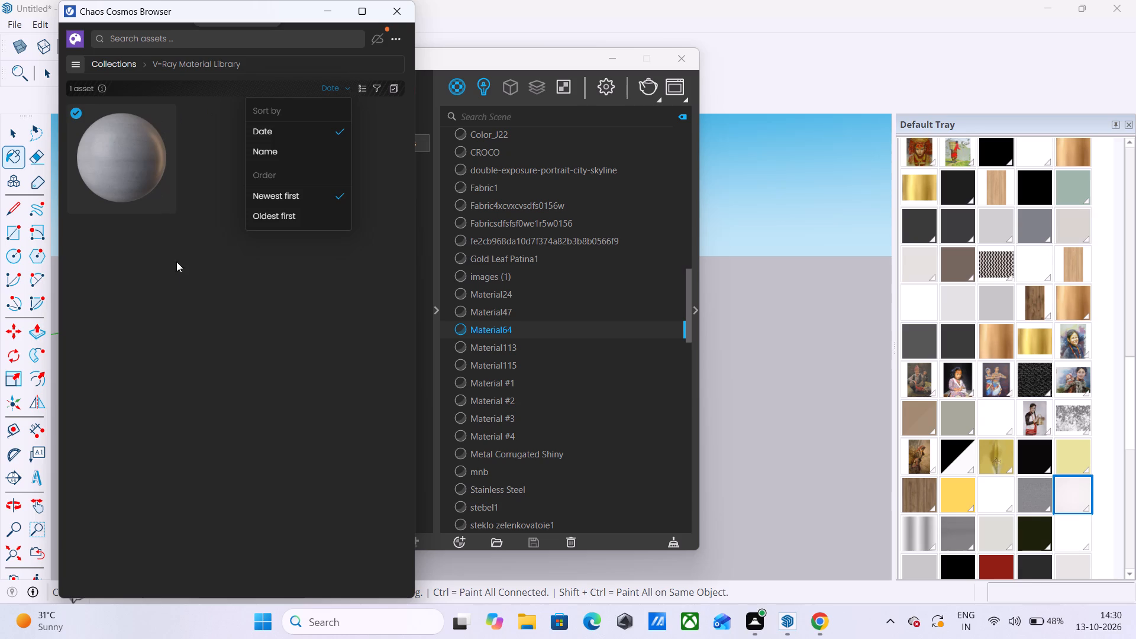
drag(181, 275, 180, 260)
click(88, 90)
click(128, 64)
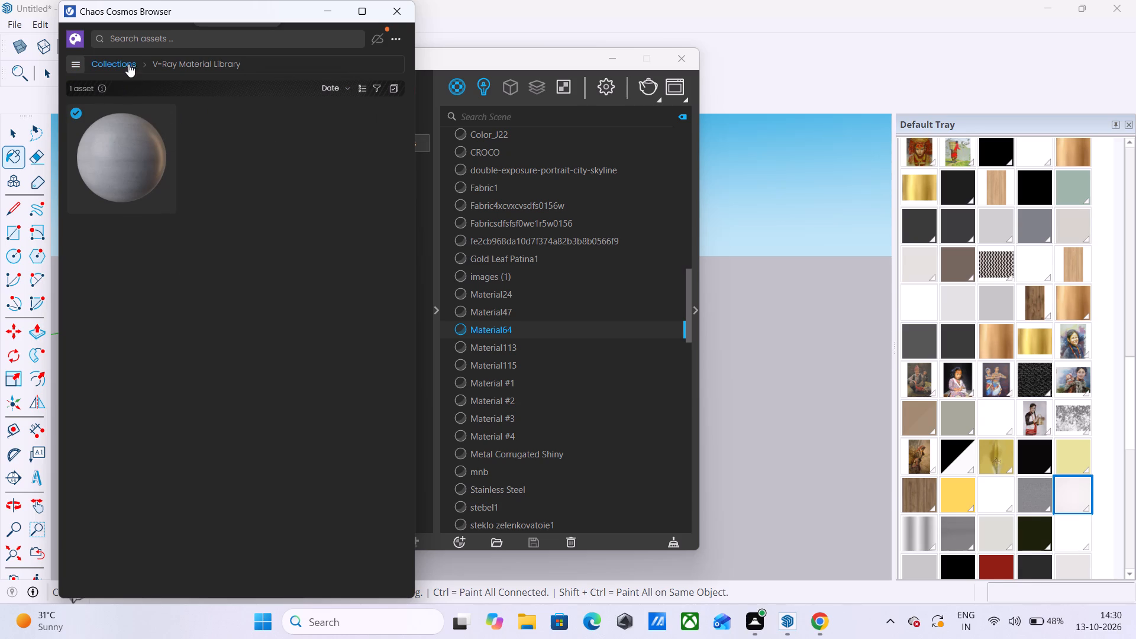
click(75, 63)
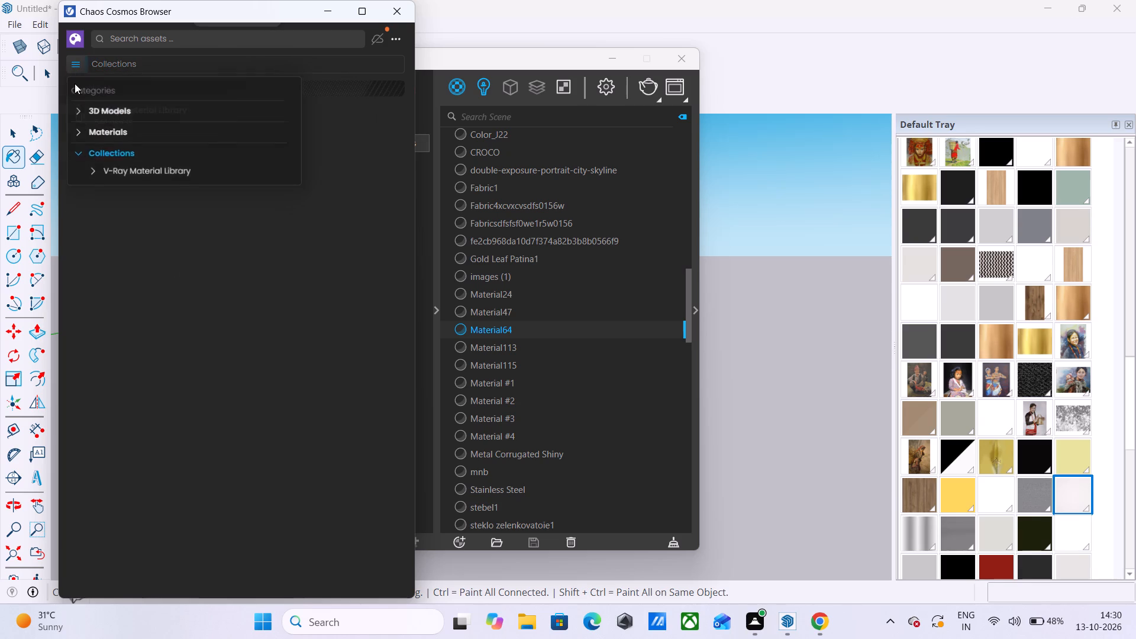
click(147, 247)
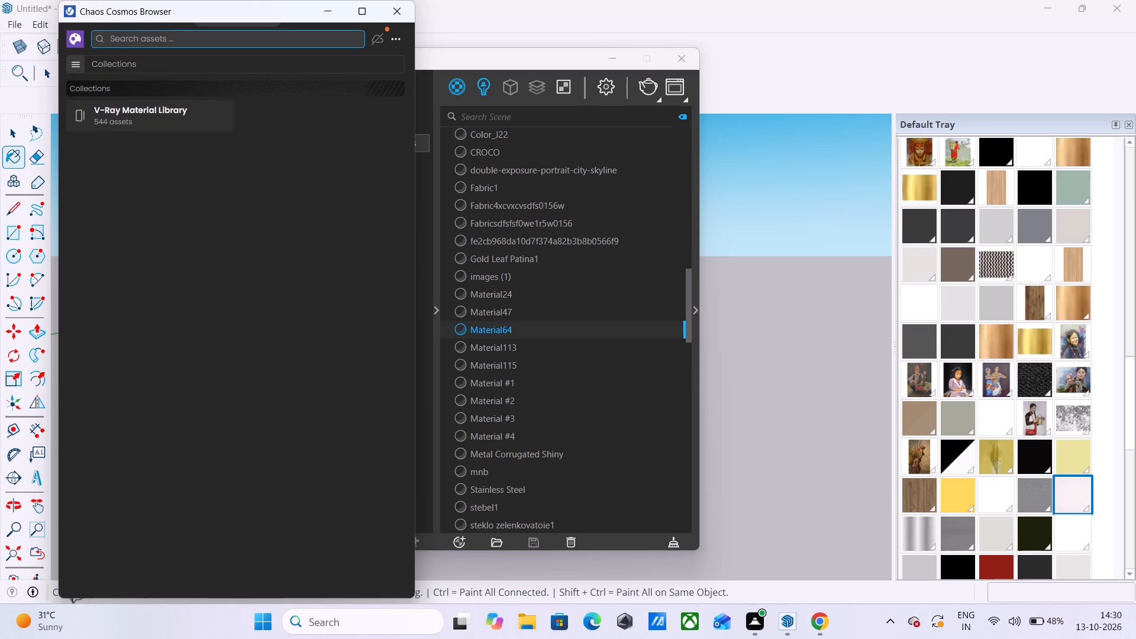
Search the Cosmos collections for roof lights.
click(296, 40)
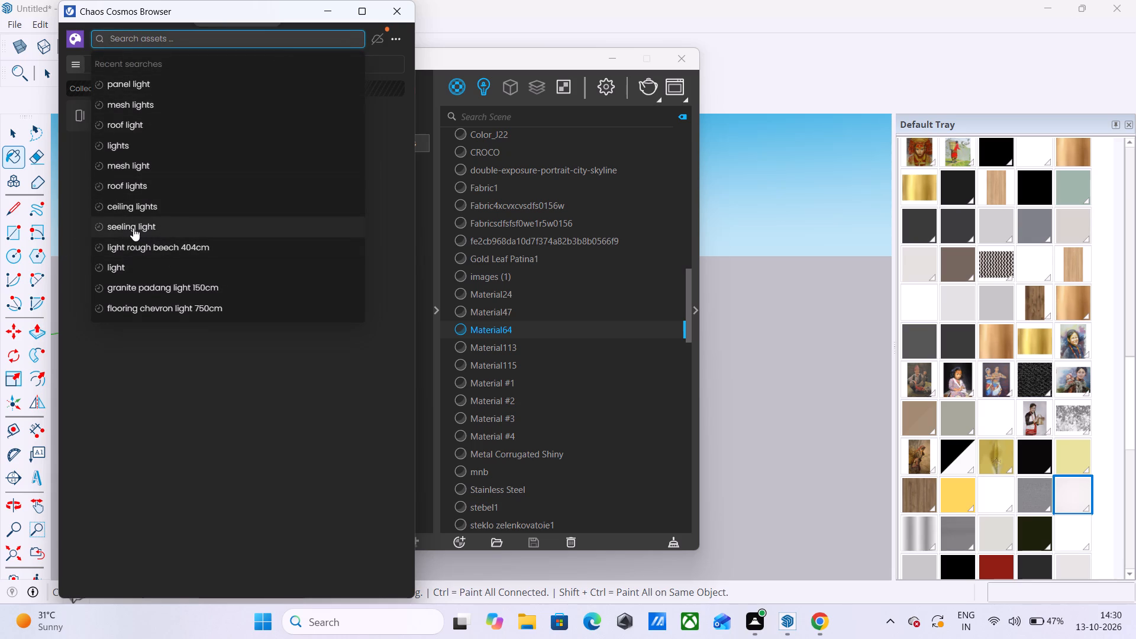
click(116, 179)
click(198, 177)
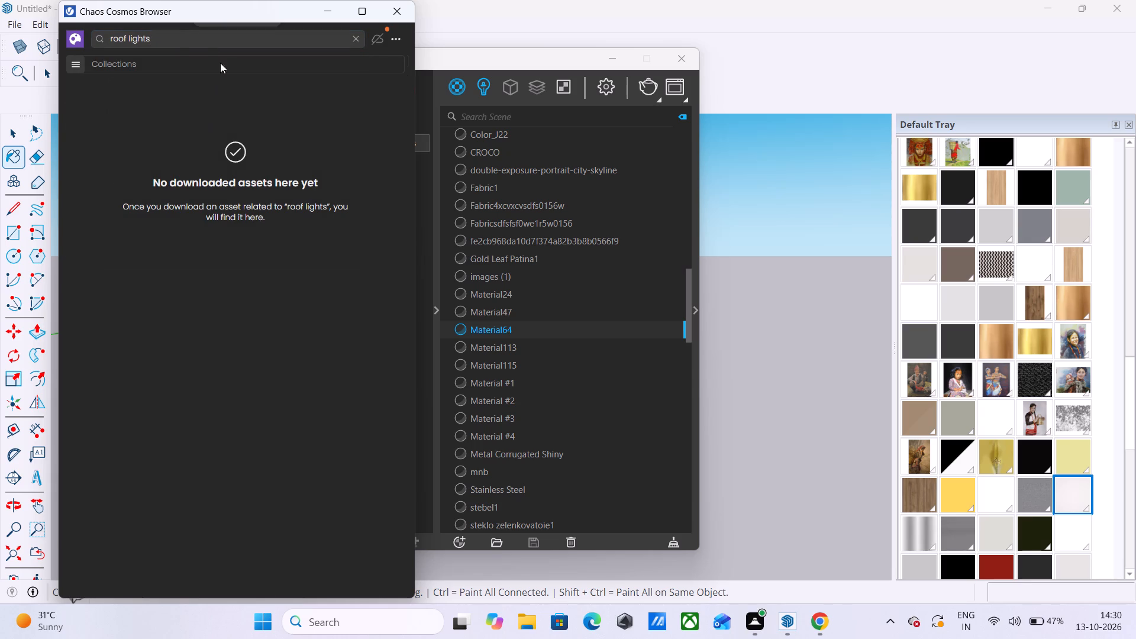
Search the downloaded assets in the Materials category for roof lights.
click(76, 61)
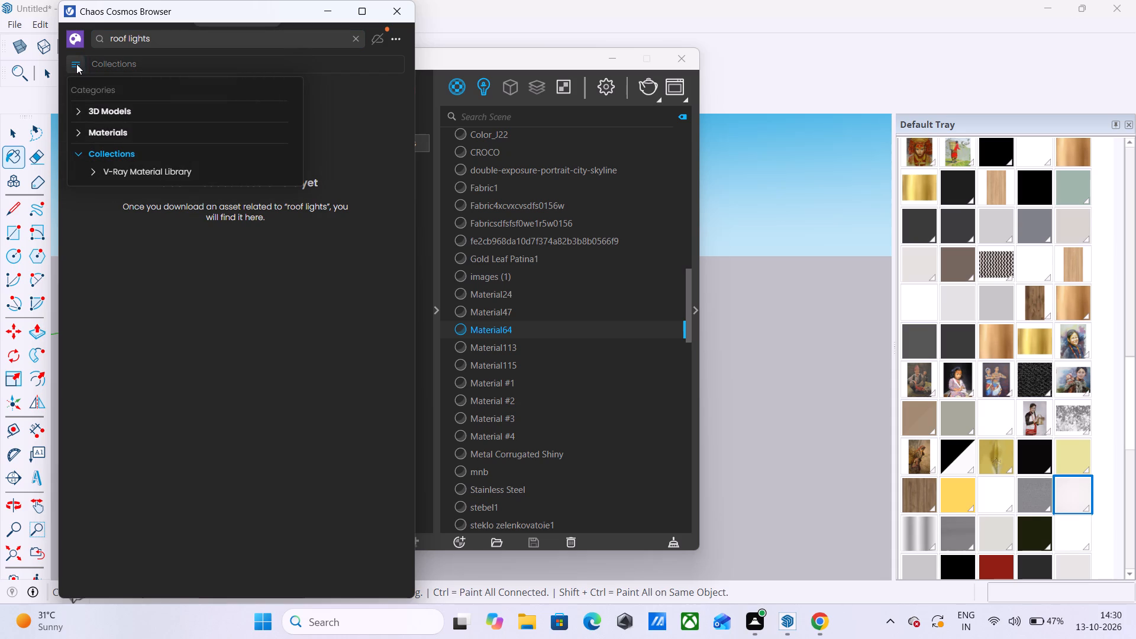
click(134, 137)
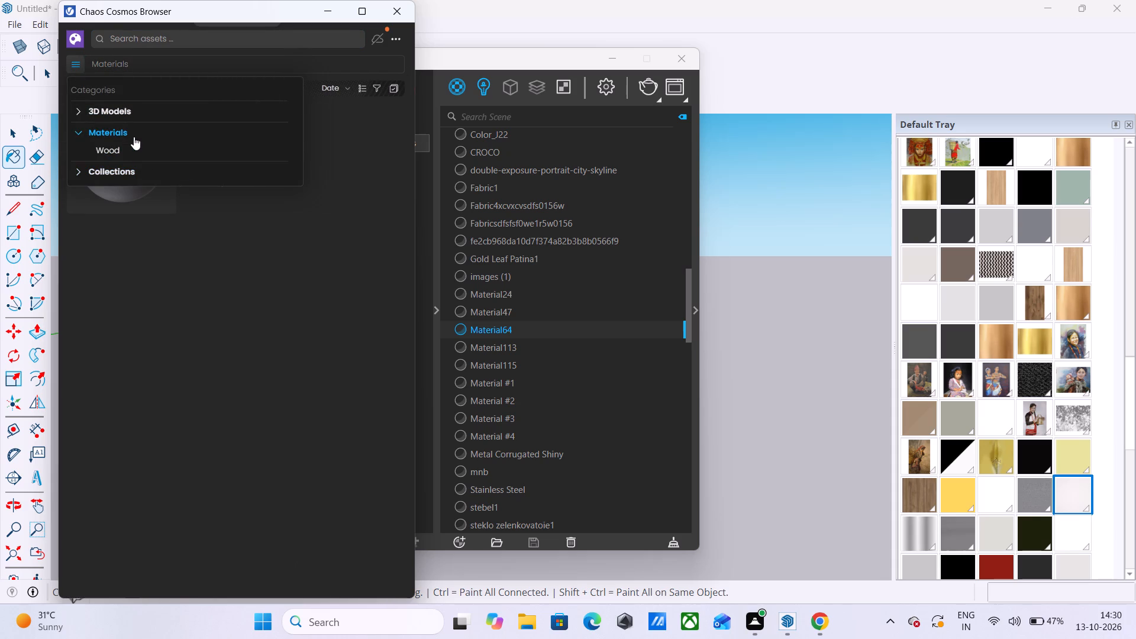
click(138, 288)
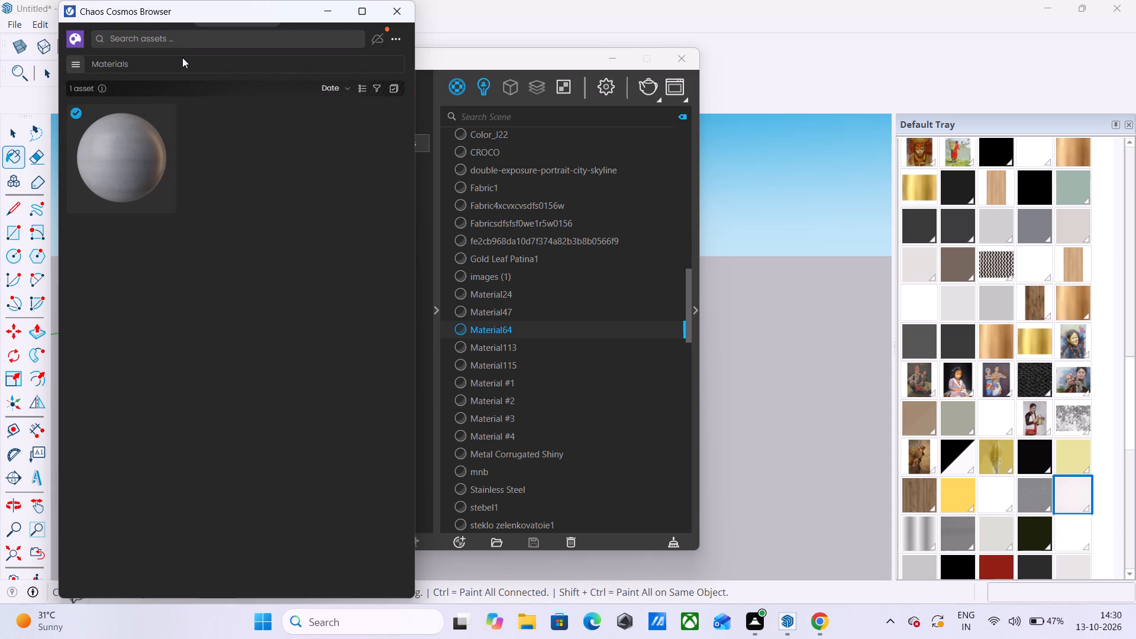
click(182, 57)
click(182, 42)
click(170, 79)
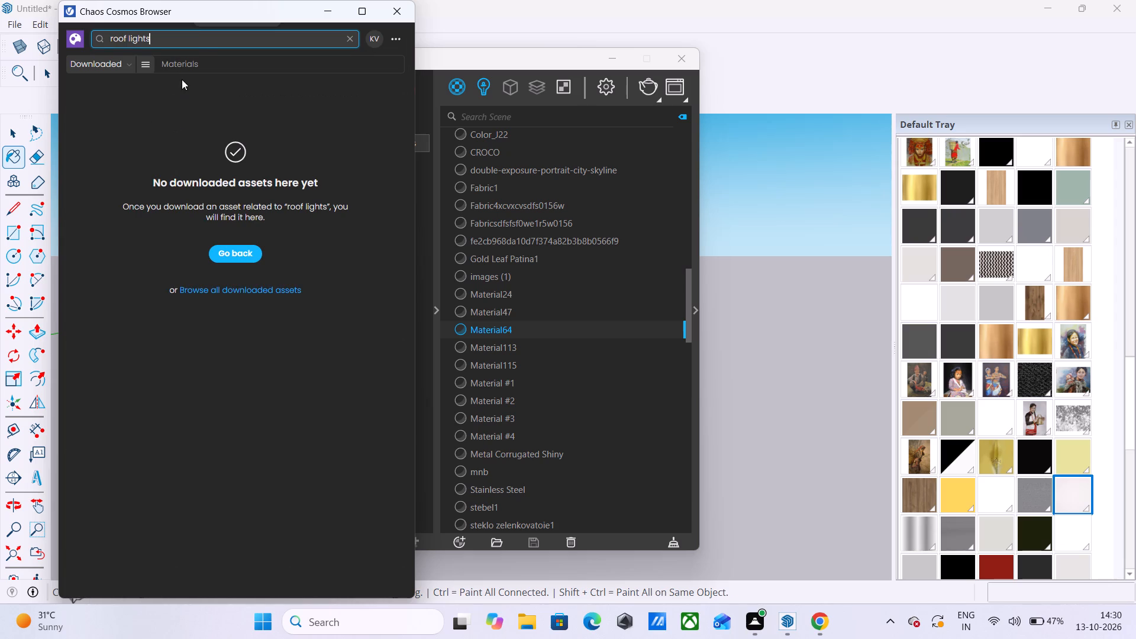
click(206, 70)
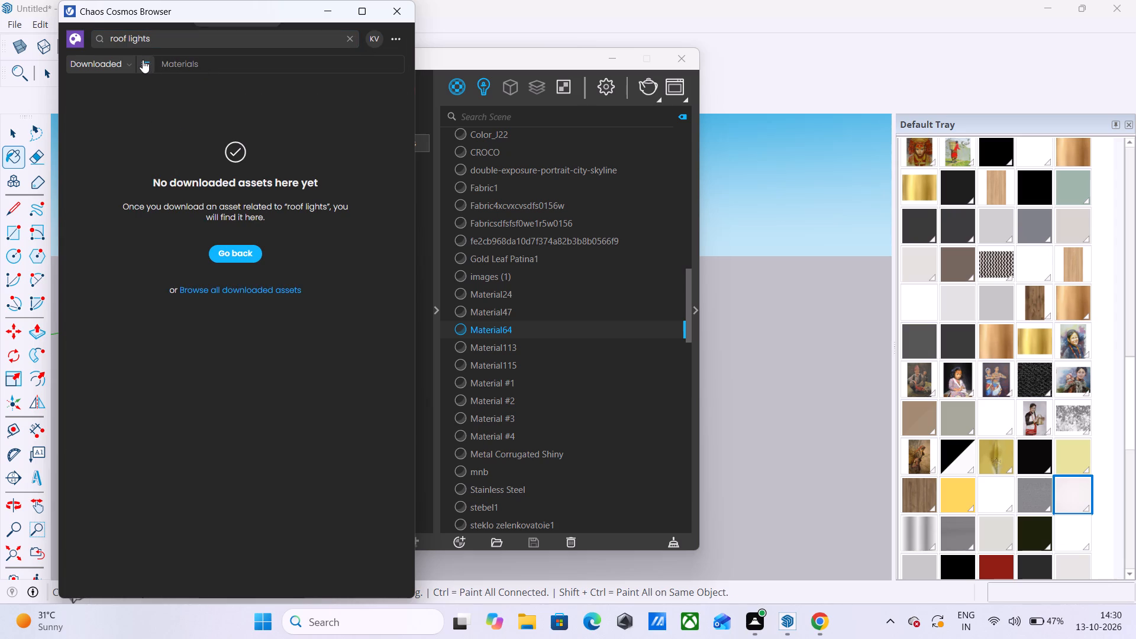
Examine the roof lights search in Materials under all assets, likes and updates.
click(143, 60)
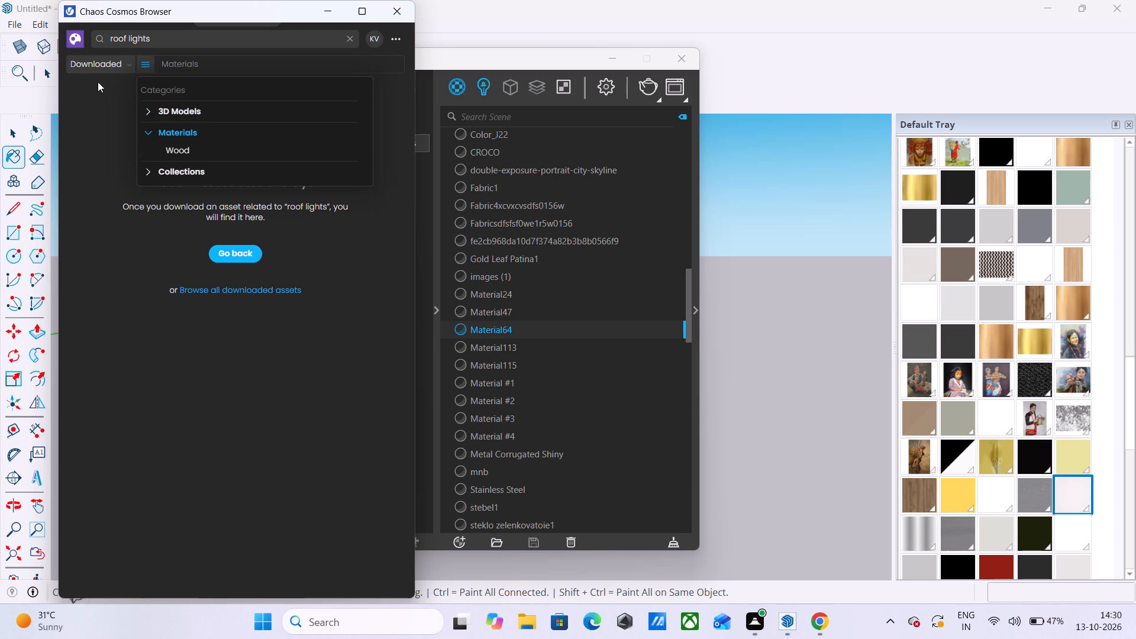
click(96, 64)
click(96, 64)
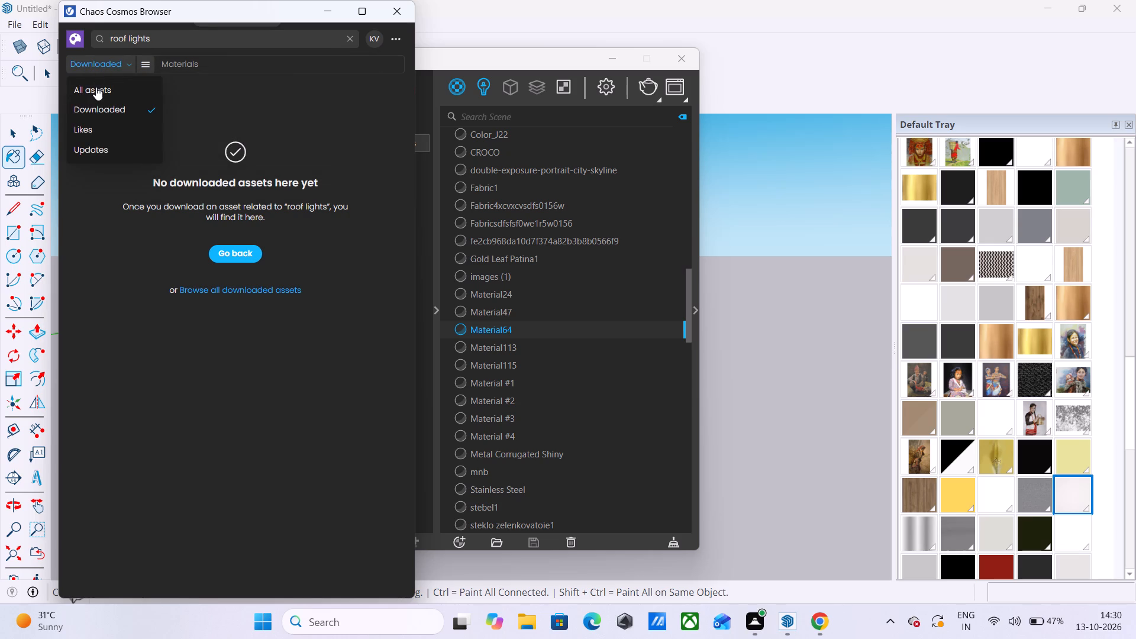
click(97, 93)
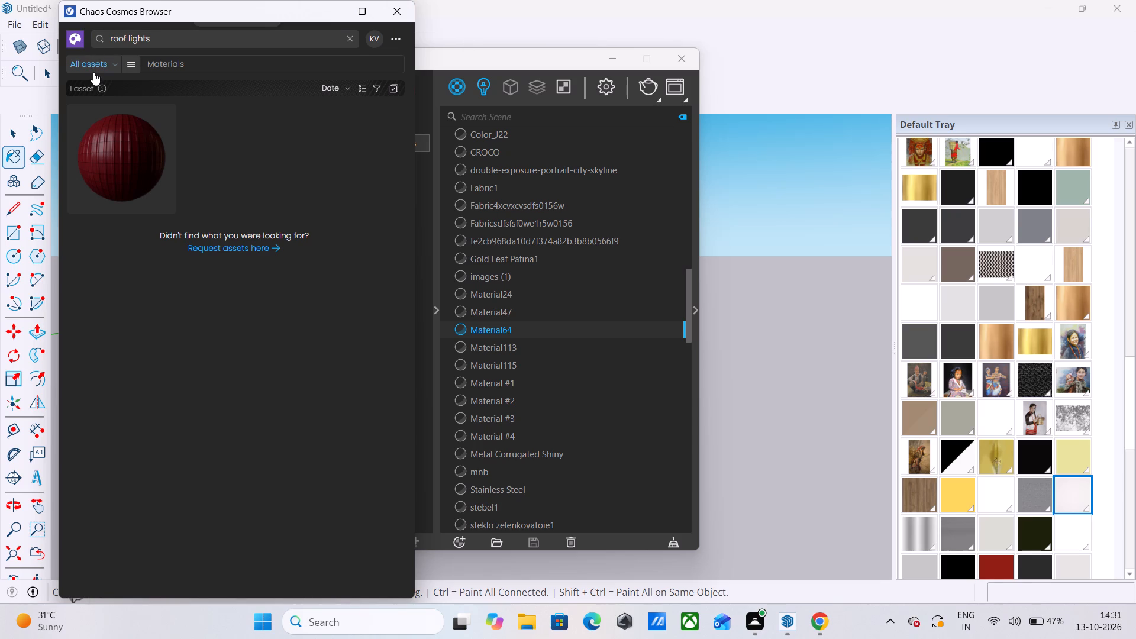
click(93, 72)
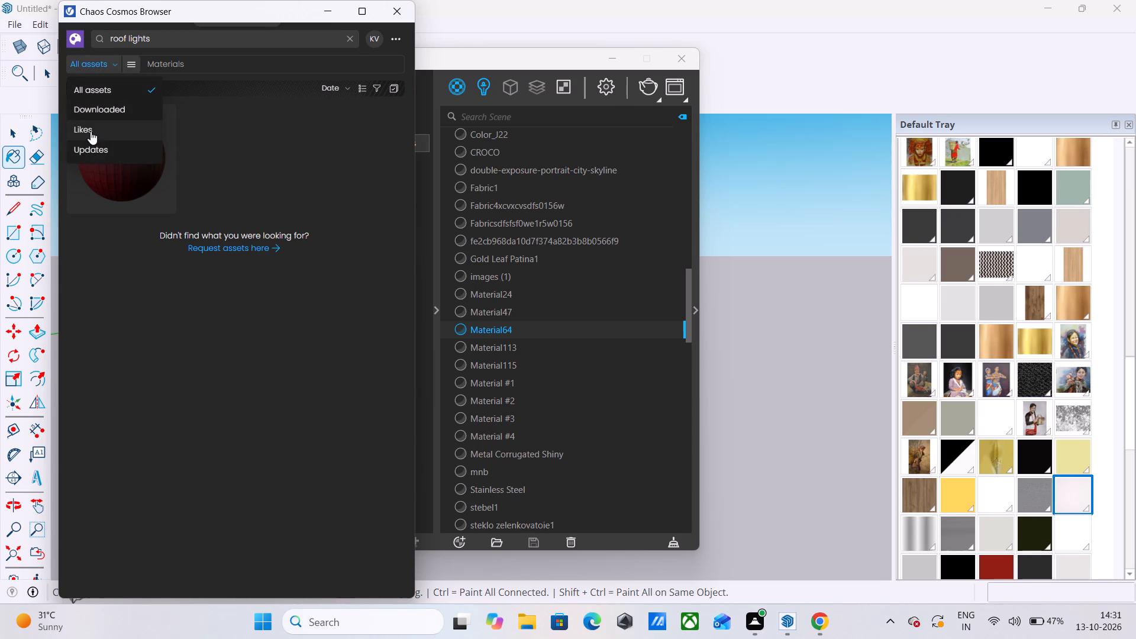
click(91, 131)
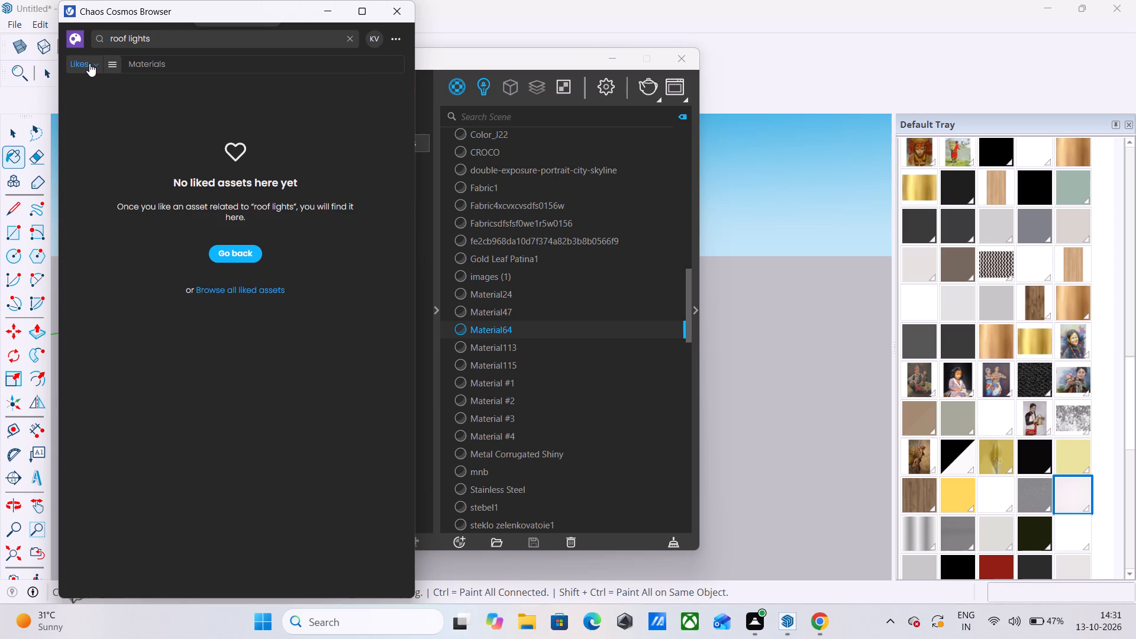
click(89, 63)
click(92, 149)
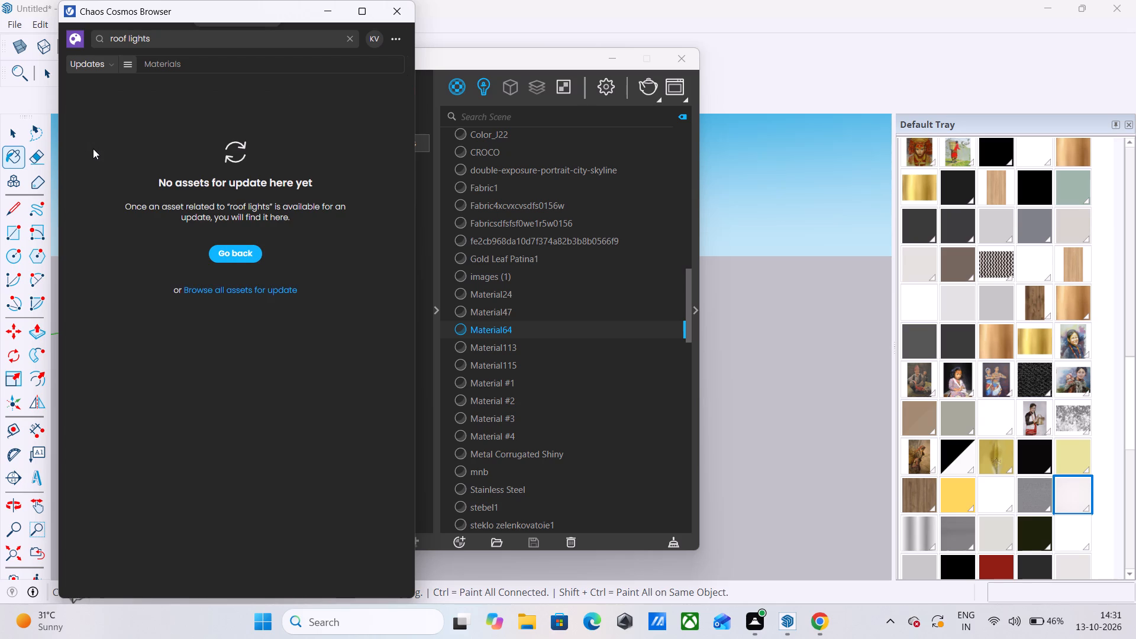
Return to the Cosmos home page and view the available asset collections.
click(78, 35)
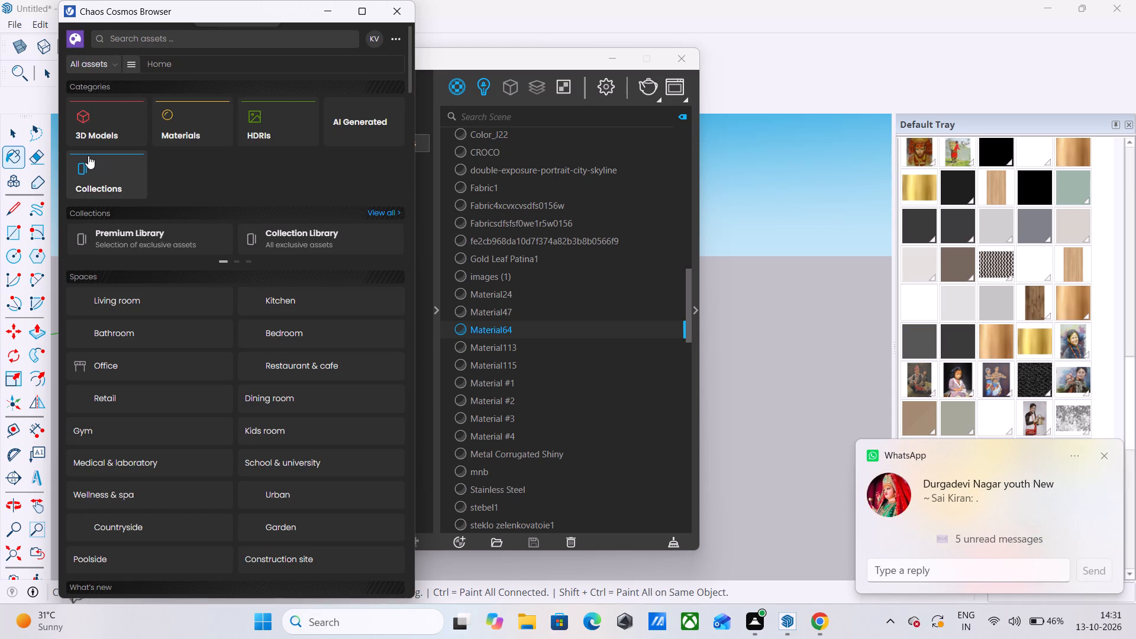
click(130, 181)
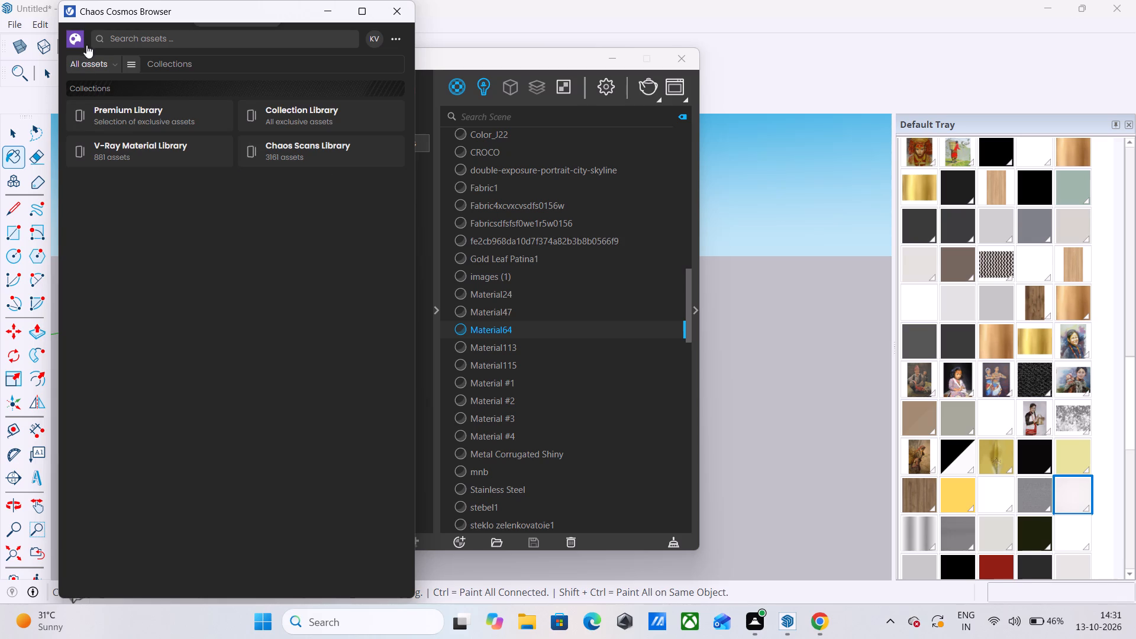
Search all Cosmos assets from the home page for roof lights, reusing the recent search.
click(73, 34)
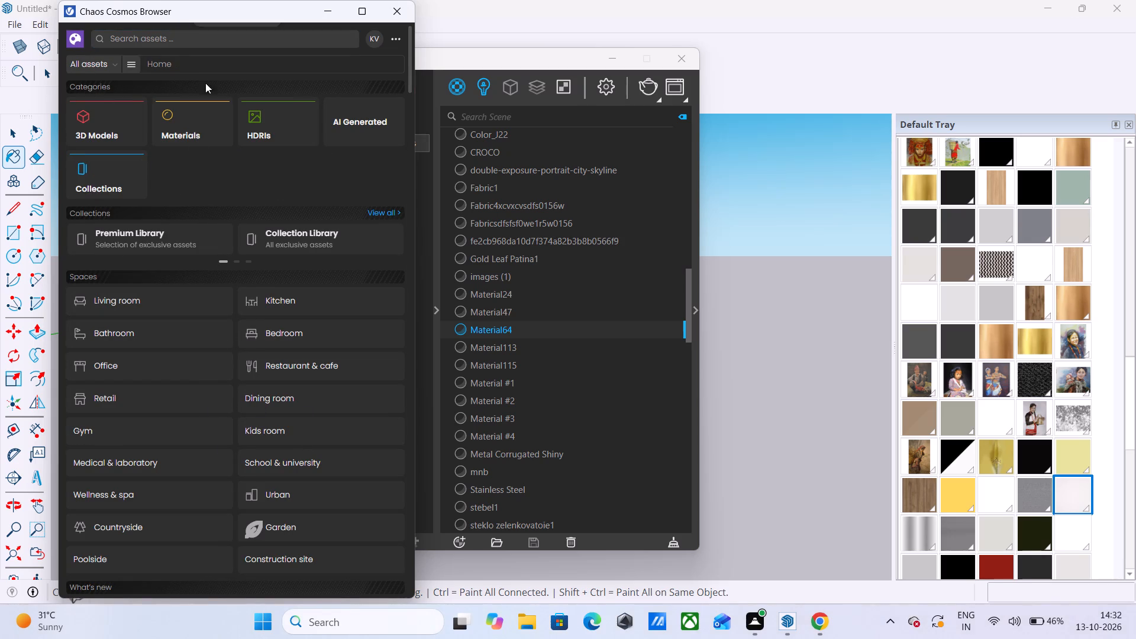
click(180, 64)
click(180, 63)
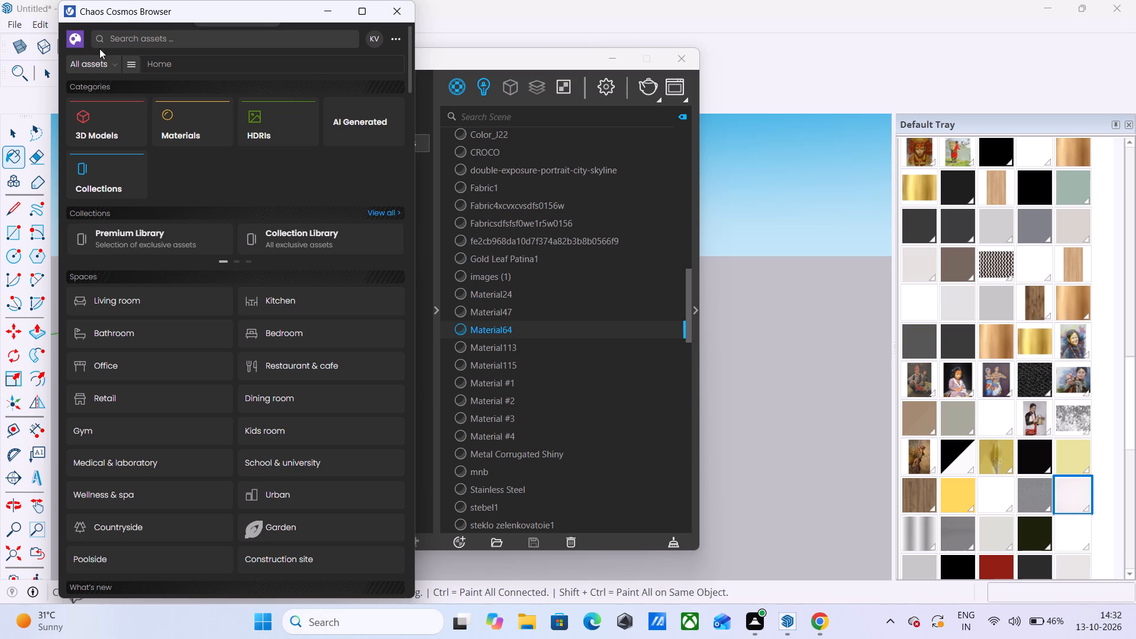
click(99, 57)
click(75, 33)
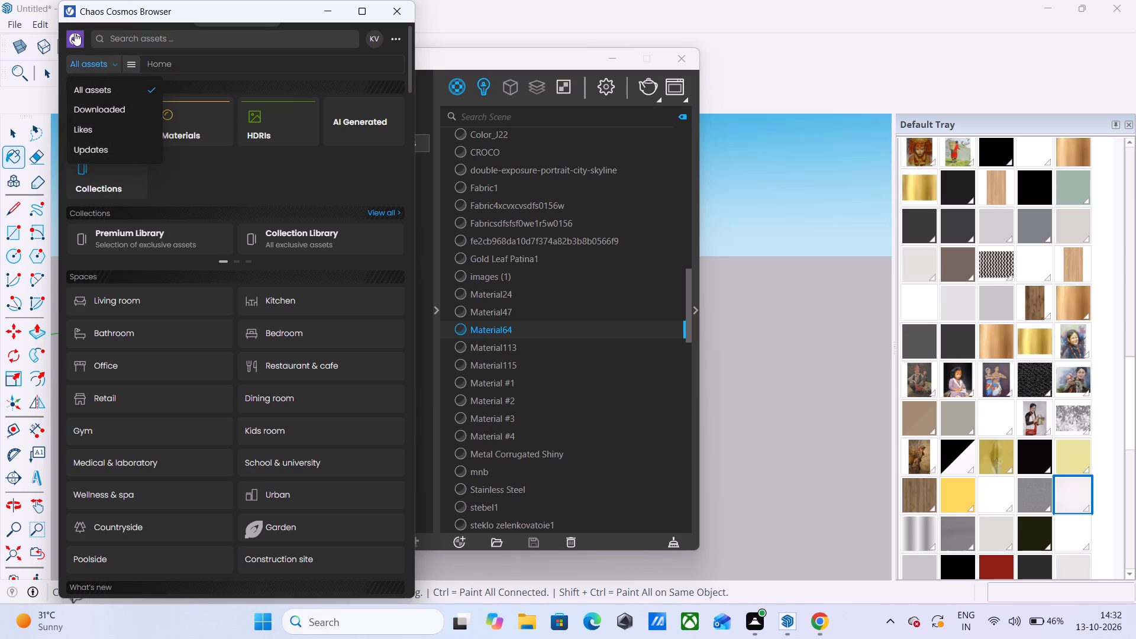
click(75, 33)
click(75, 33)
click(75, 34)
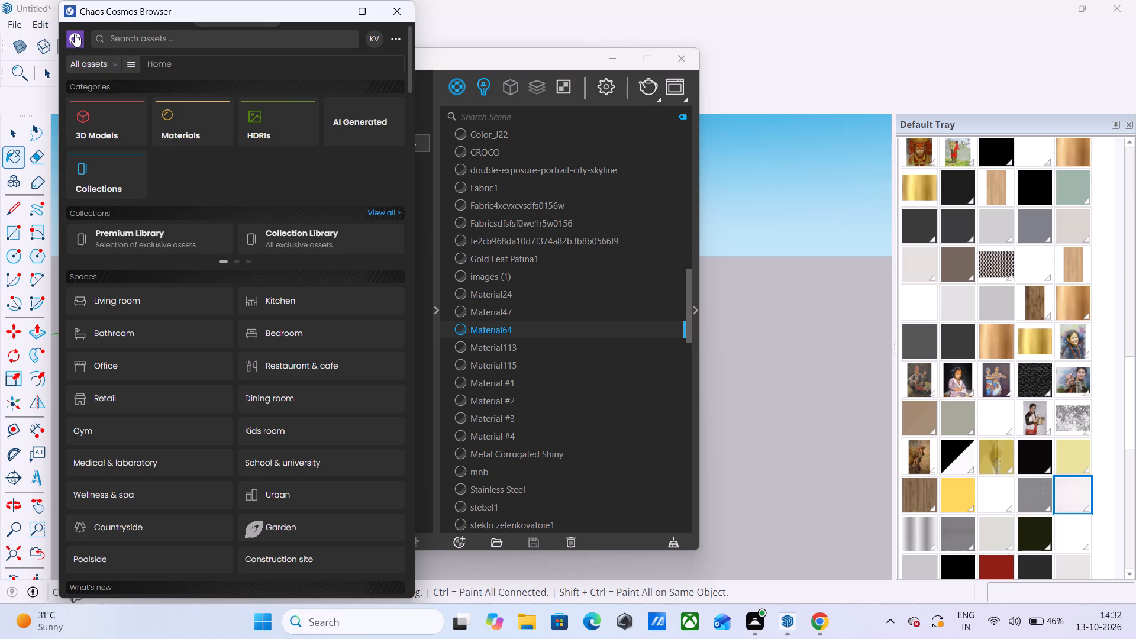
click(197, 34)
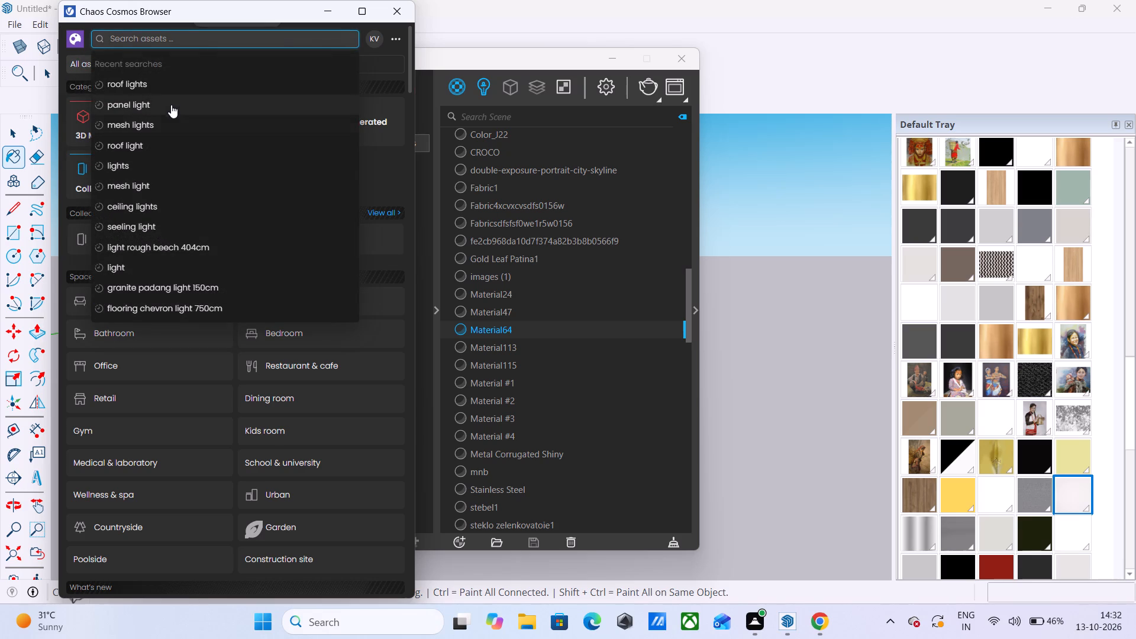
click(171, 86)
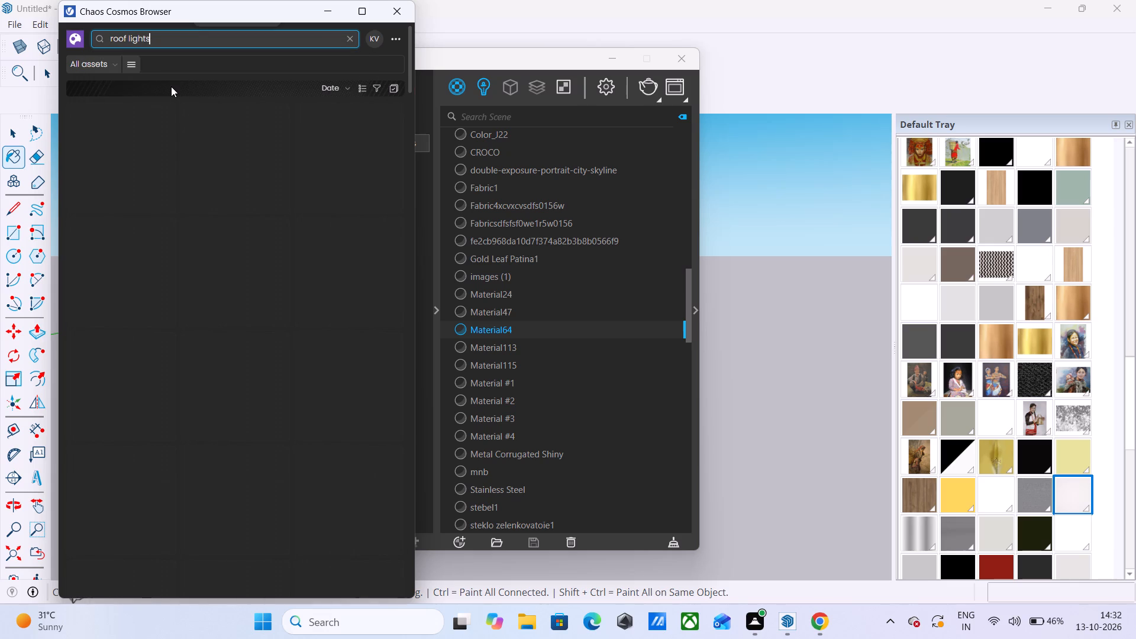
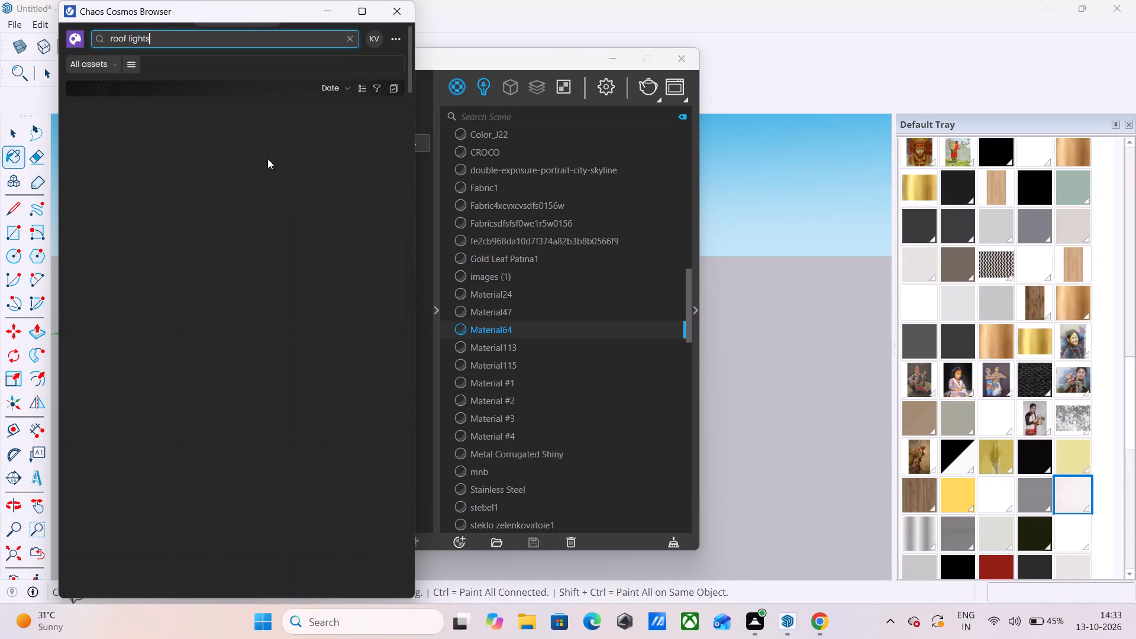
Create a new Generic V-Ray material with the Floor preview and a light grey diffuse colour.
click(390, 14)
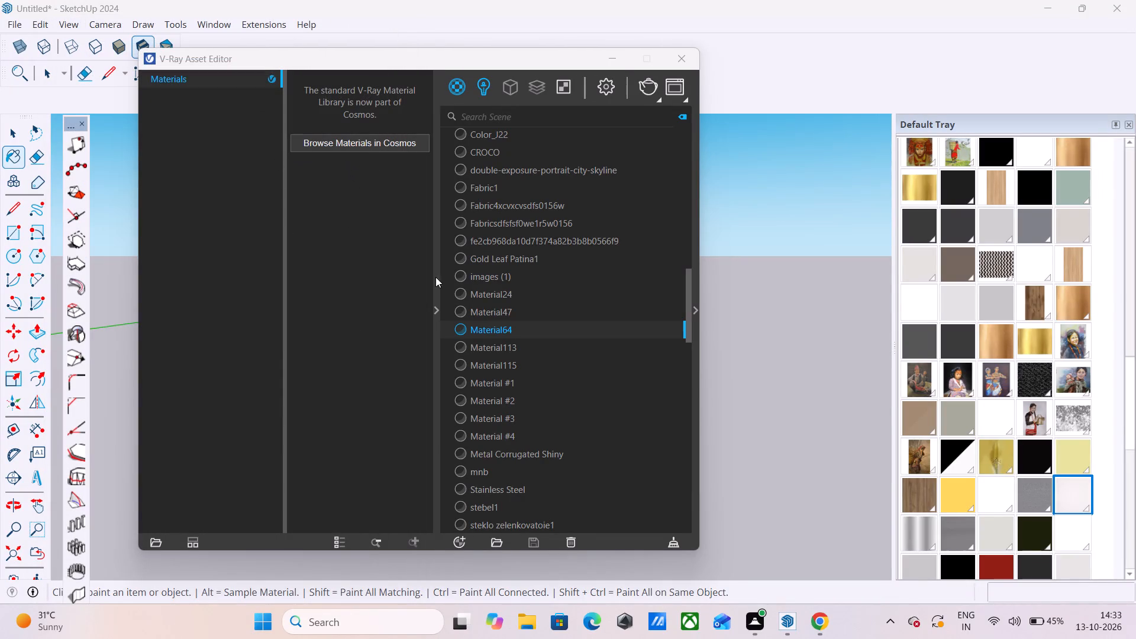
click(433, 314)
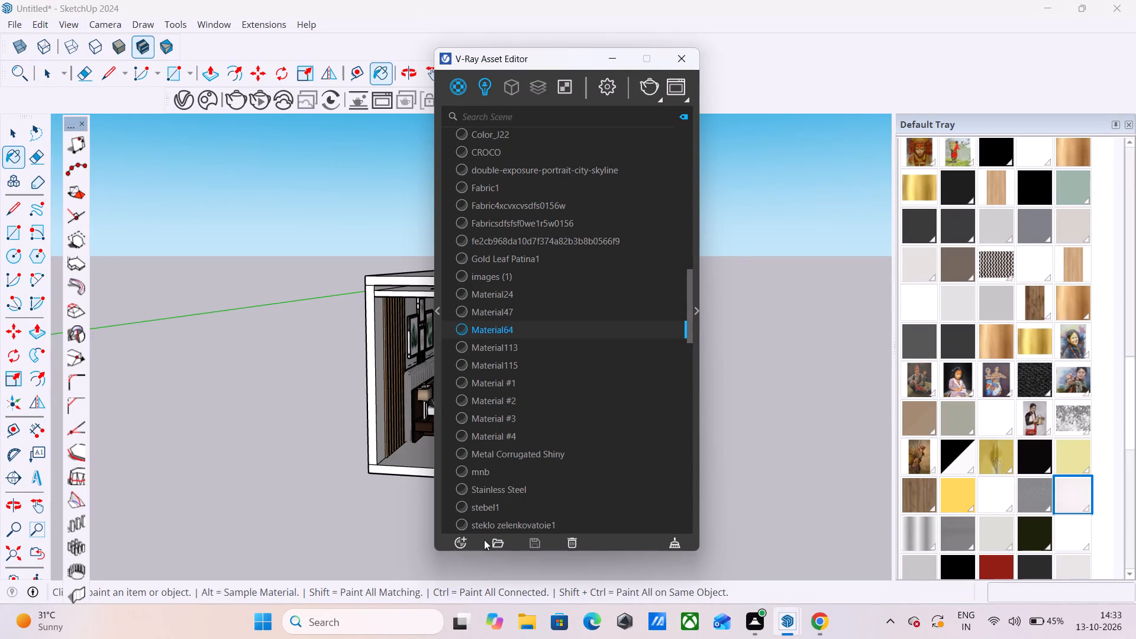
click(465, 541)
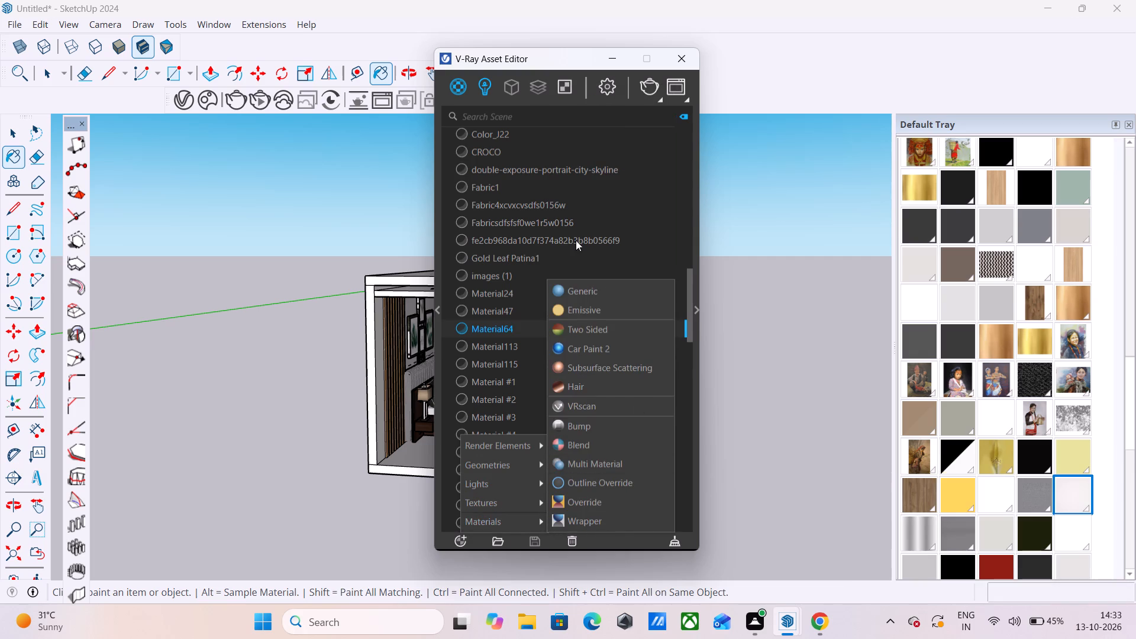
click(589, 290)
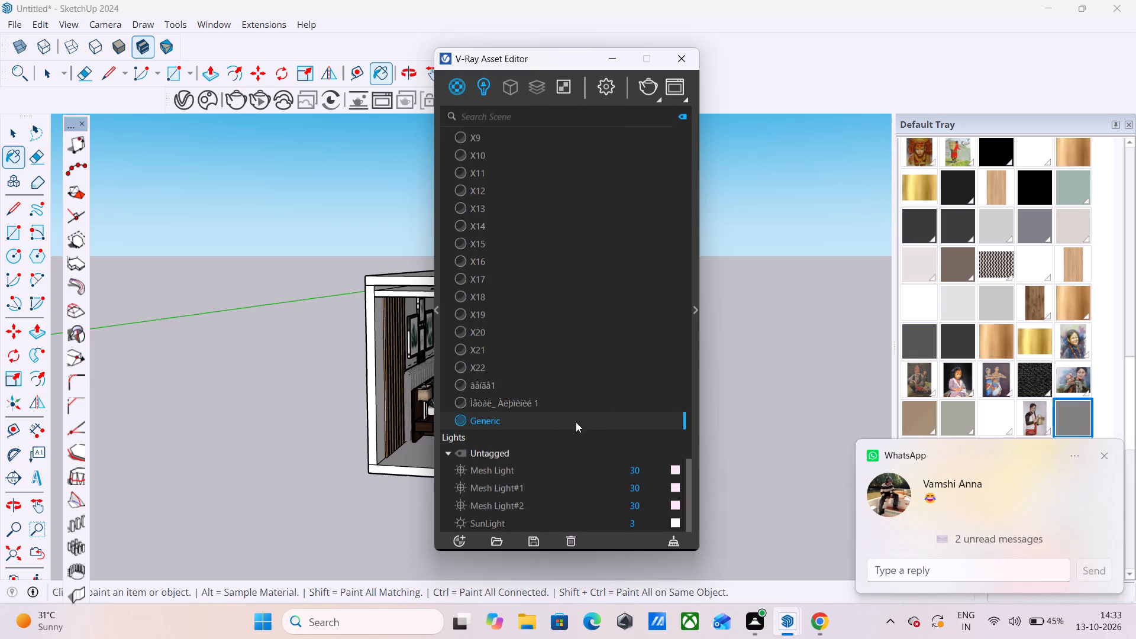
click(696, 309)
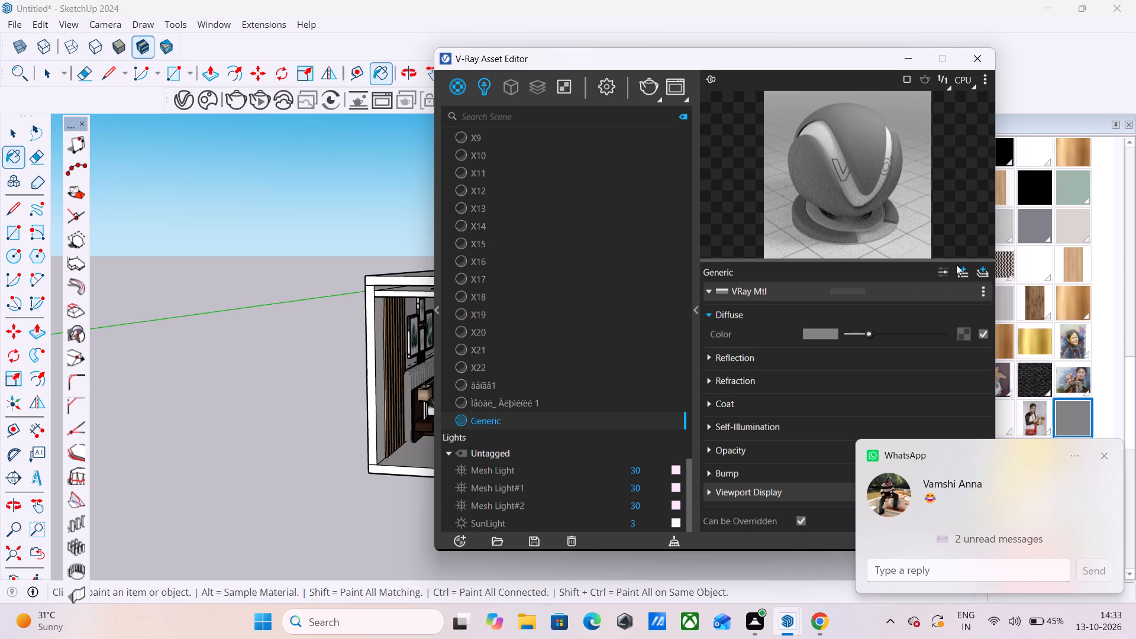
click(985, 78)
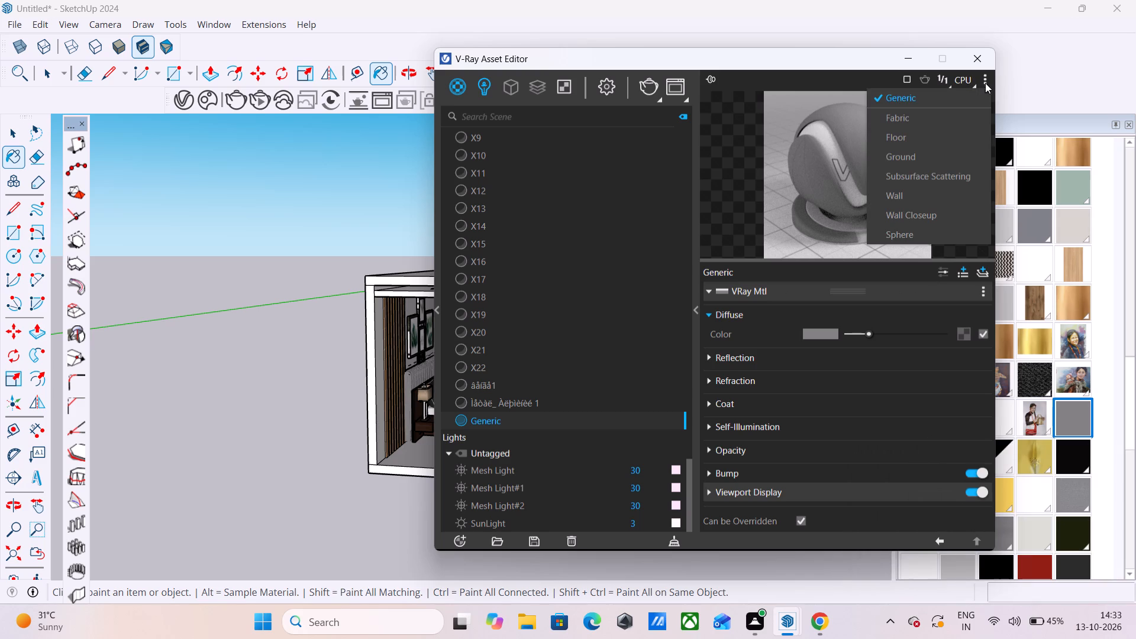
click(963, 138)
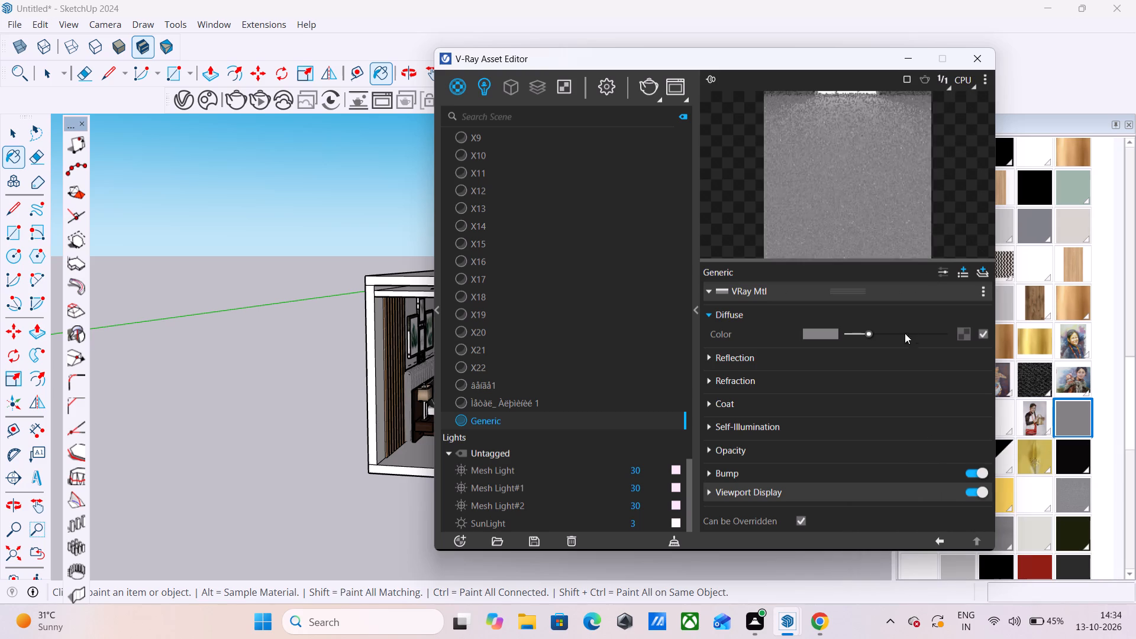
click(893, 331)
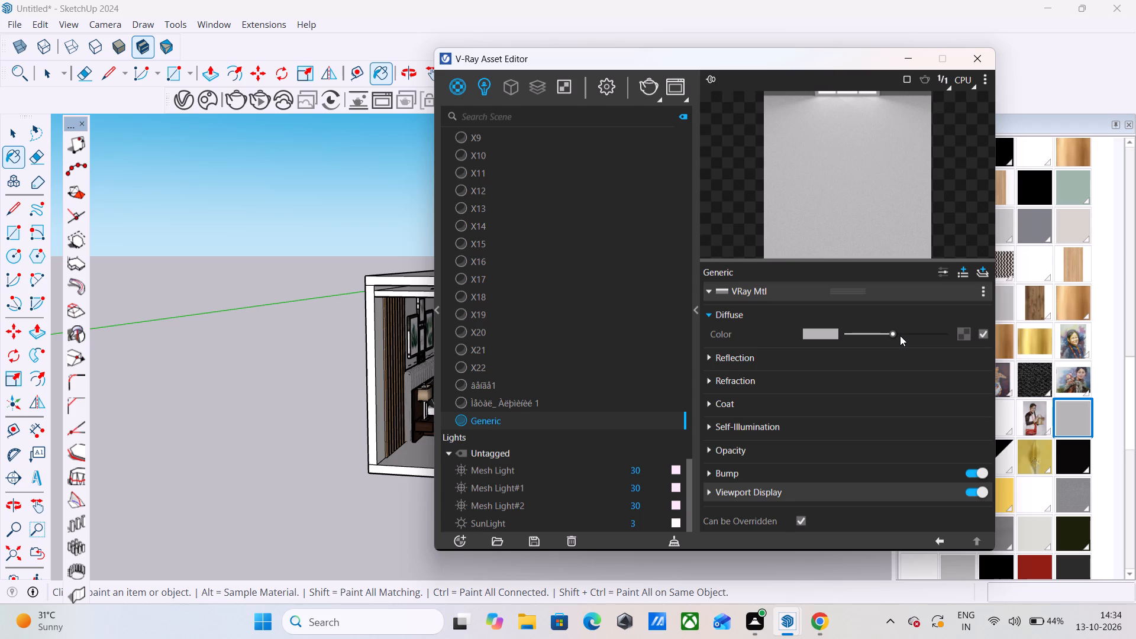
click(910, 331)
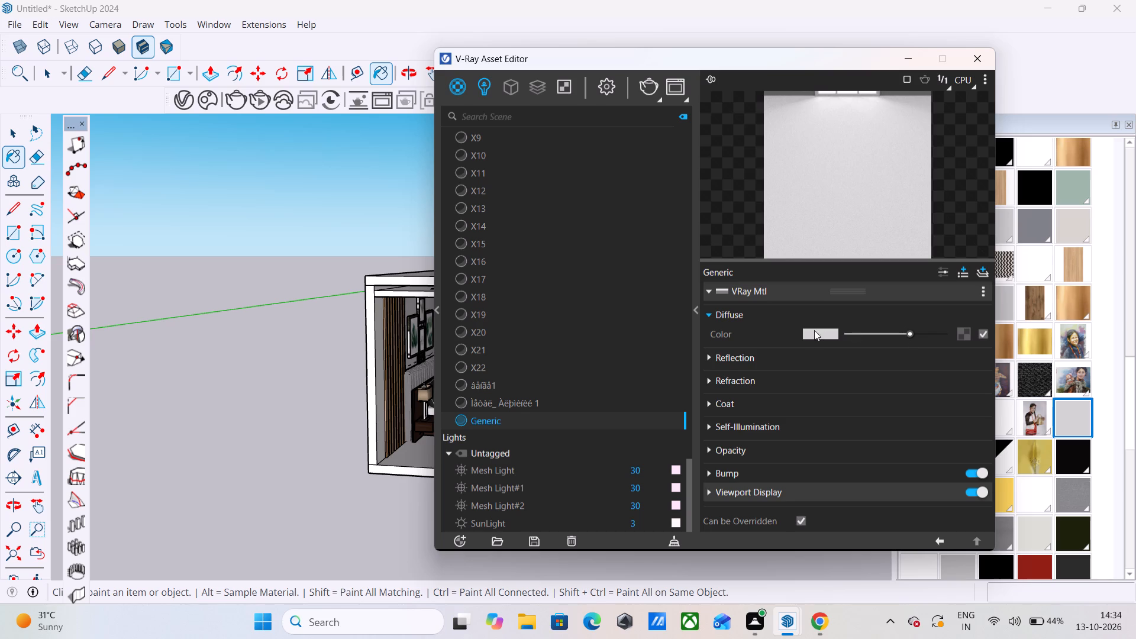
Give the Generic material a near-white reflection colour and a reflection glossiness of 0.95.
click(789, 351)
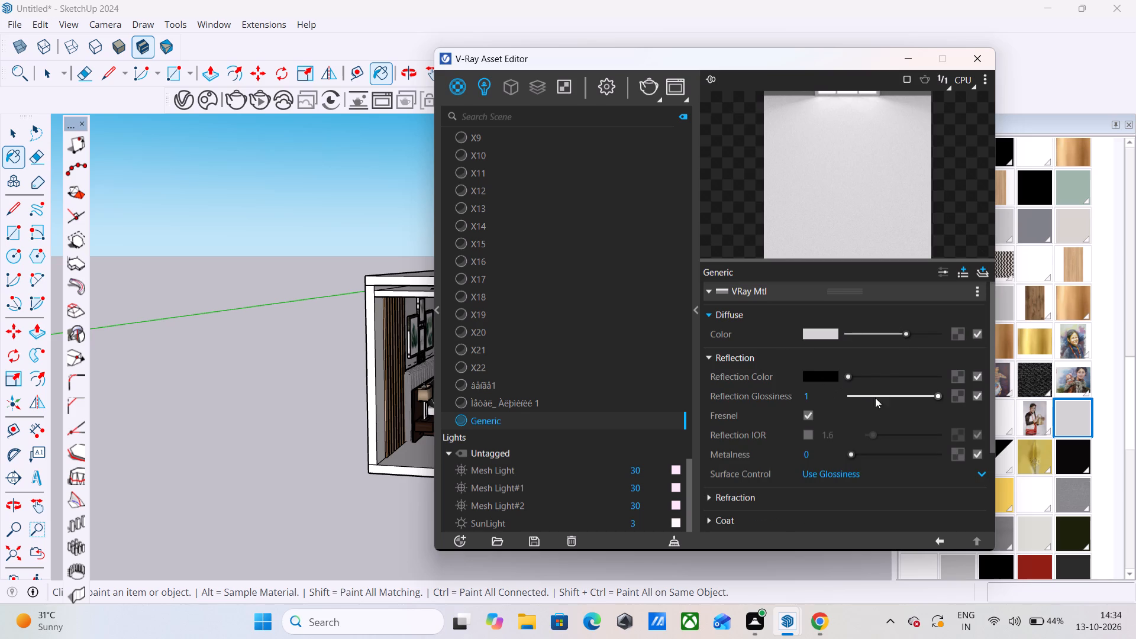
click(879, 372)
click(879, 372)
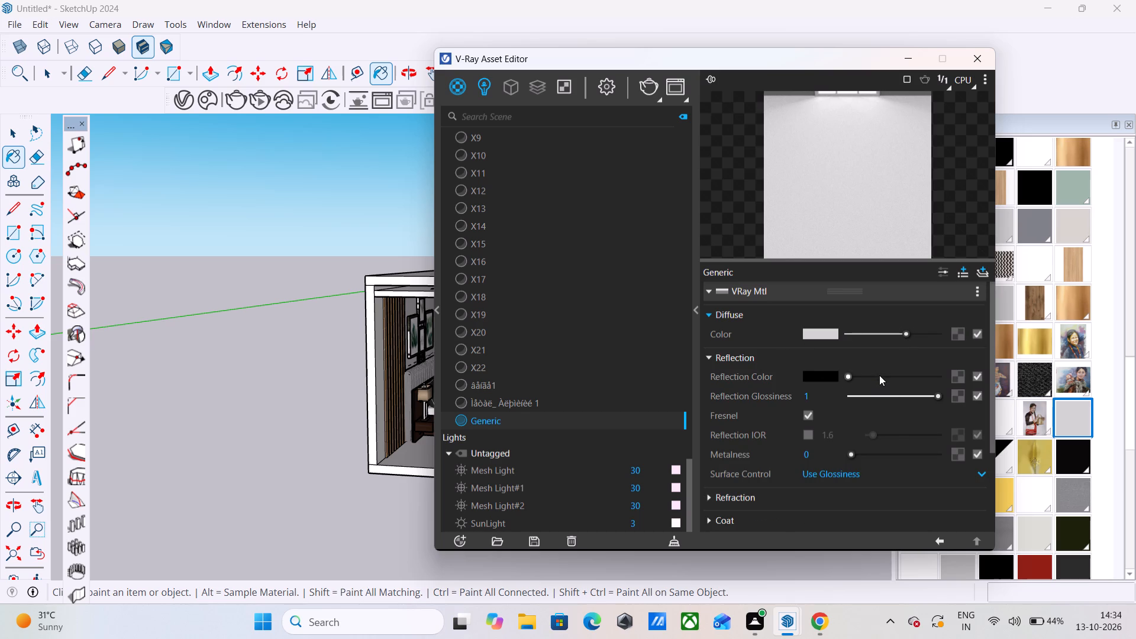
click(879, 375)
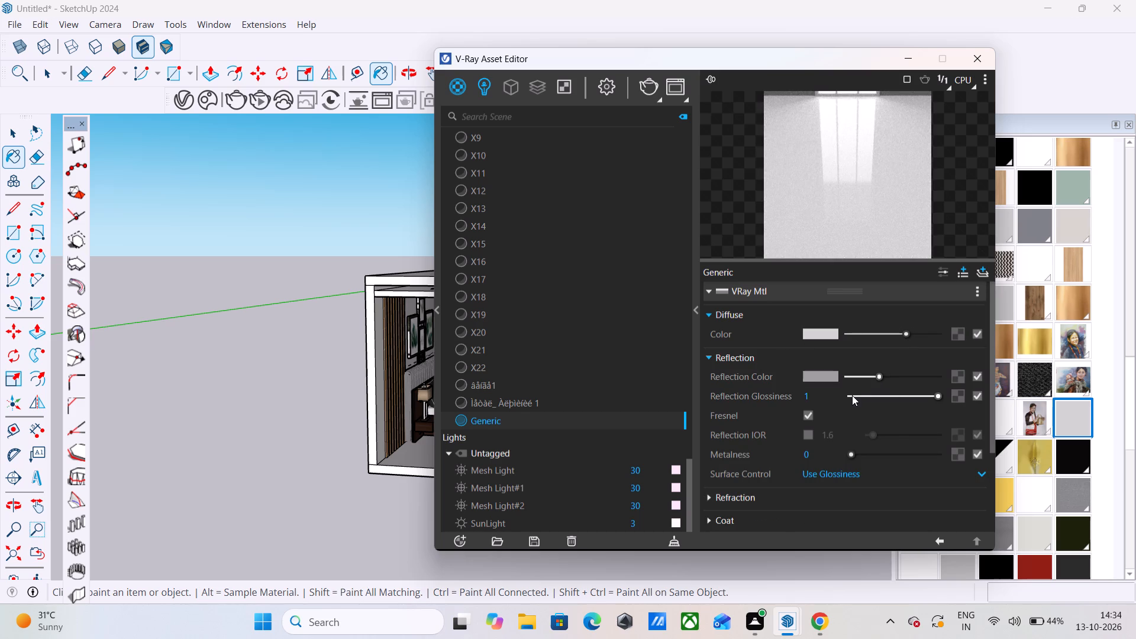
click(889, 375)
click(902, 396)
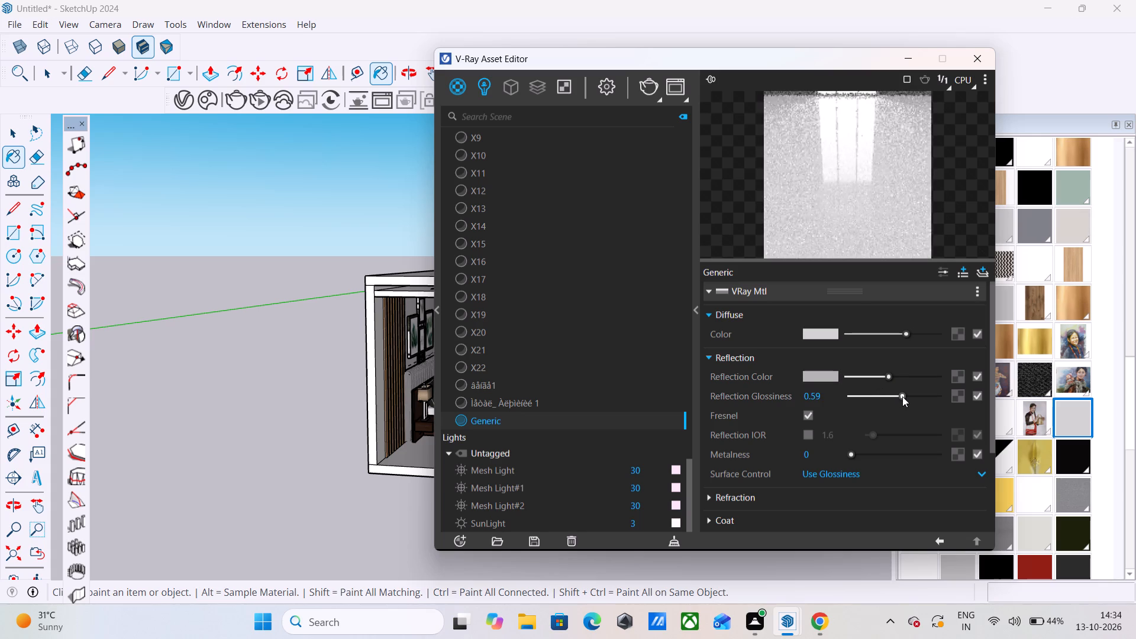
click(934, 396)
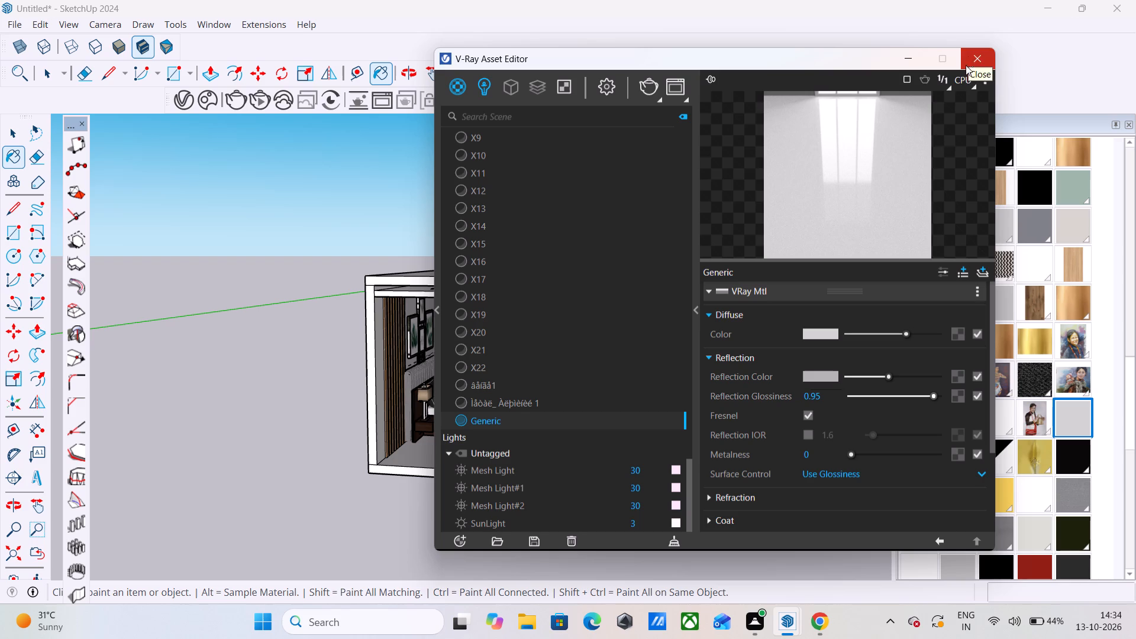
click(912, 379)
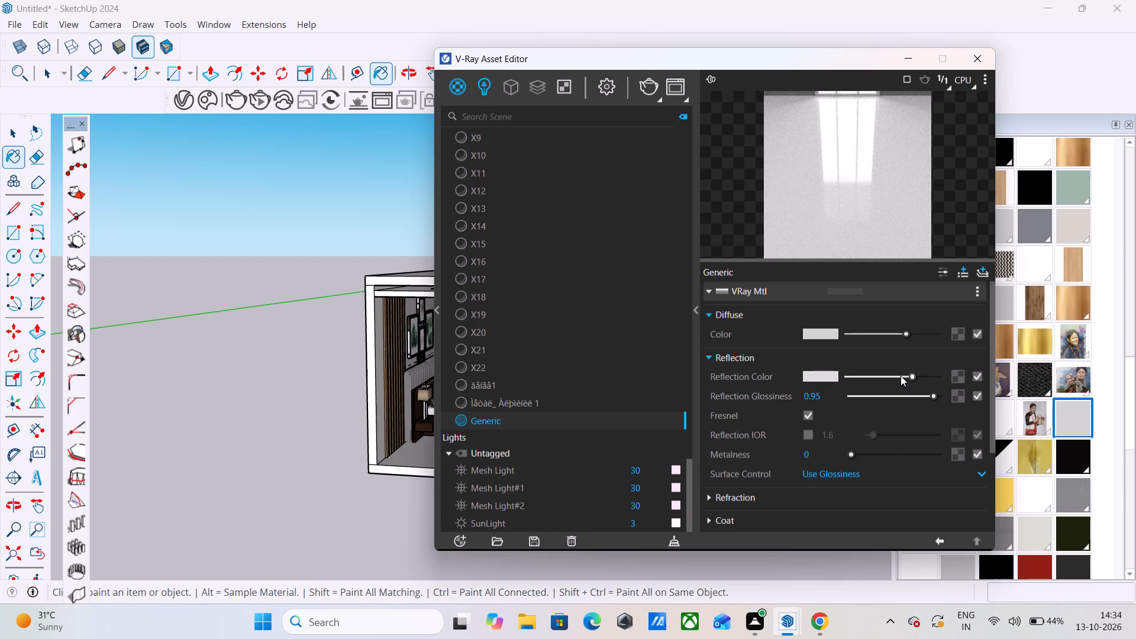
click(965, 53)
Paint the bedroom floor with the new light grey Generic material.
click(1131, 141)
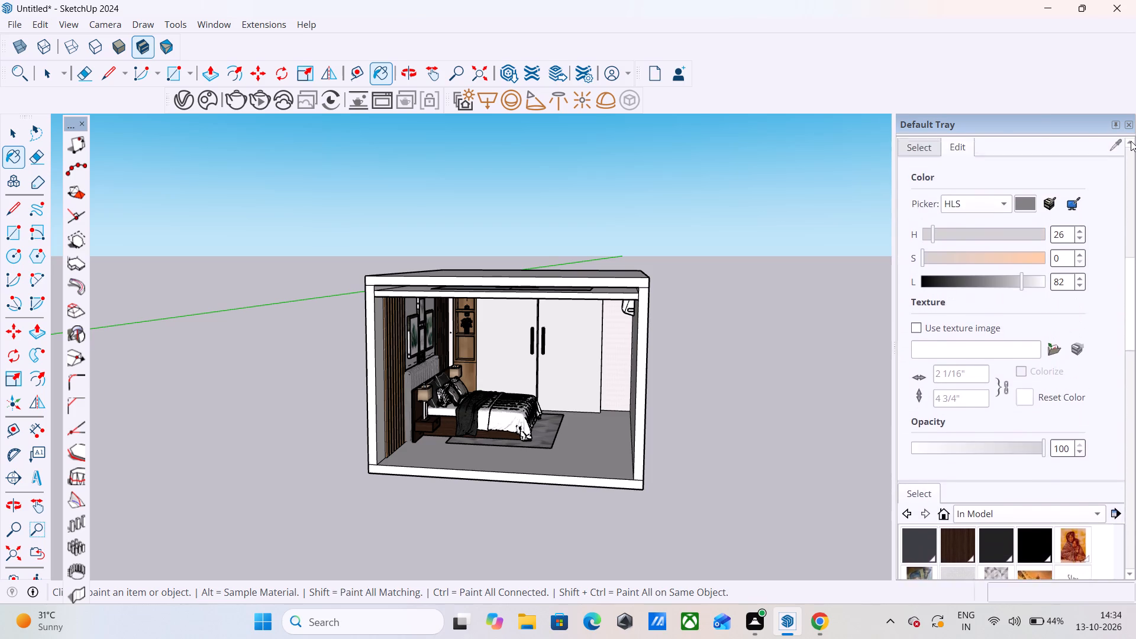
click(915, 280)
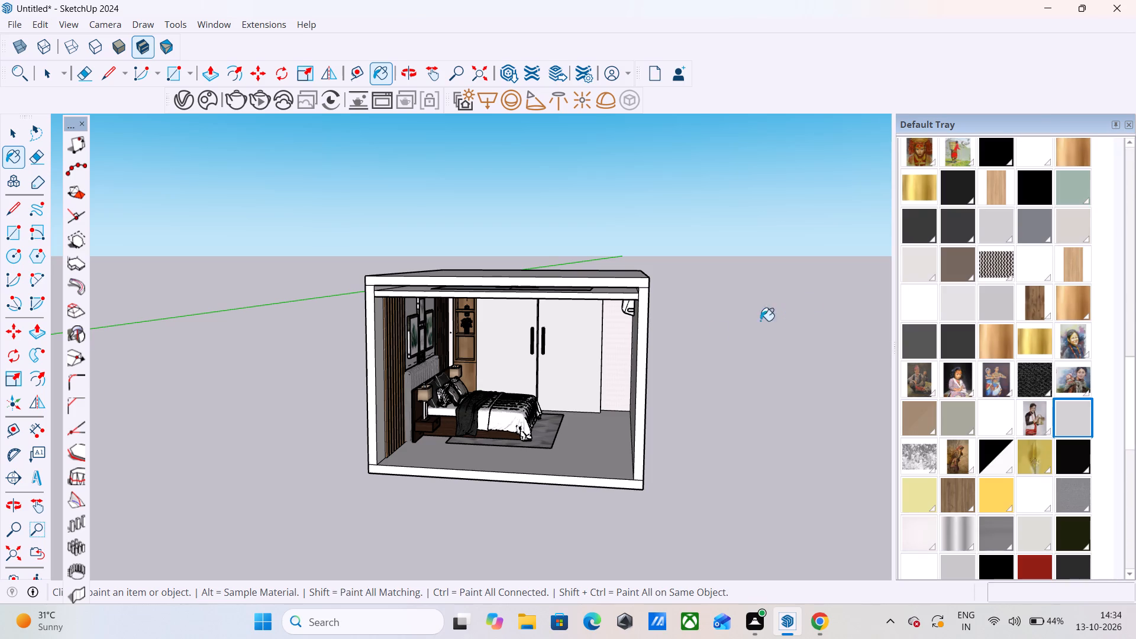
click(580, 462)
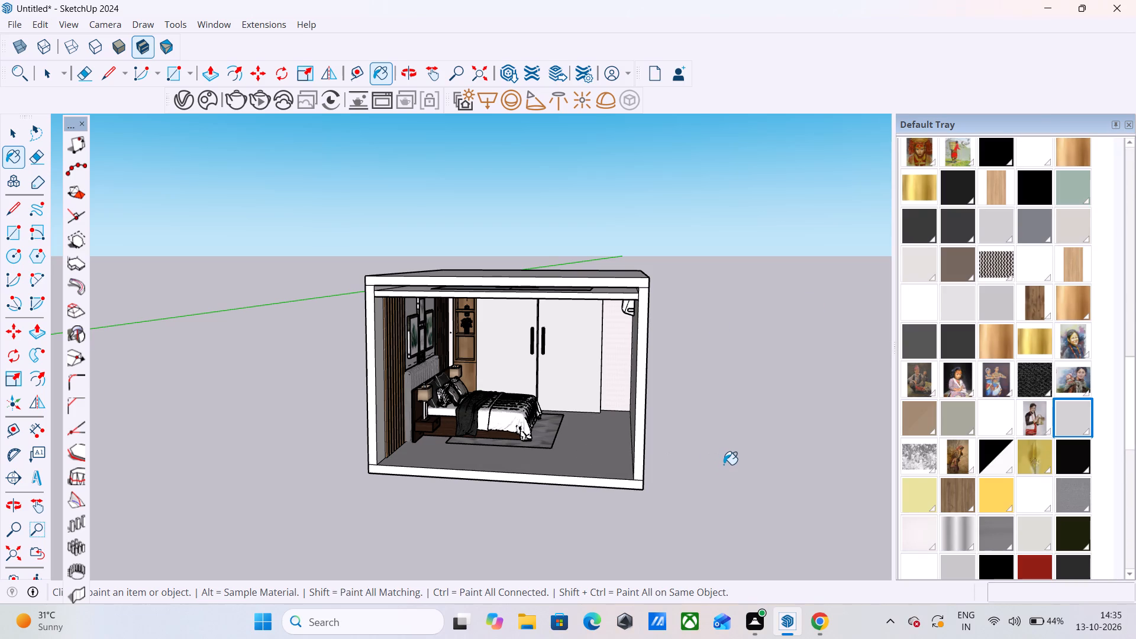
Erase the short seam edges at the four corners of the room's open front face to form one continuous frame.
key(space)
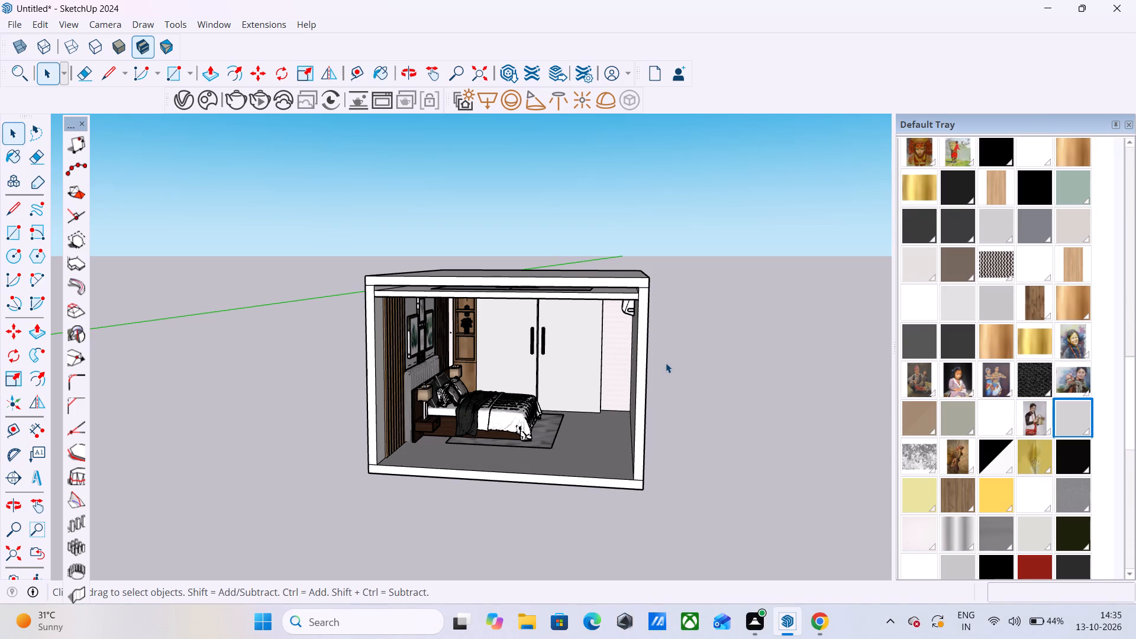
key(p)
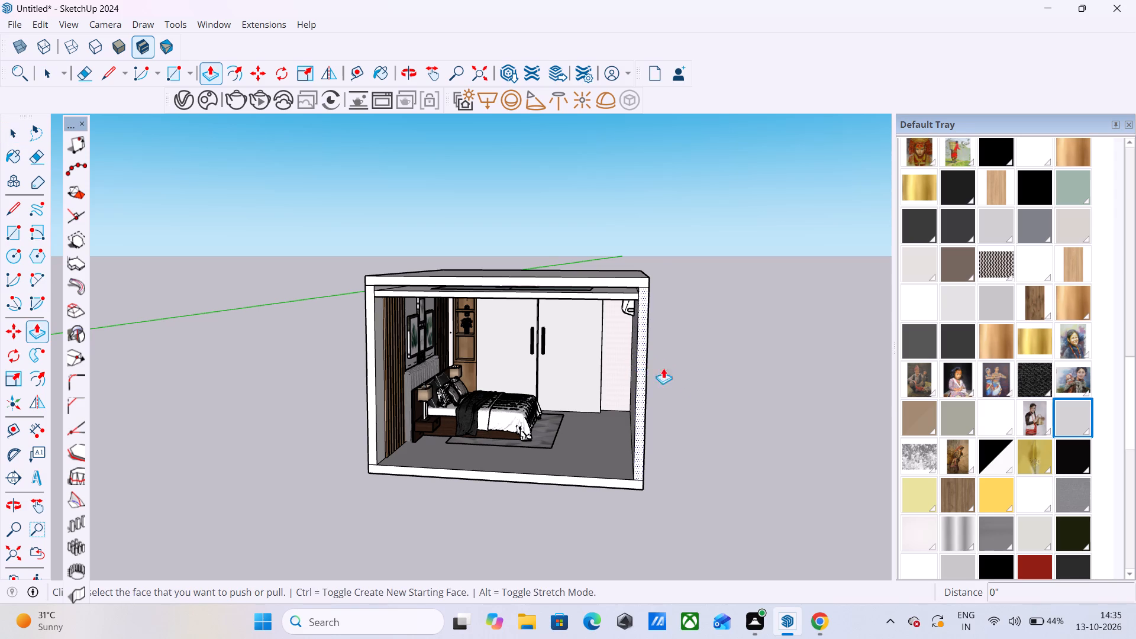
scroll(609, 511, up, 5)
key(e)
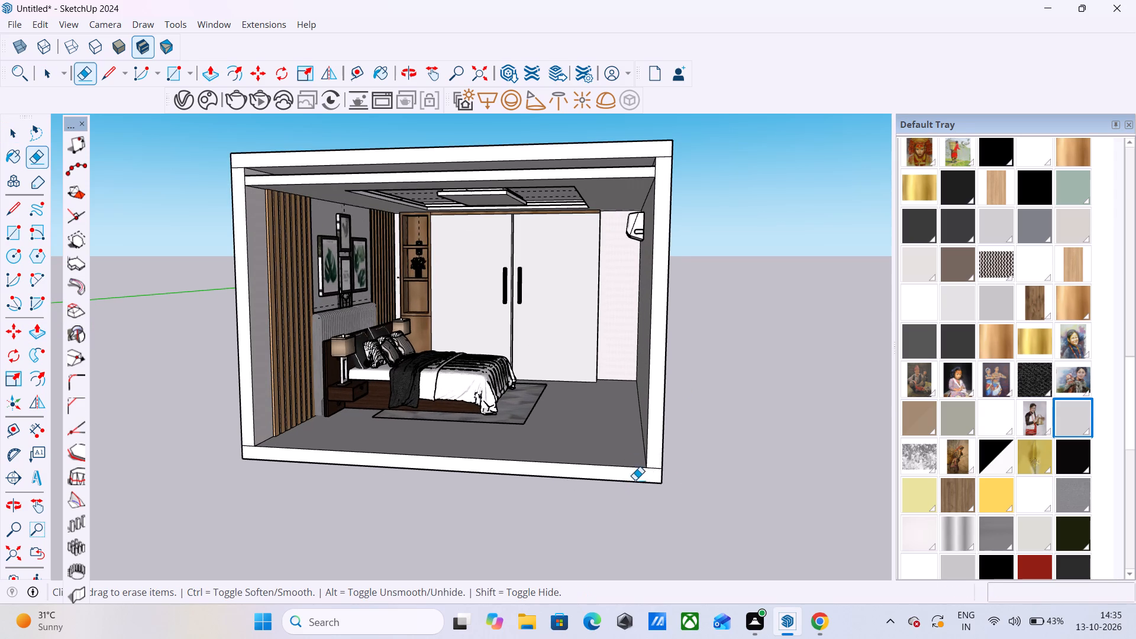
scroll(649, 464, up, 4)
drag(659, 476, 659, 459)
scroll(775, 438, down, 7)
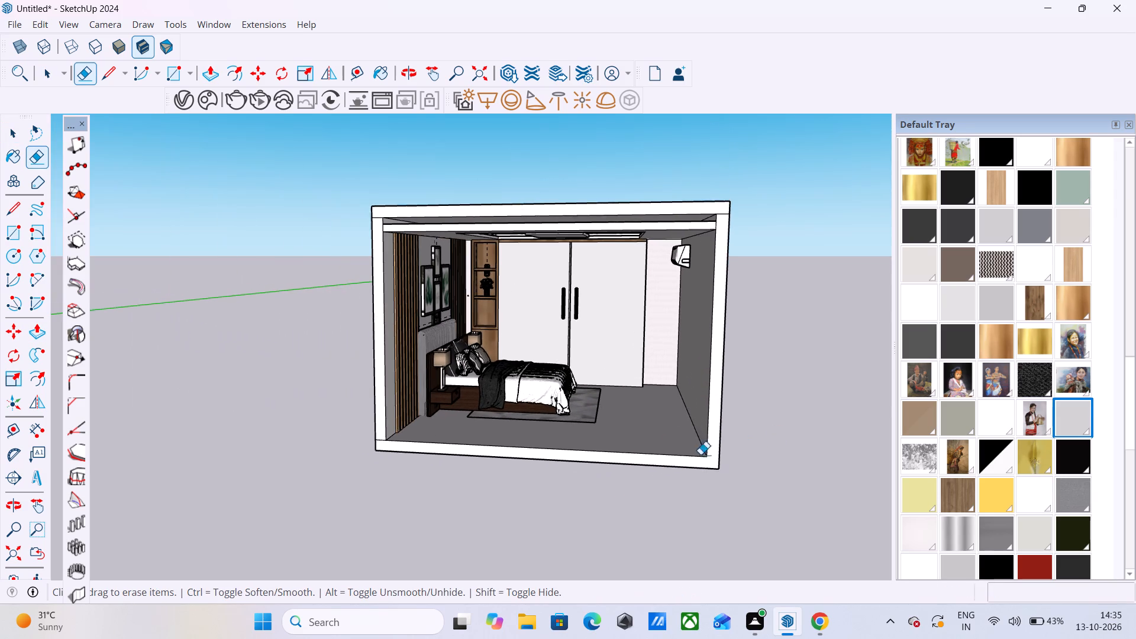
scroll(367, 439, up, 9)
drag(394, 454, 388, 440)
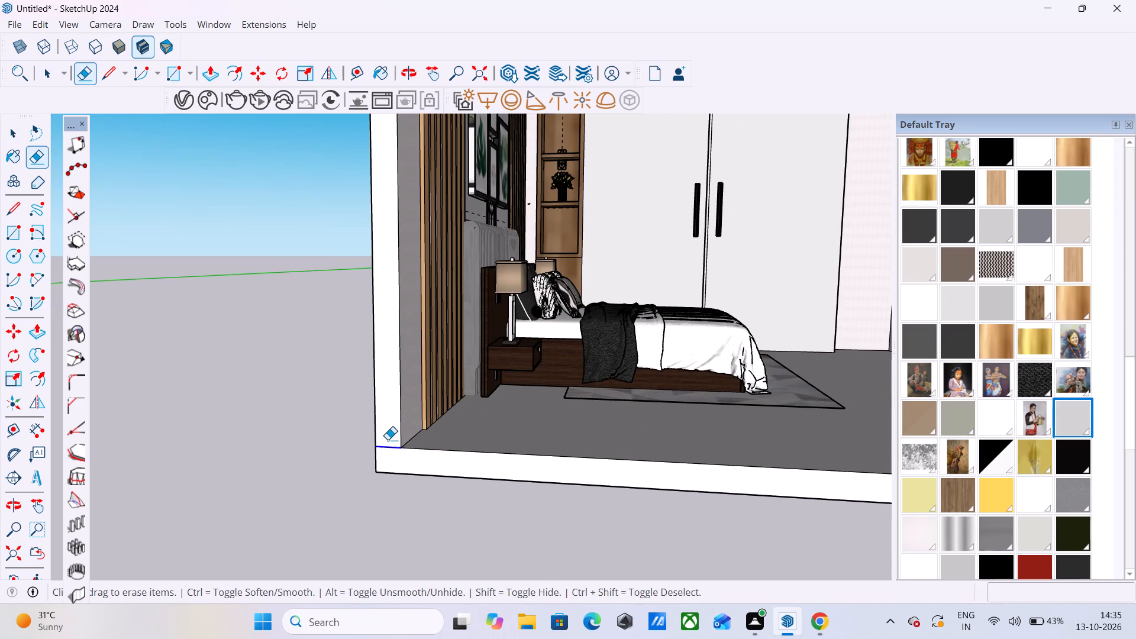
drag(388, 440, 388, 435)
scroll(377, 468, down, 9)
scroll(379, 204, up, 4)
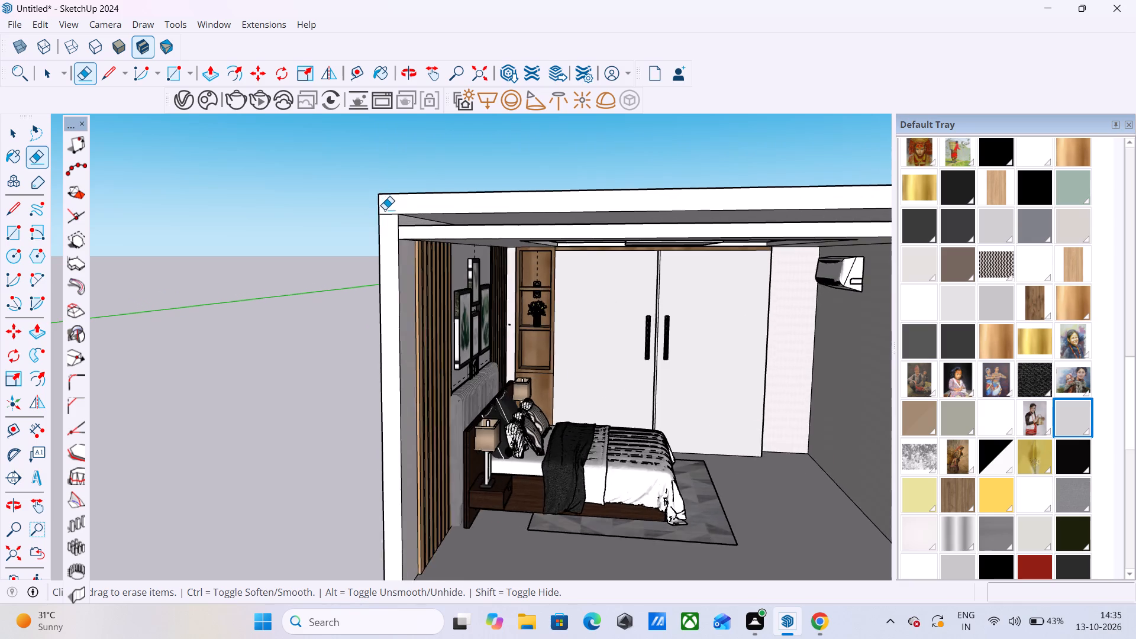
scroll(385, 209, up, 2)
drag(385, 210, 385, 227)
scroll(260, 296, down, 9)
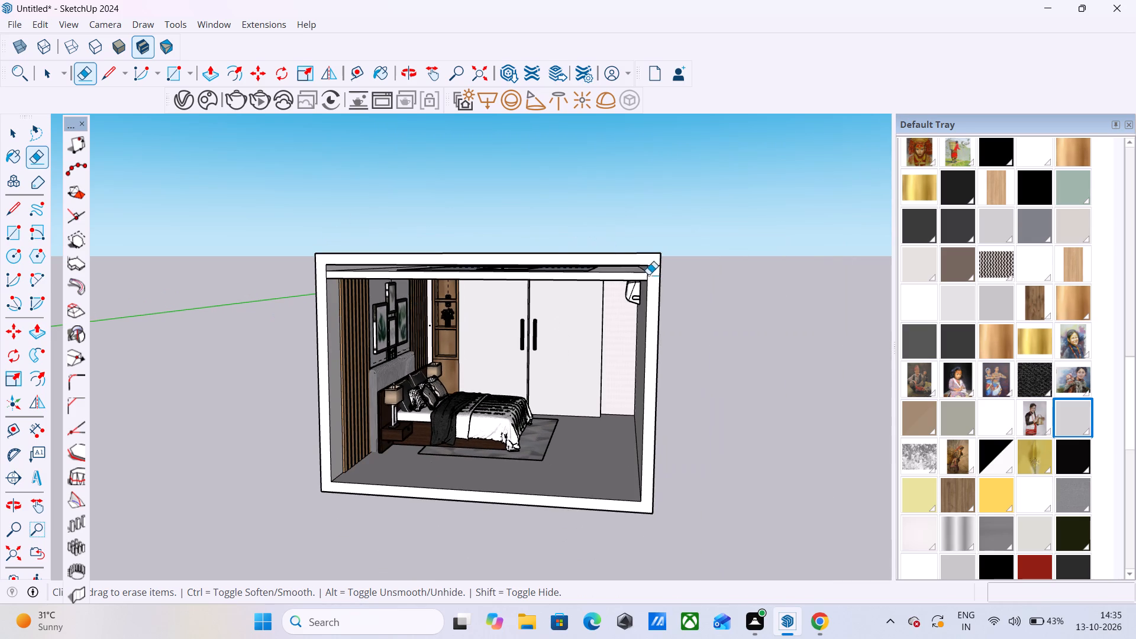
scroll(660, 263, up, 8)
drag(654, 263, 643, 289)
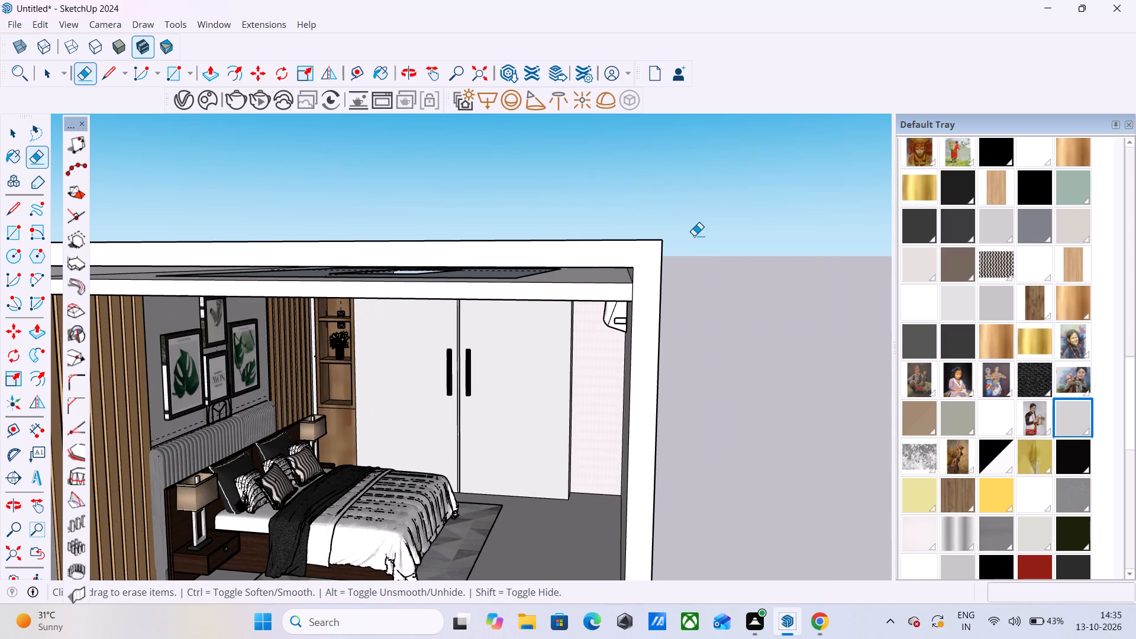
scroll(695, 233, down, 8)
Extrude the room's open front frame outward about 32' 5" with Push/Pull to lengthen the room.
key(p)
click(669, 266)
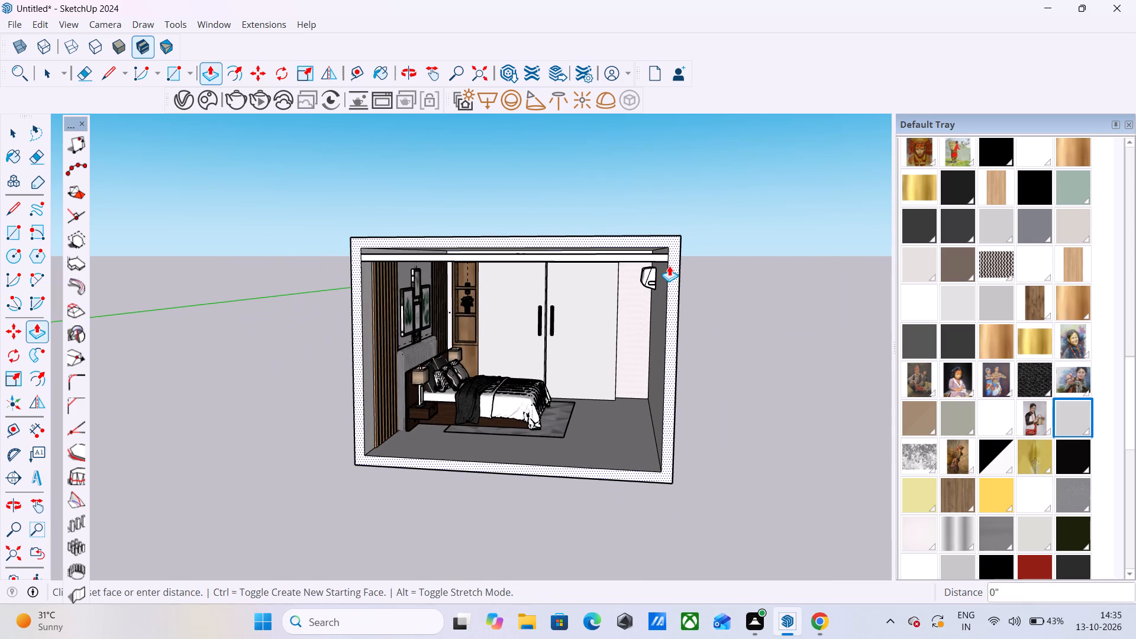
scroll(753, 330, down, 4)
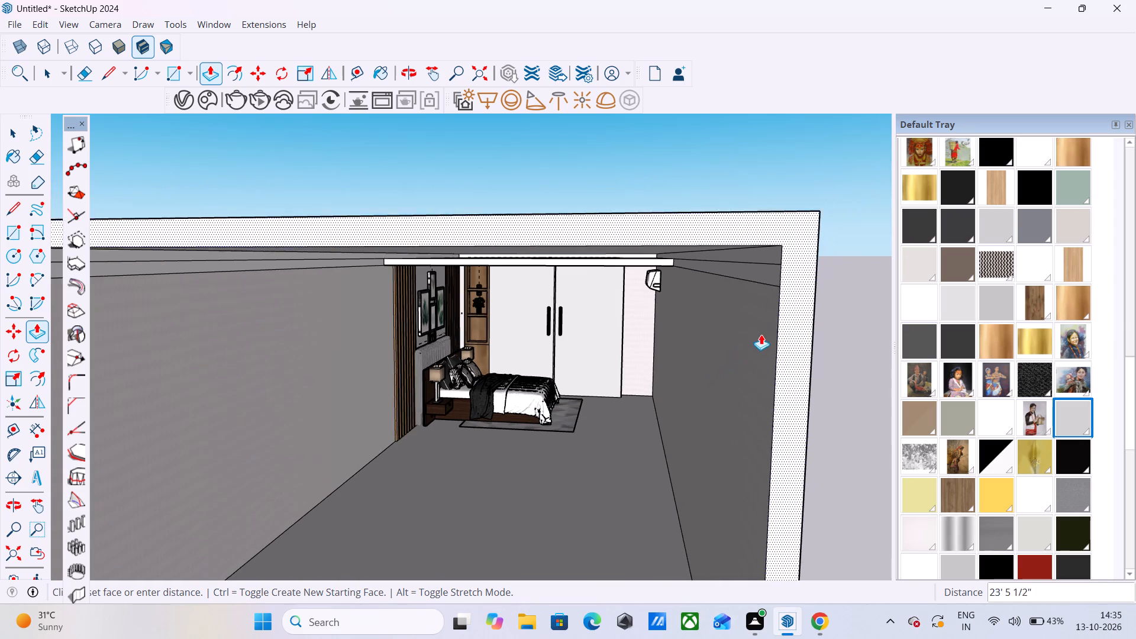
scroll(760, 270, down, 15)
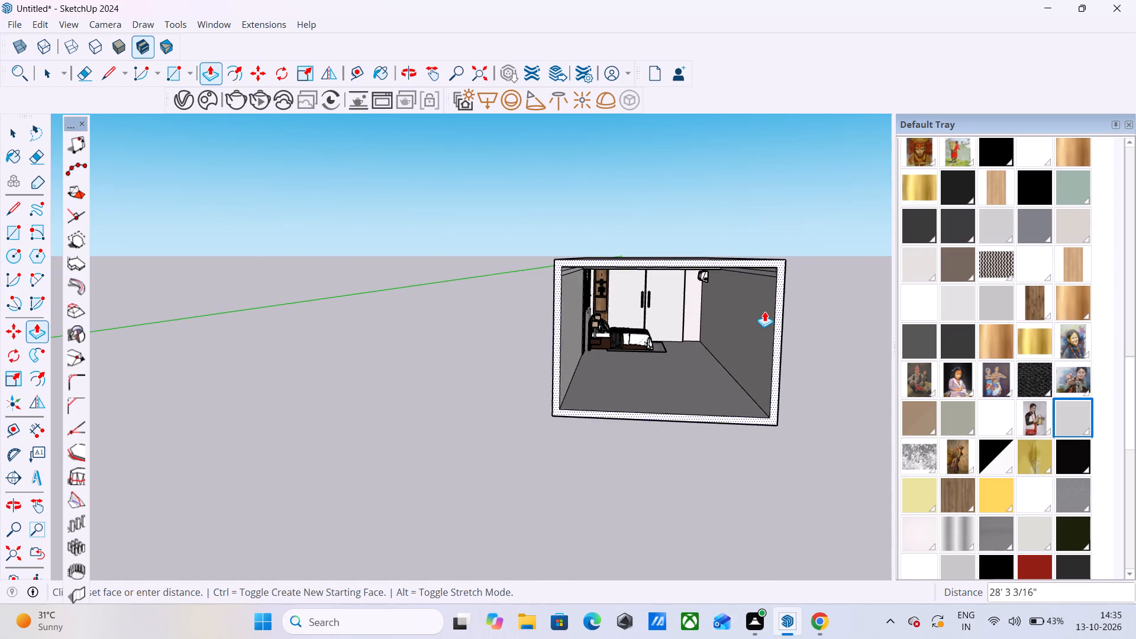
click(773, 320)
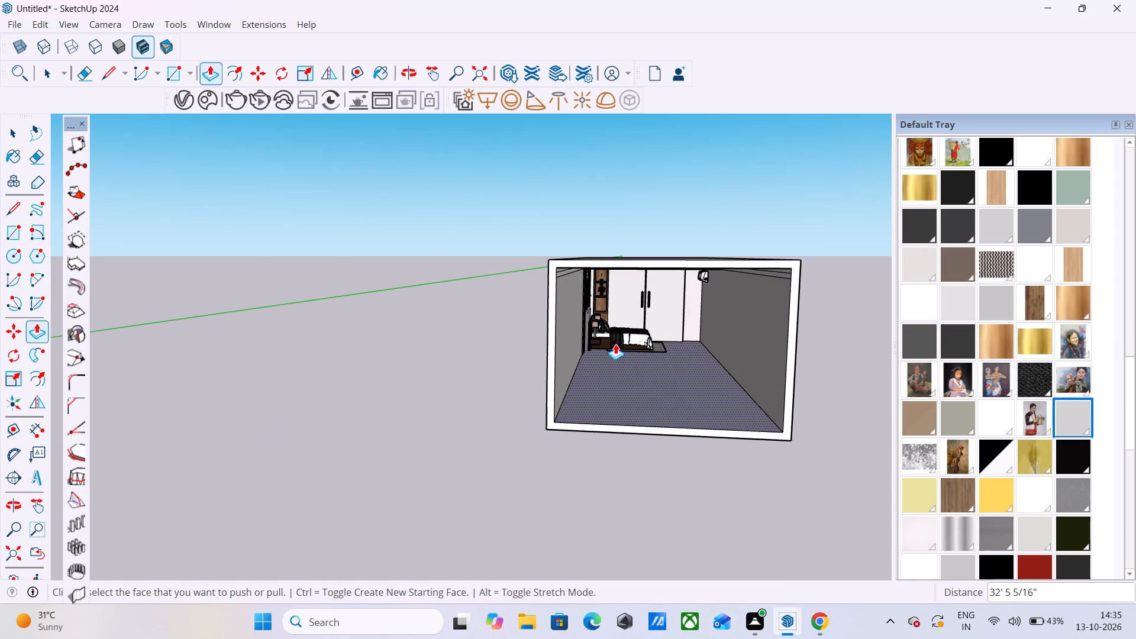
Close the open front end of the room with a 14' by 10' rectangle between the frame's inner corners.
key(r)
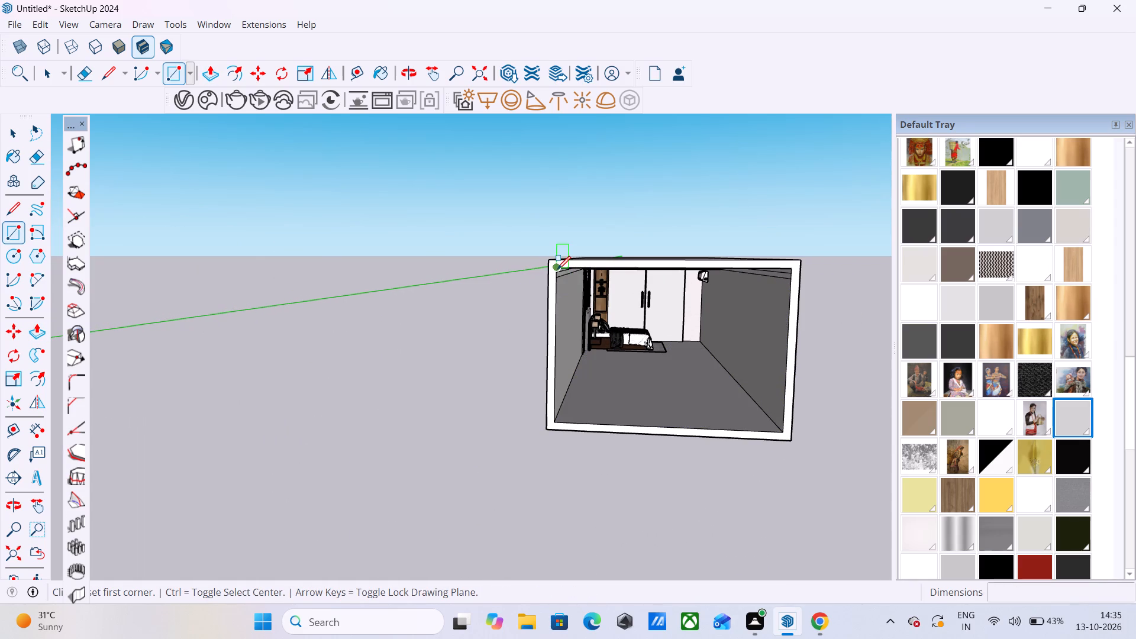
click(558, 268)
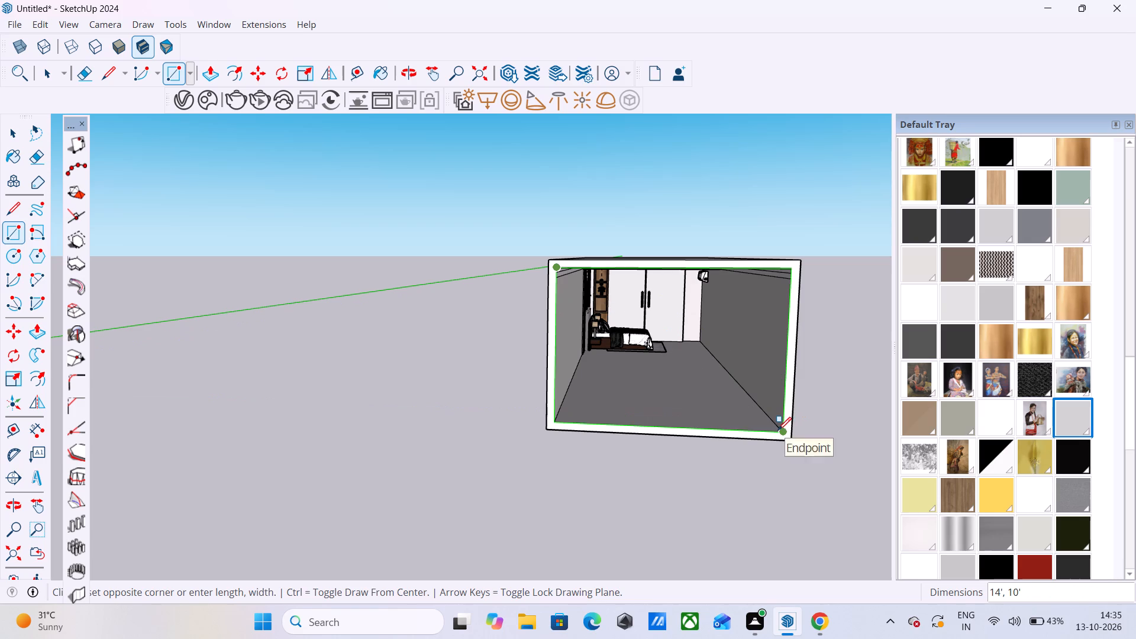
click(779, 433)
Add a new scene from inside the enclosed bedroom, facing the wardrobe with the bed, slatted wall and ceiling panel in frame.
scroll(741, 303, up, 10)
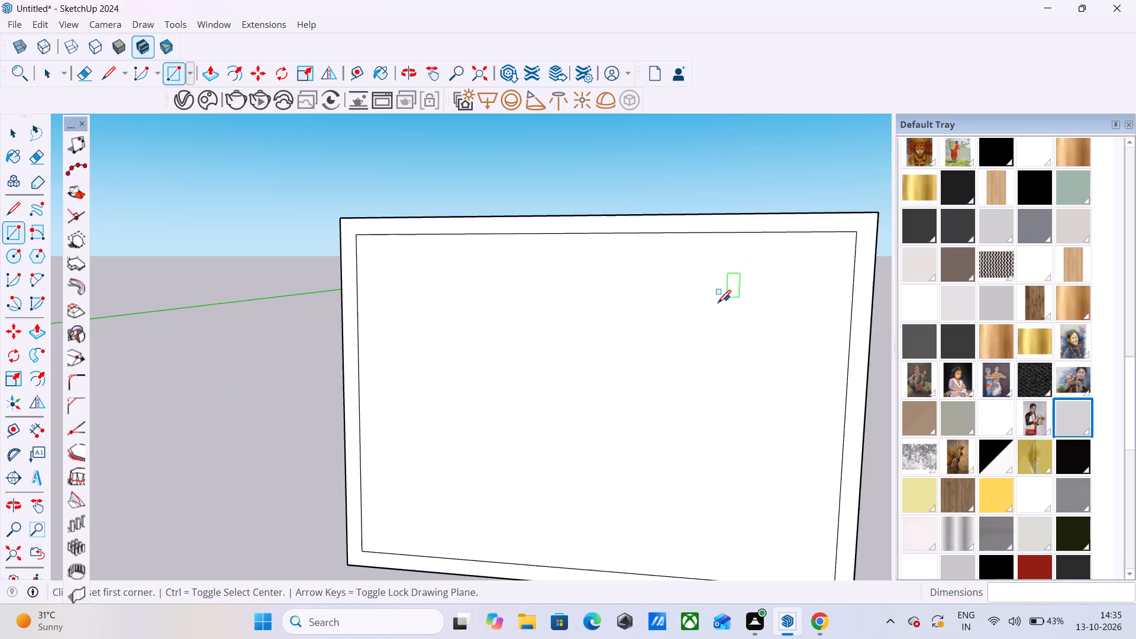
scroll(712, 308, up, 4)
key(space)
scroll(712, 308, up, 4)
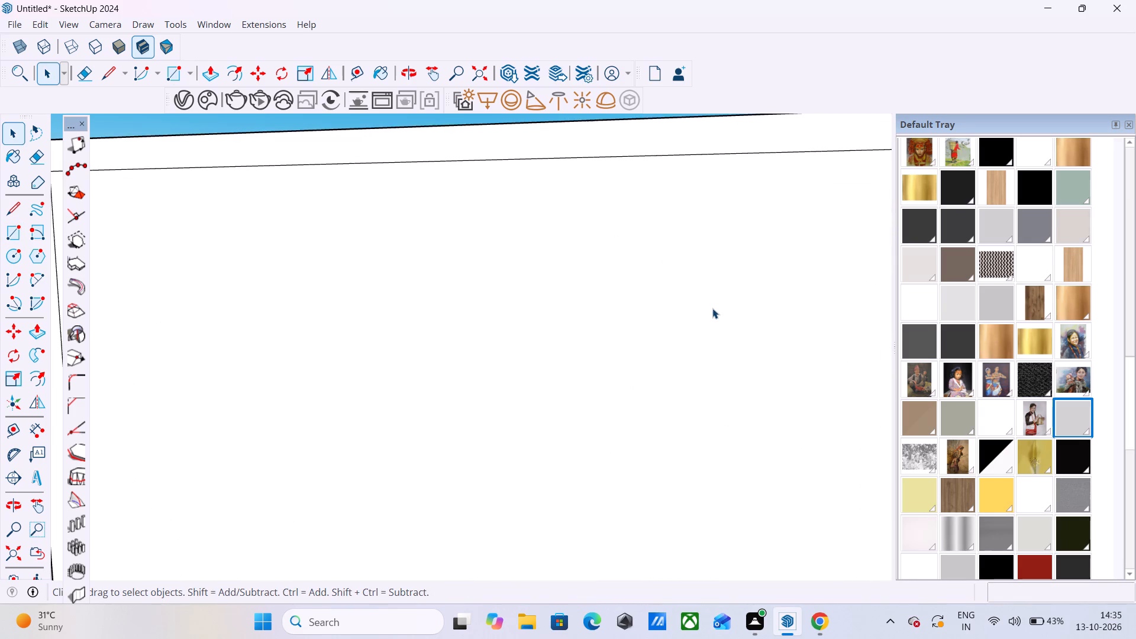
scroll(712, 308, up, 8)
scroll(712, 308, up, 14)
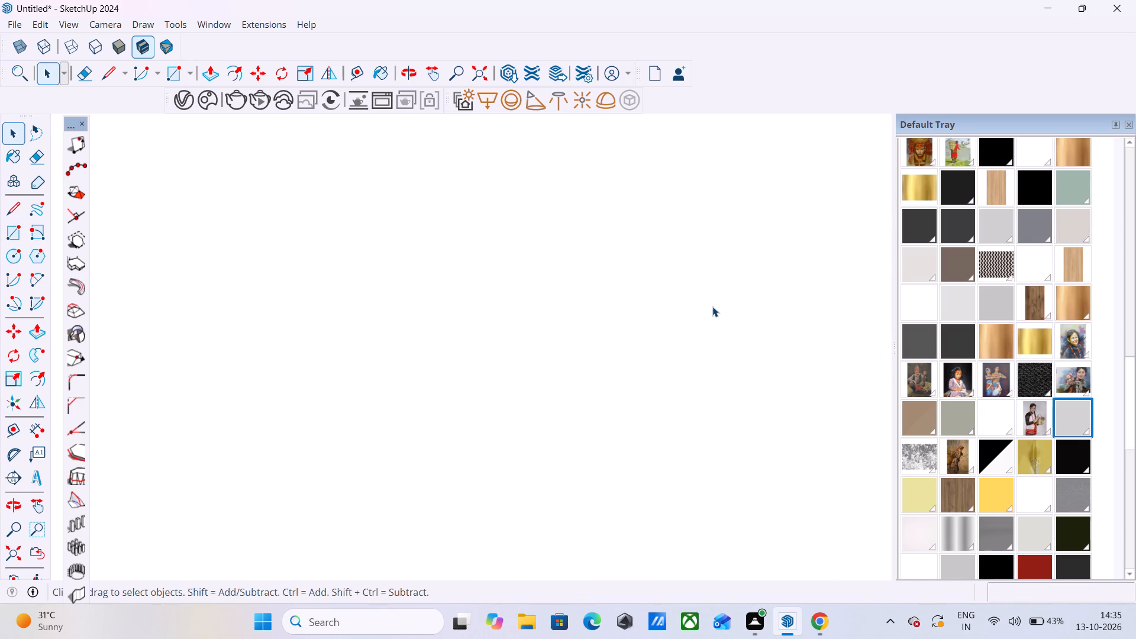
scroll(712, 306, up, 19)
scroll(712, 306, up, 19)
scroll(712, 306, up, 7)
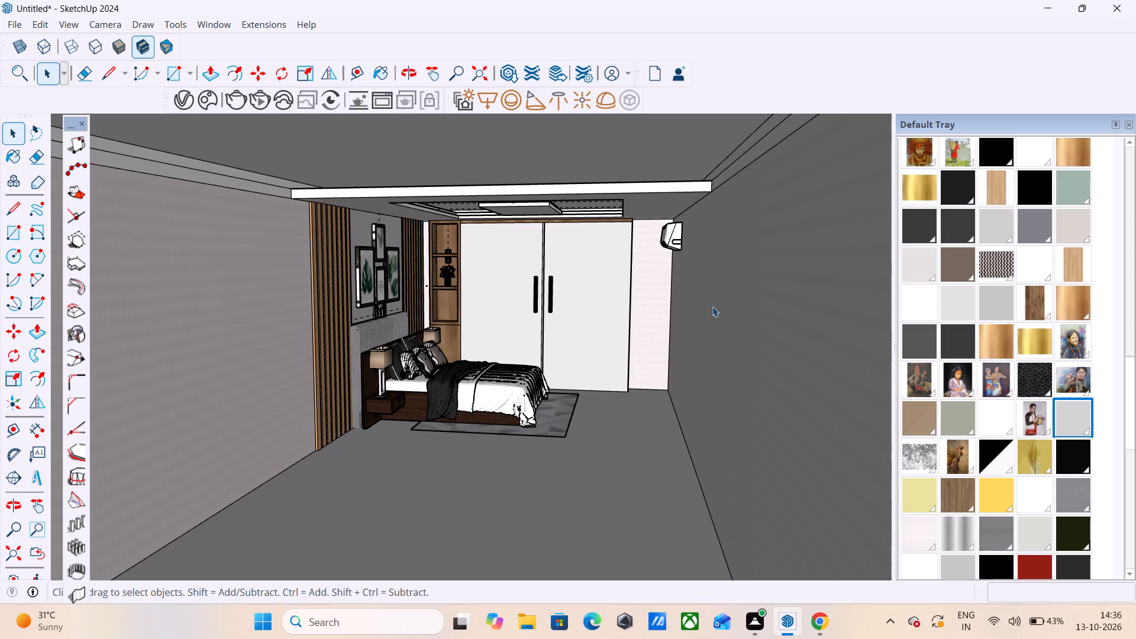
scroll(383, 382, up, 2)
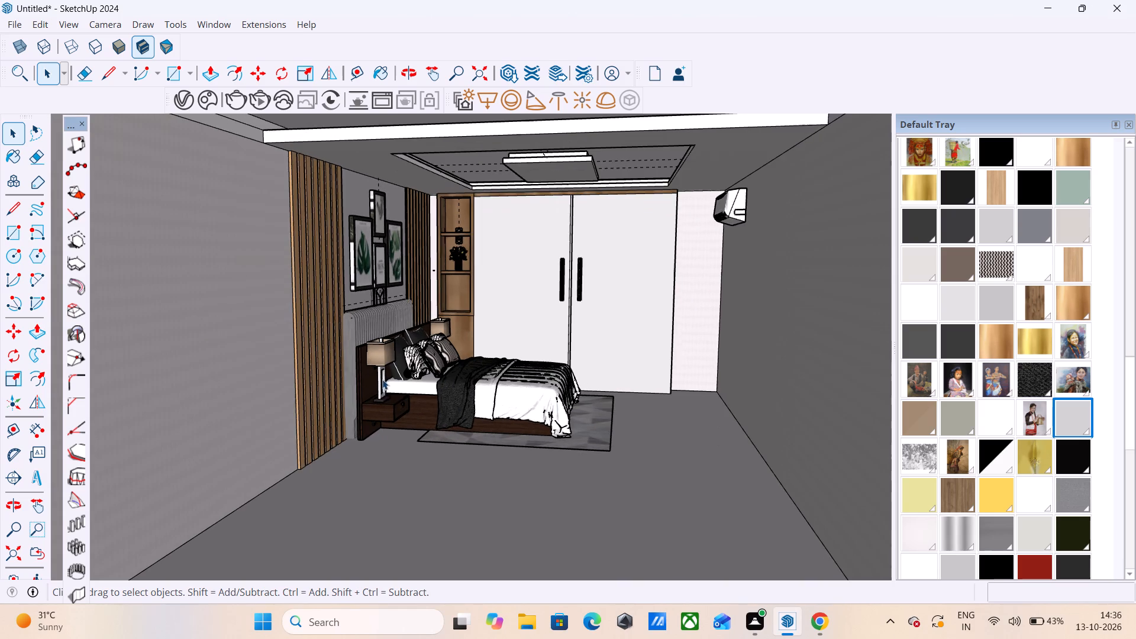
scroll(393, 379, up, 3)
scroll(554, 424, up, 1)
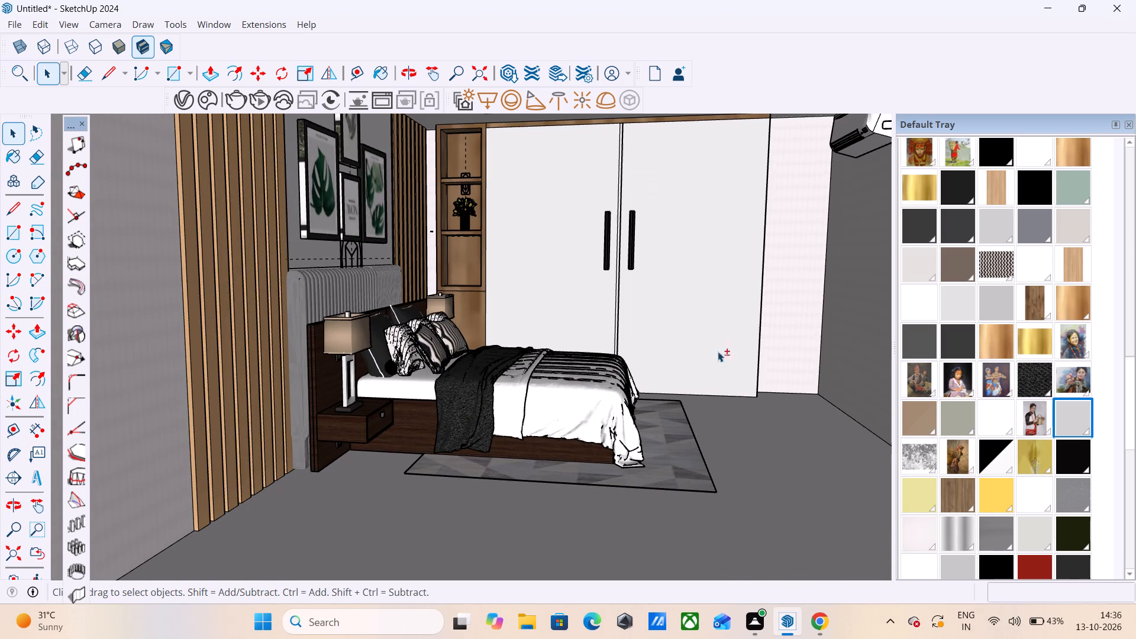
shift+middle_drag(734, 331, 696, 399)
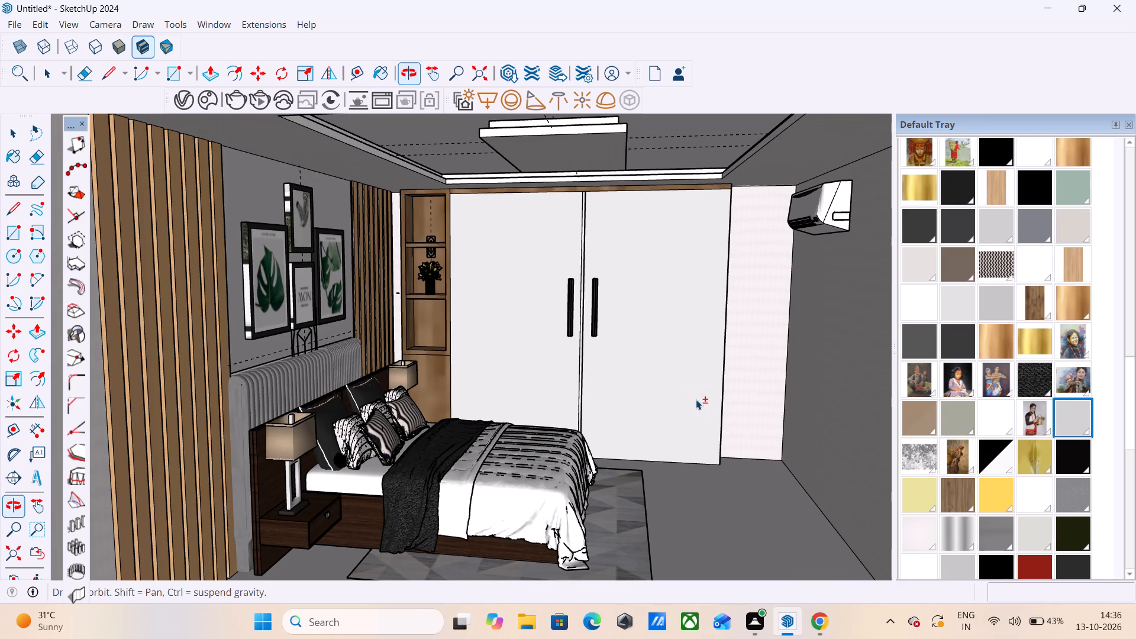
scroll(696, 399, down, 2)
middle_drag(696, 441, 697, 401)
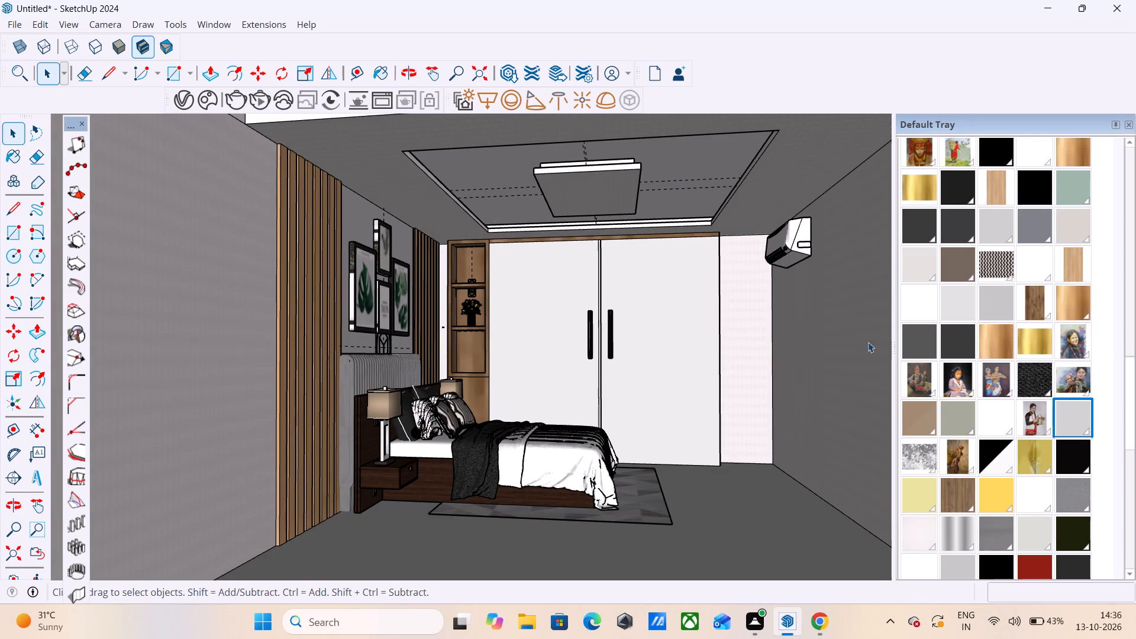
click(1129, 141)
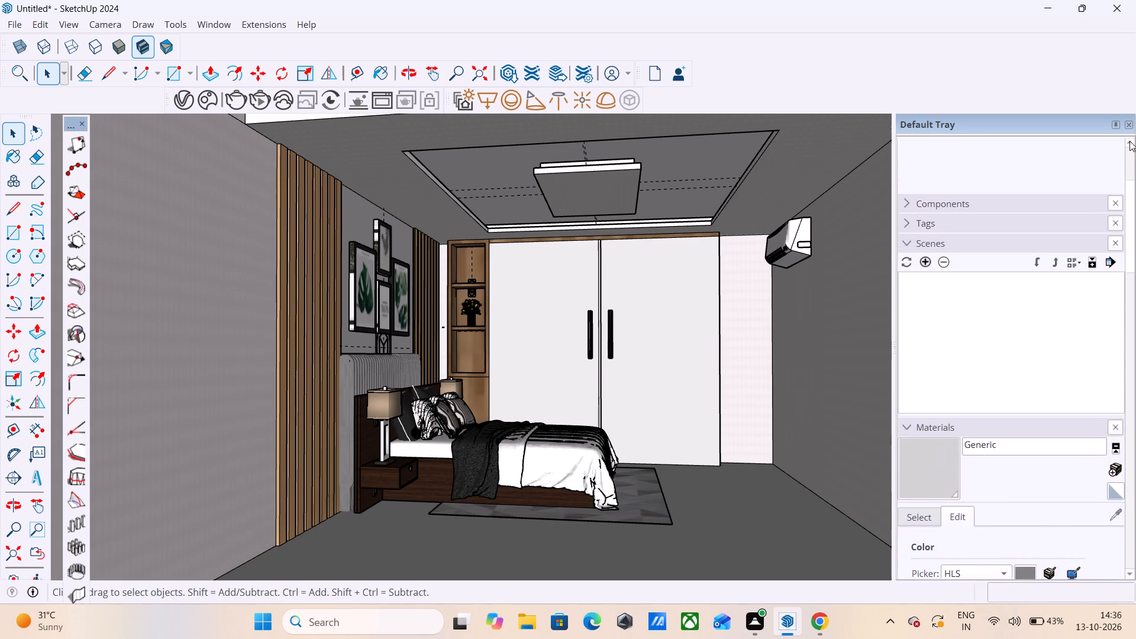
click(947, 258)
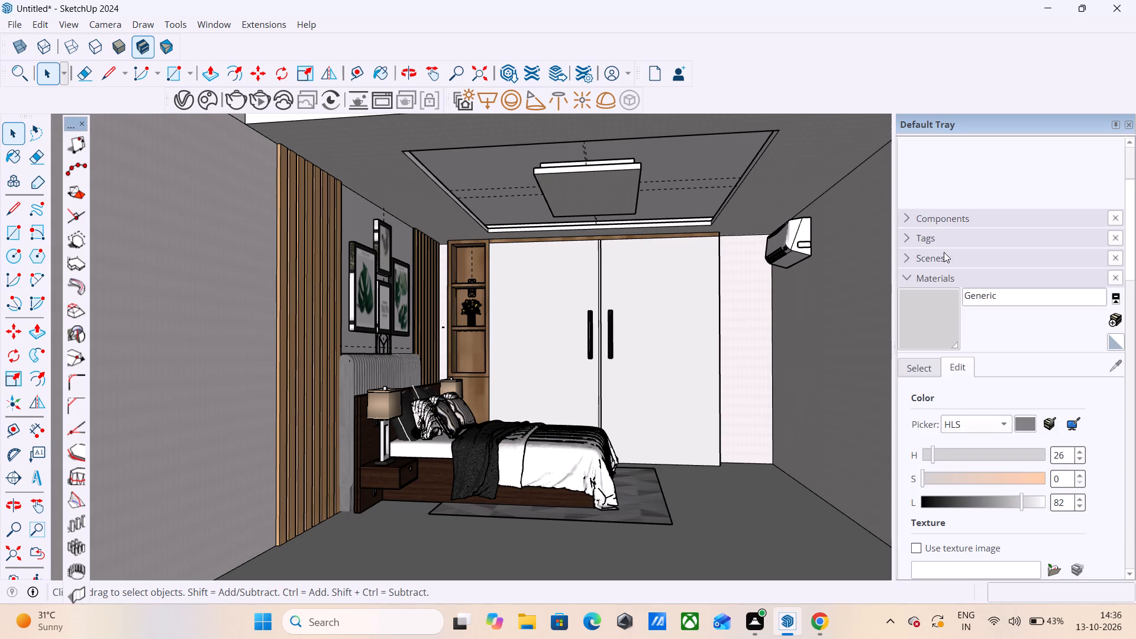
click(945, 256)
click(926, 276)
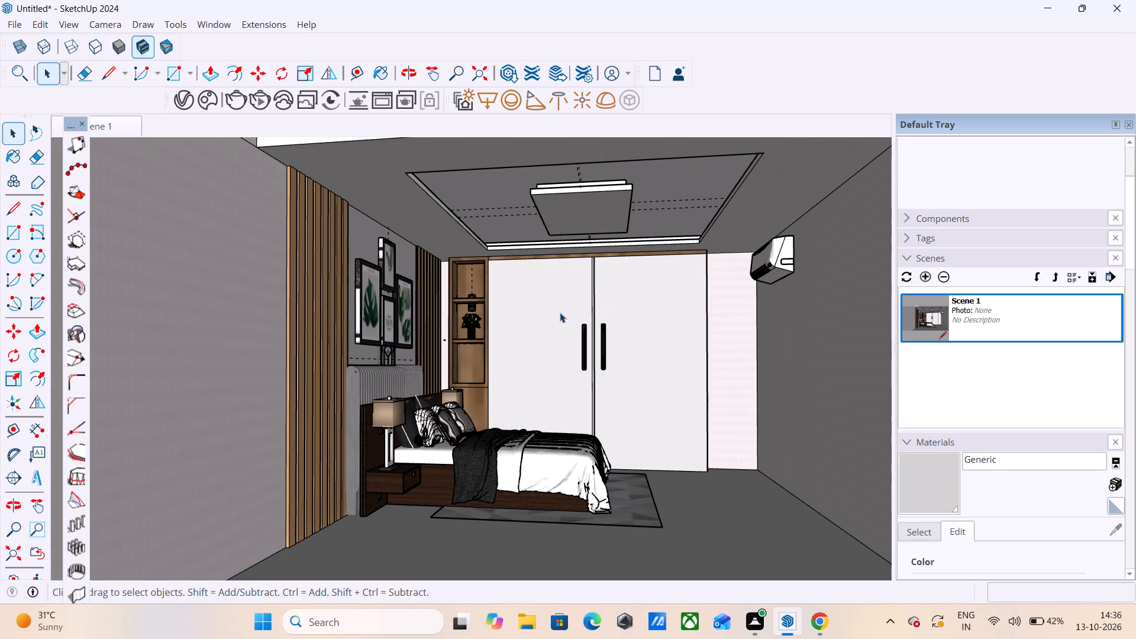
Examine the bedroom interior from several angles and distances to find a composition with the bed, artwork, wardrobe and ceiling.
scroll(554, 314, up, 2)
shift+middle_drag(257, 273, 257, 257)
shift+scroll(256, 264, up, 1)
shift+middle_click(257, 257)
shift+middle_drag(257, 257, 357, 254)
shift+middle_click(381, 255)
middle_click(786, 353)
middle_drag(786, 353, 718, 354)
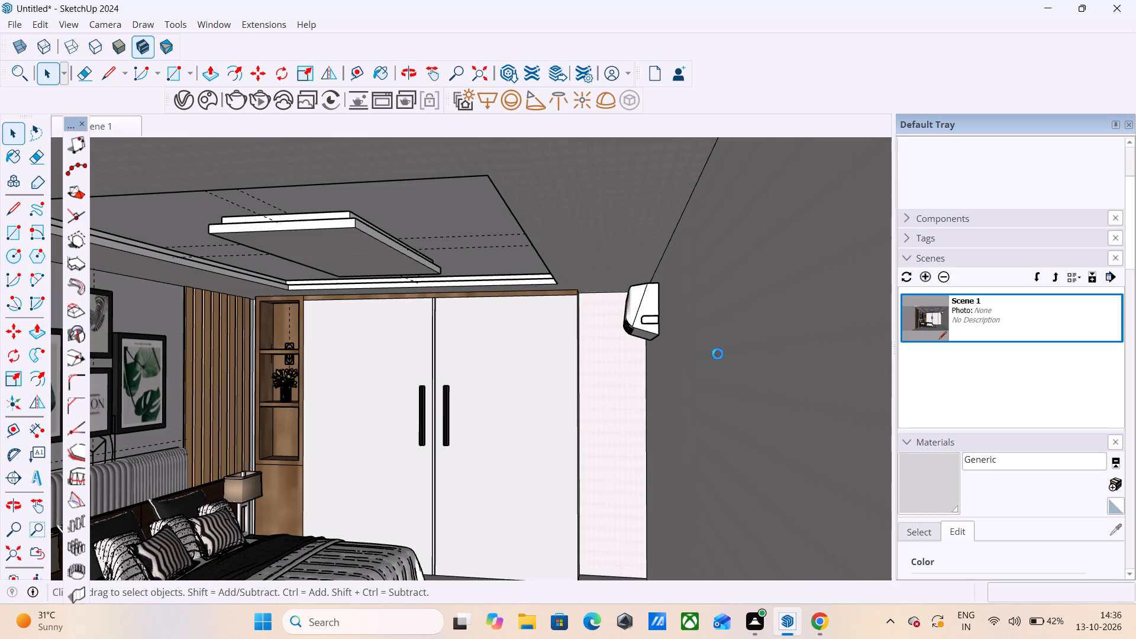
middle_drag(333, 313, 454, 317)
middle_drag(371, 335, 386, 335)
middle_drag(386, 335, 403, 335)
scroll(324, 304, down, 2)
middle_click(273, 446)
middle_drag(276, 438, 288, 411)
scroll(303, 372, down, 3)
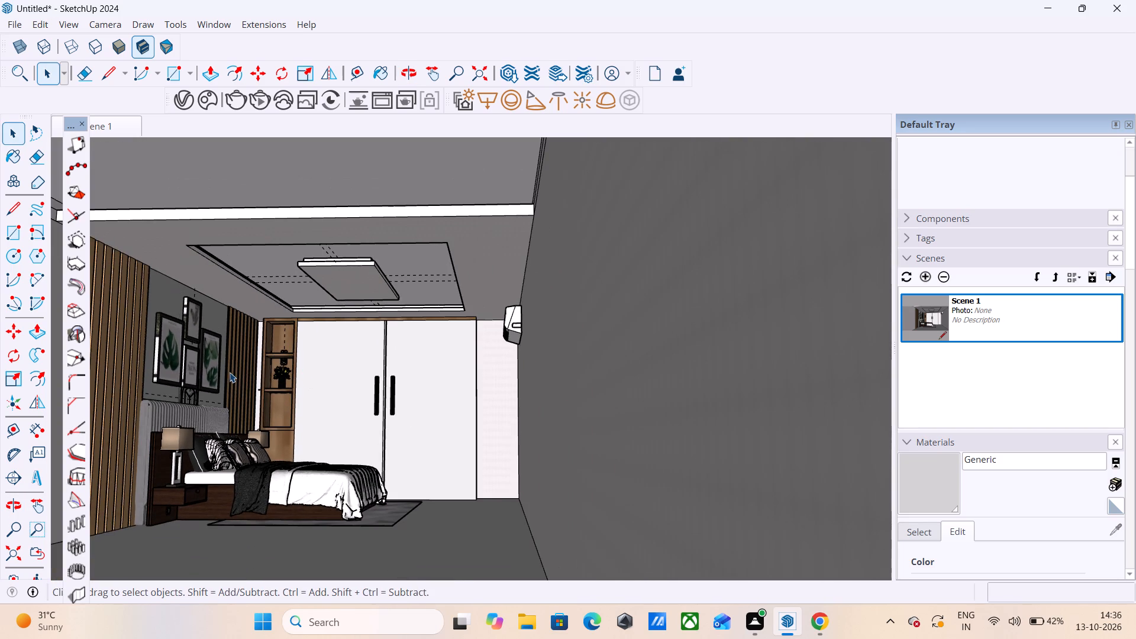
shift+middle_drag(220, 357, 279, 368)
scroll(300, 418, up, 2)
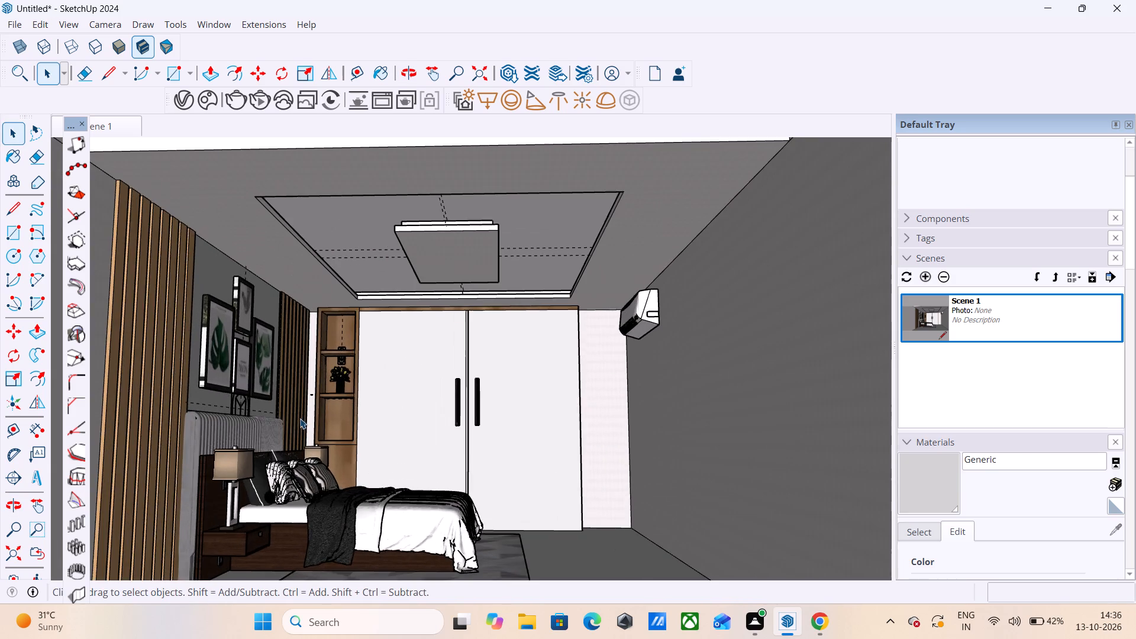
scroll(369, 291, down, 2)
middle_drag(372, 345, 380, 386)
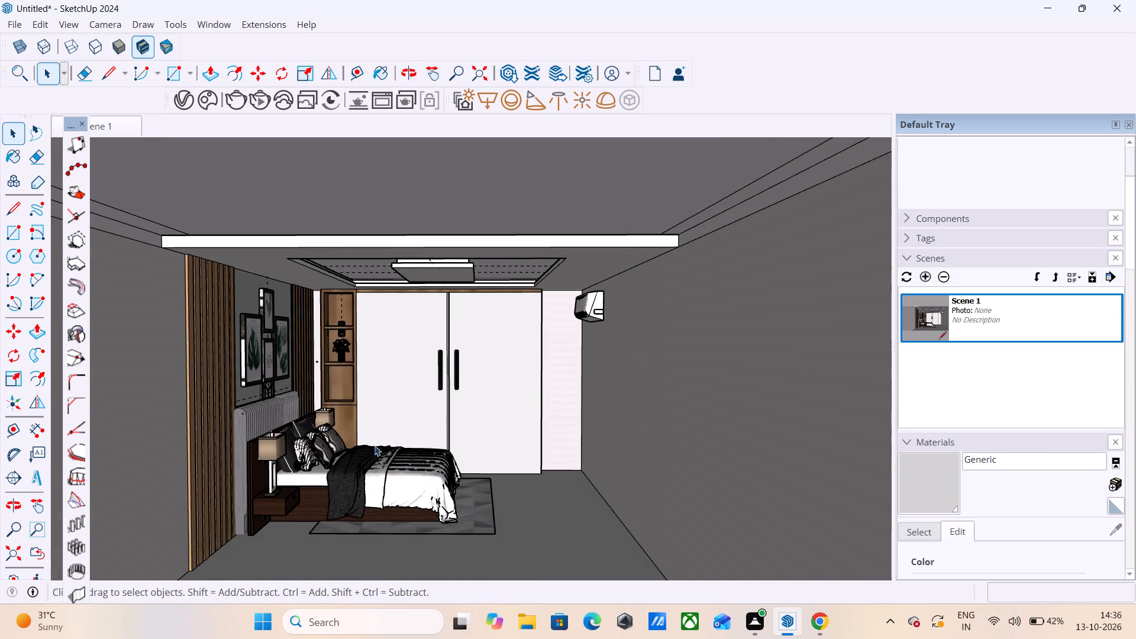
scroll(371, 467, up, 2)
scroll(433, 328, down, 1)
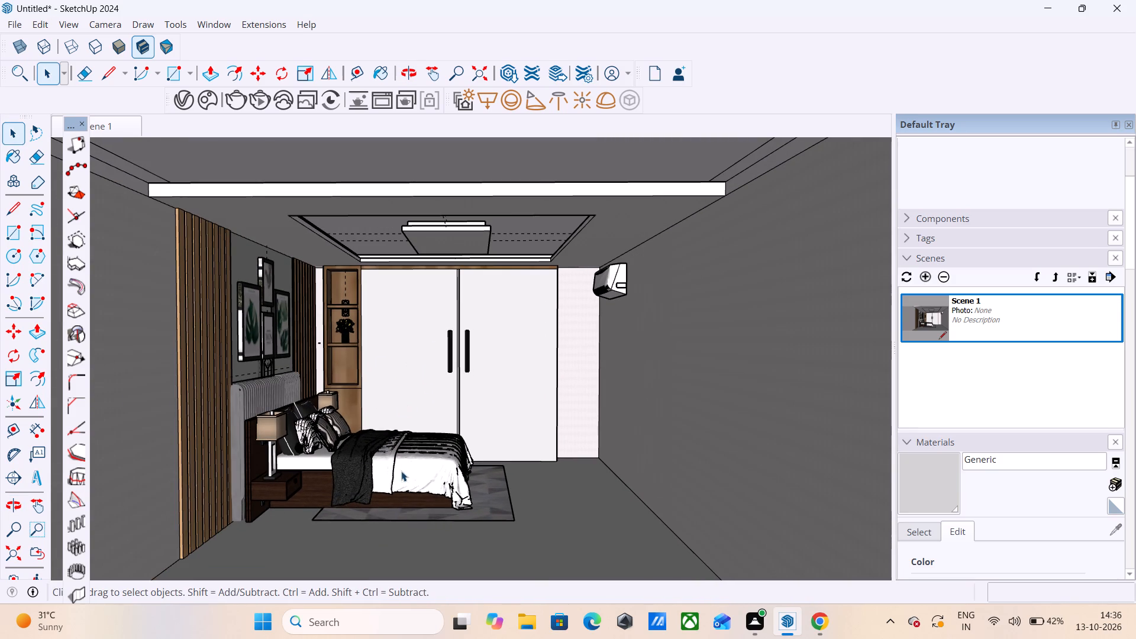
scroll(381, 536, up, 2)
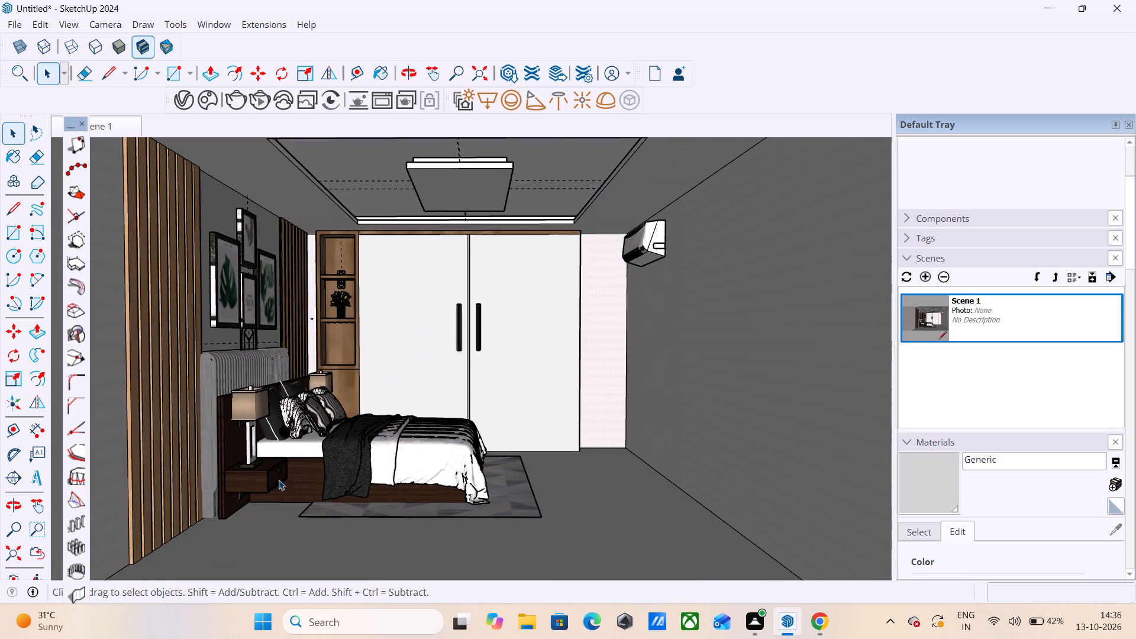
scroll(188, 353, up, 2)
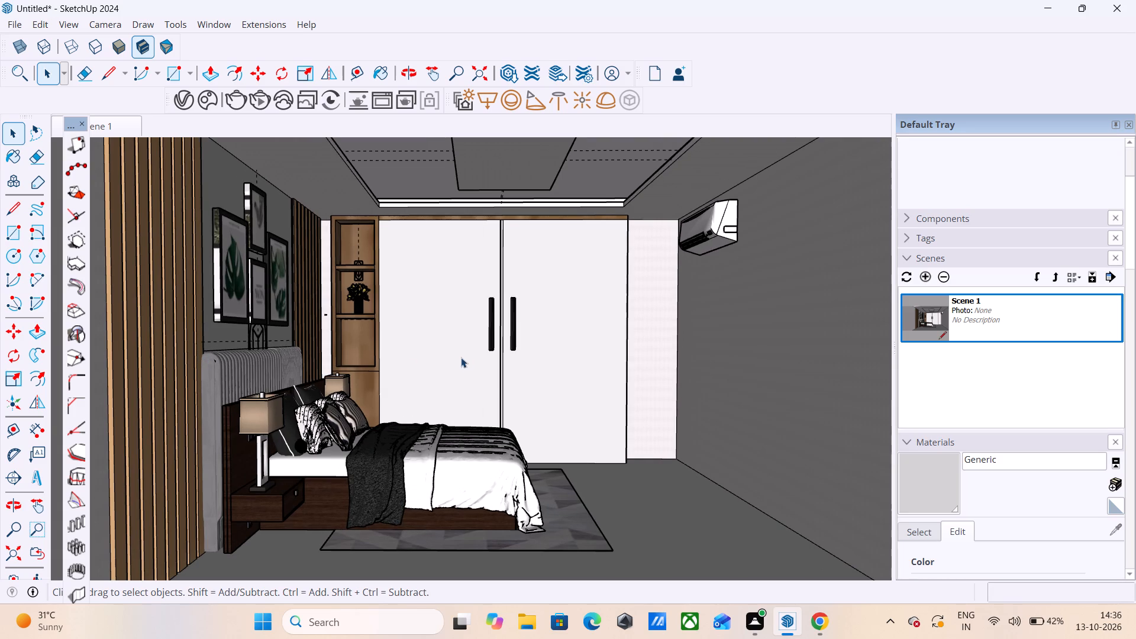
middle_drag(382, 357, 326, 366)
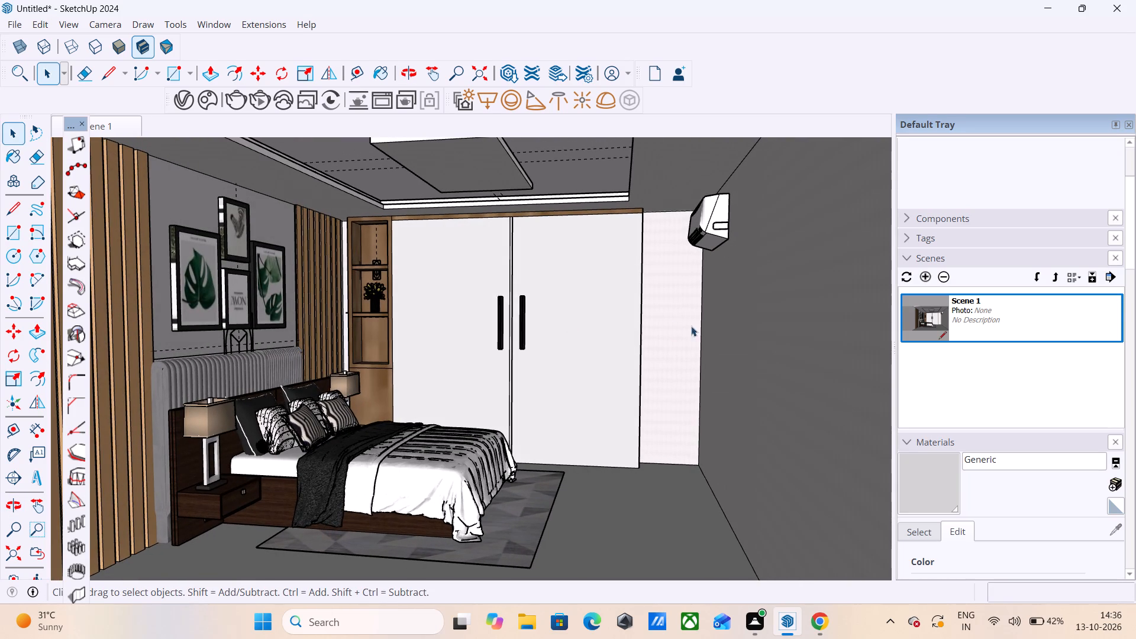
scroll(741, 333, down, 2)
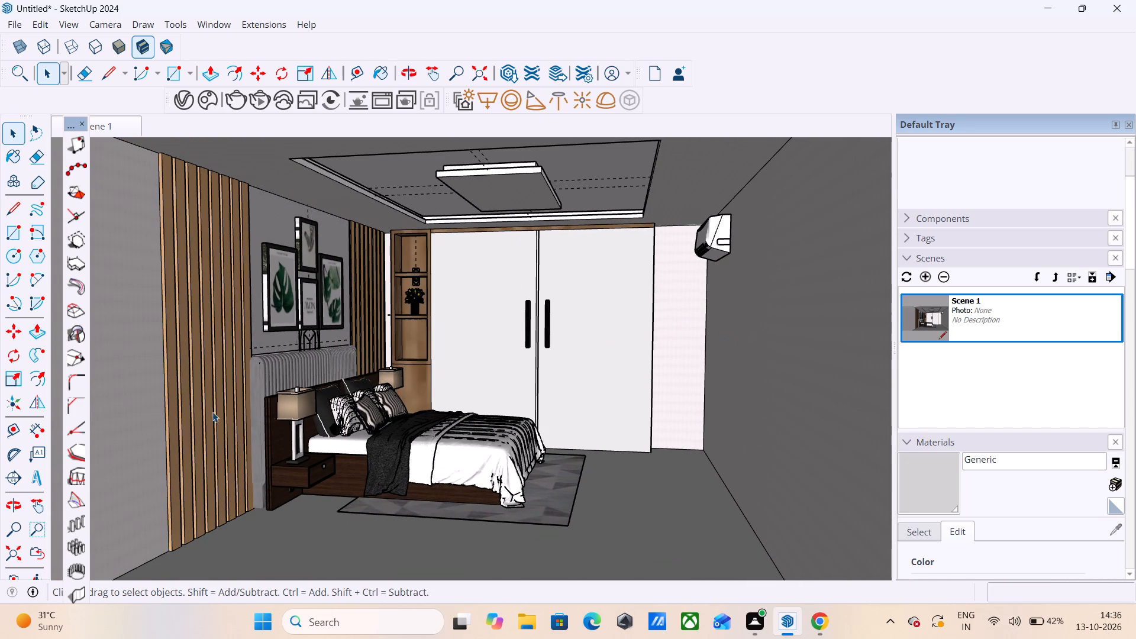
scroll(112, 411, up, 1)
scroll(177, 381, up, 1)
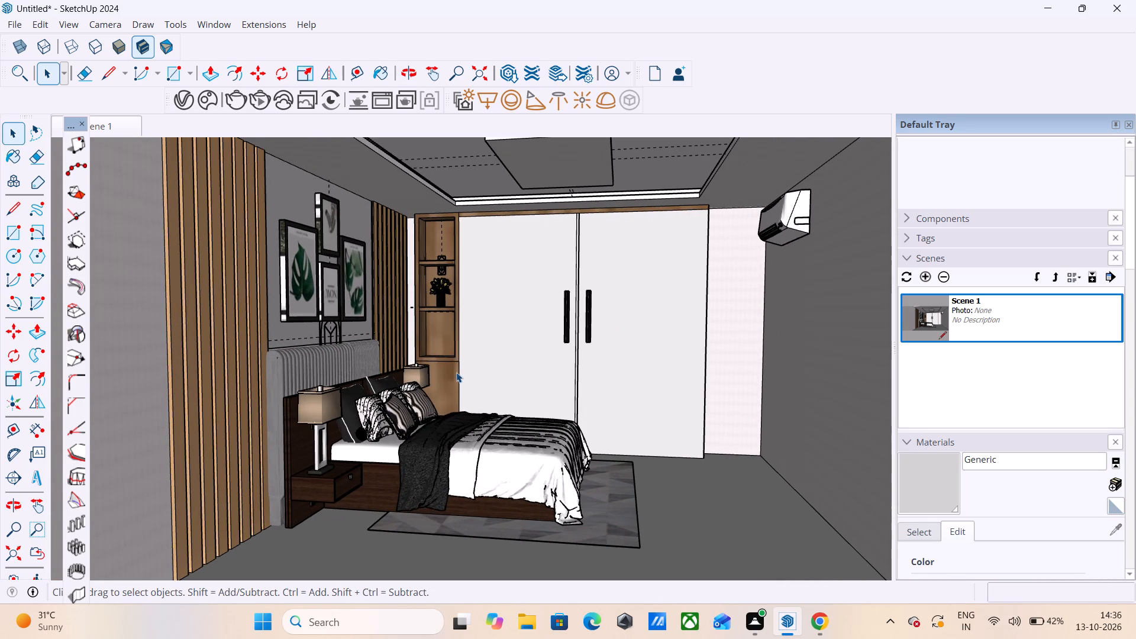
middle_drag(457, 372, 409, 383)
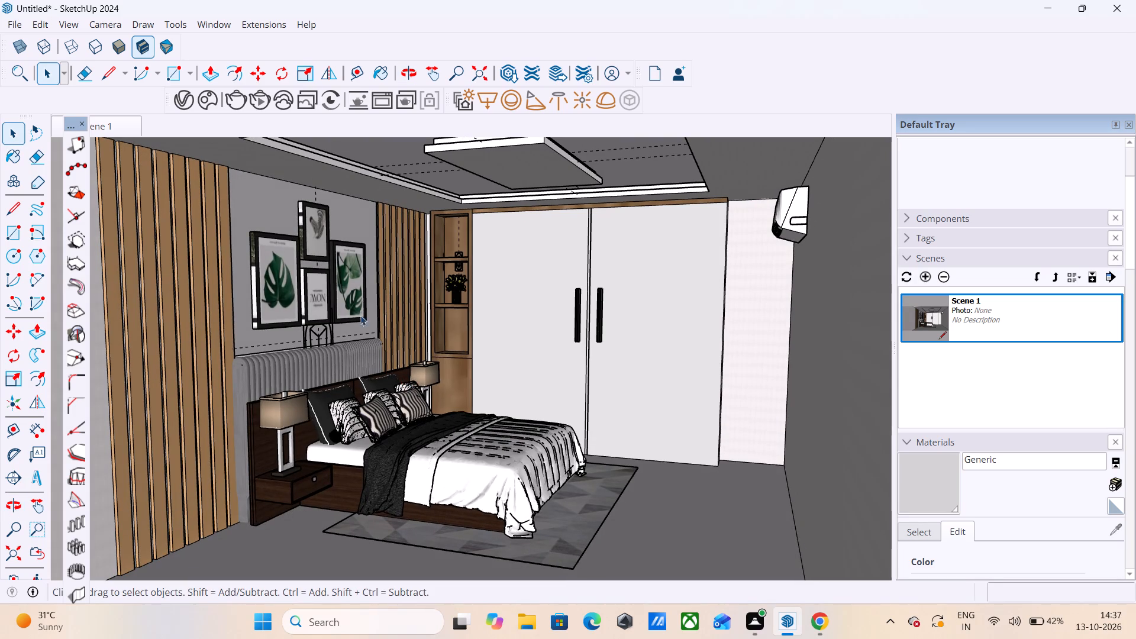
shift+middle_drag(321, 237, 331, 247)
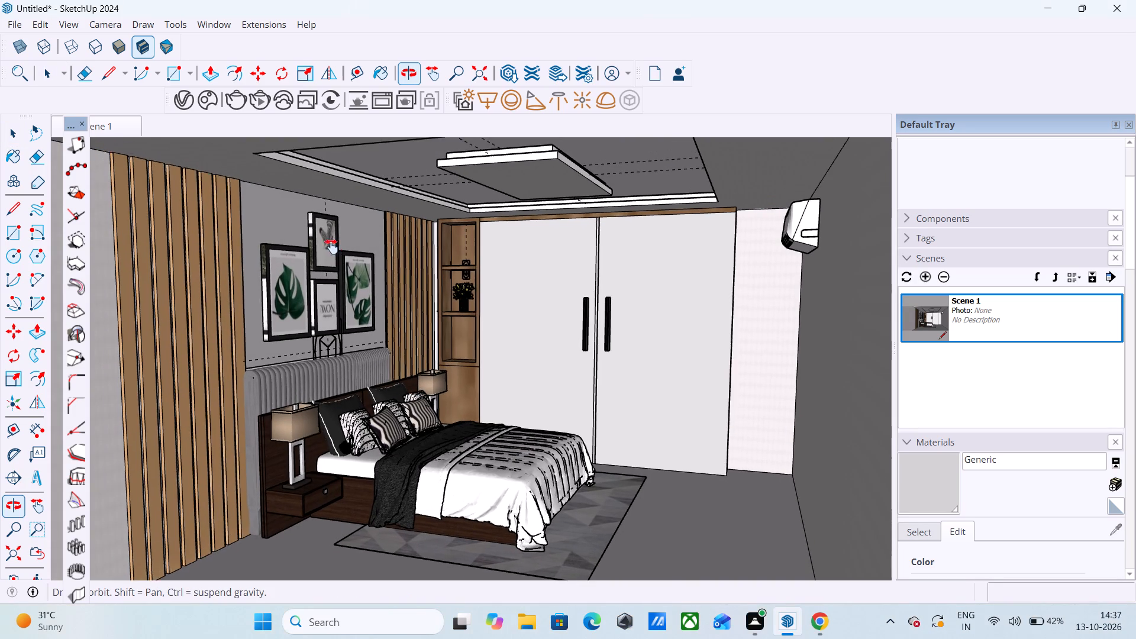
shift+middle_drag(331, 247, 376, 224)
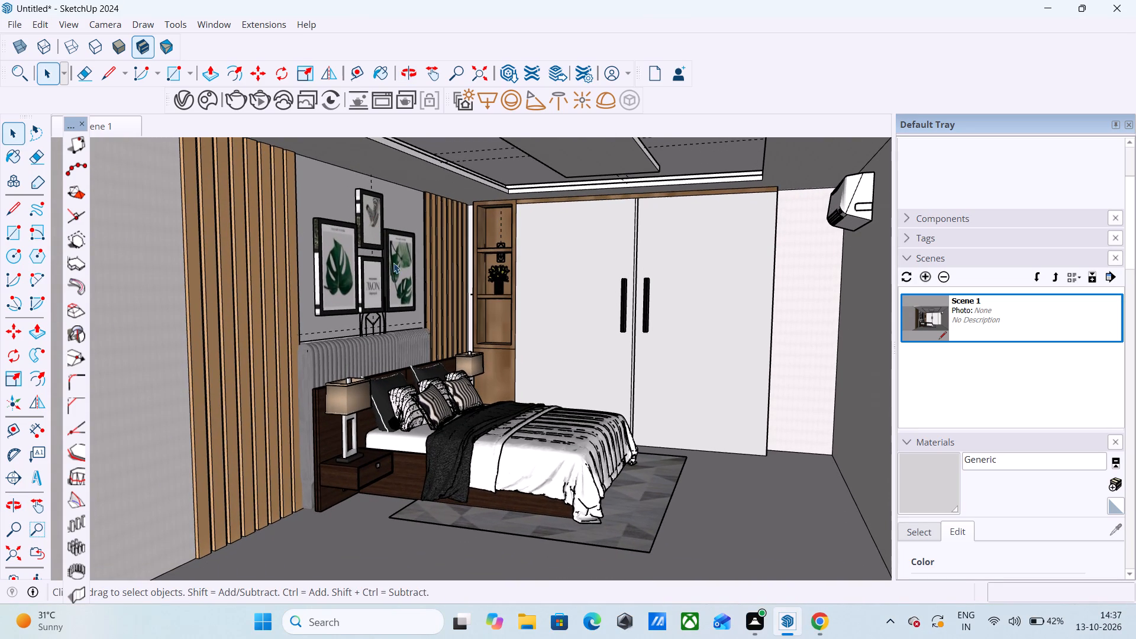
scroll(389, 343, down, 1)
middle_drag(441, 246, 437, 257)
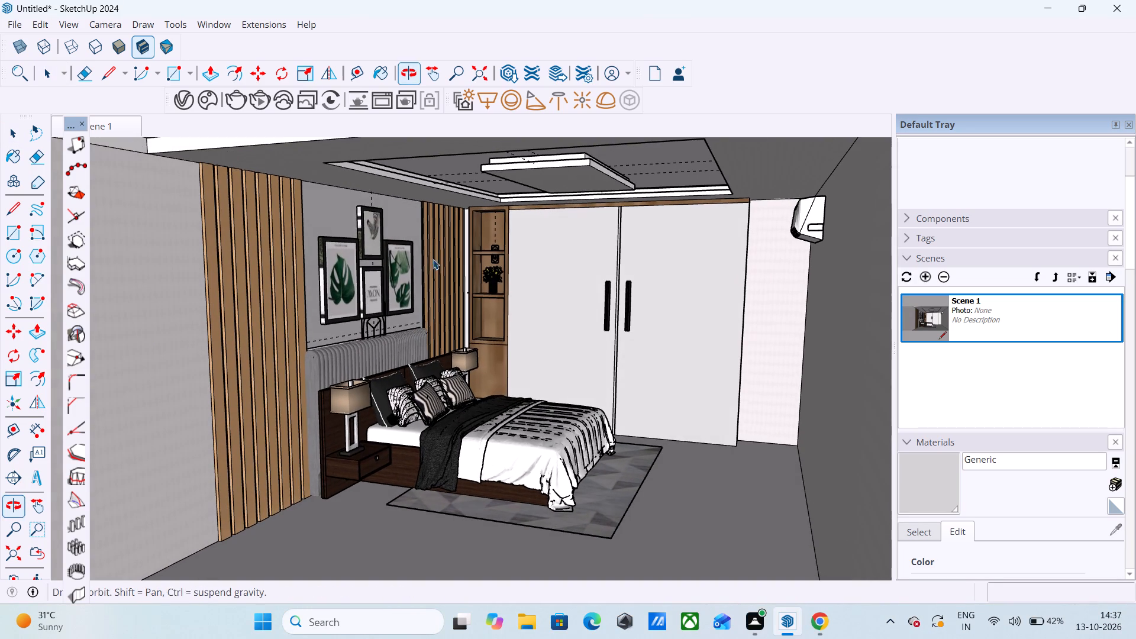
middle_click(432, 260)
shift+middle_drag(475, 246, 466, 260)
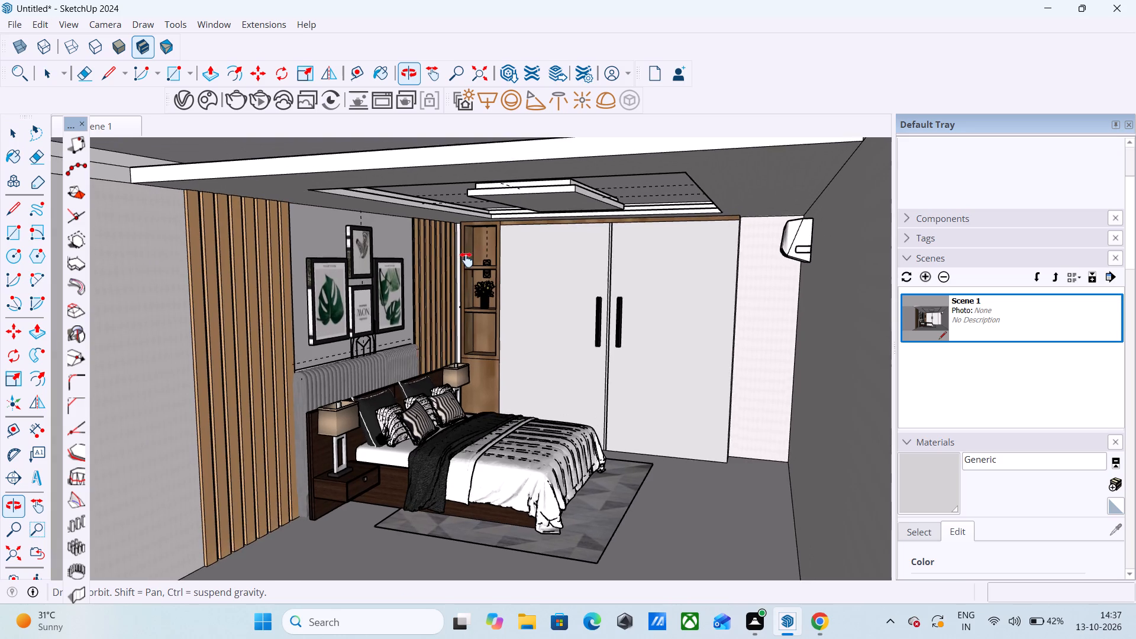
shift+middle_drag(466, 260, 450, 252)
scroll(408, 365, up, 2)
scroll(408, 365, down, 1)
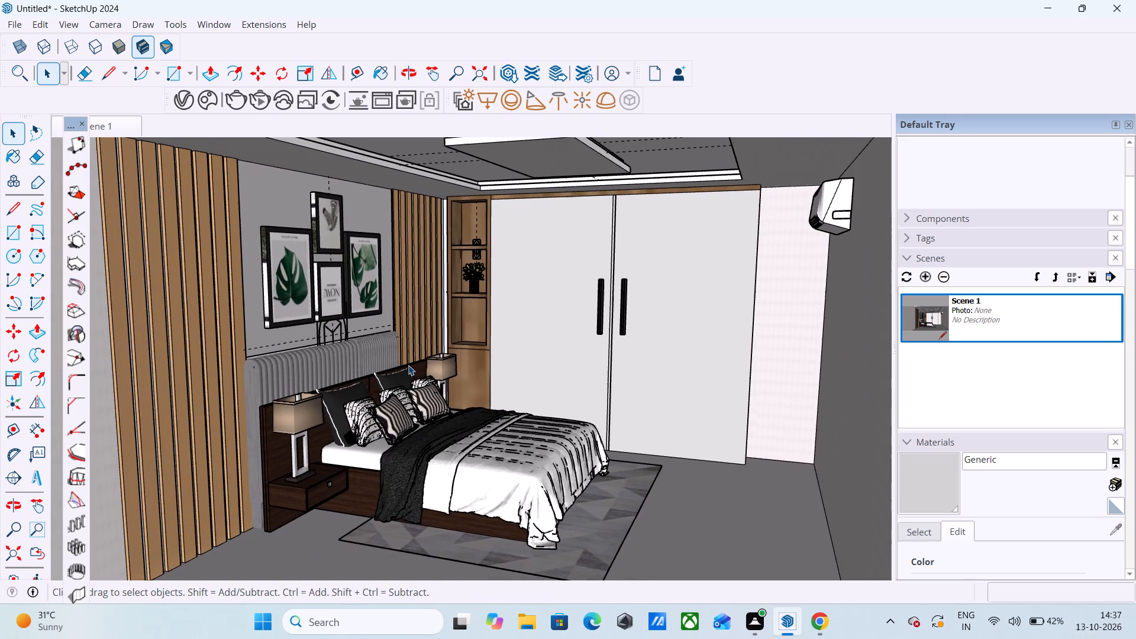
middle_drag(433, 417, 447, 387)
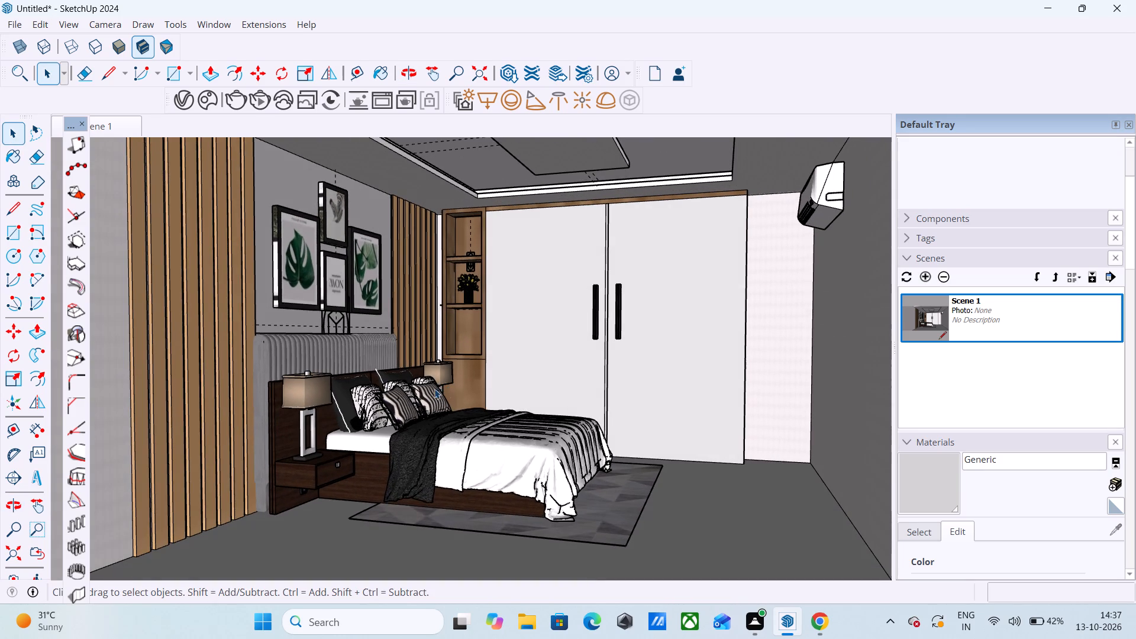
scroll(416, 392, down, 1)
shift+middle_click(507, 327)
shift+middle_click(506, 328)
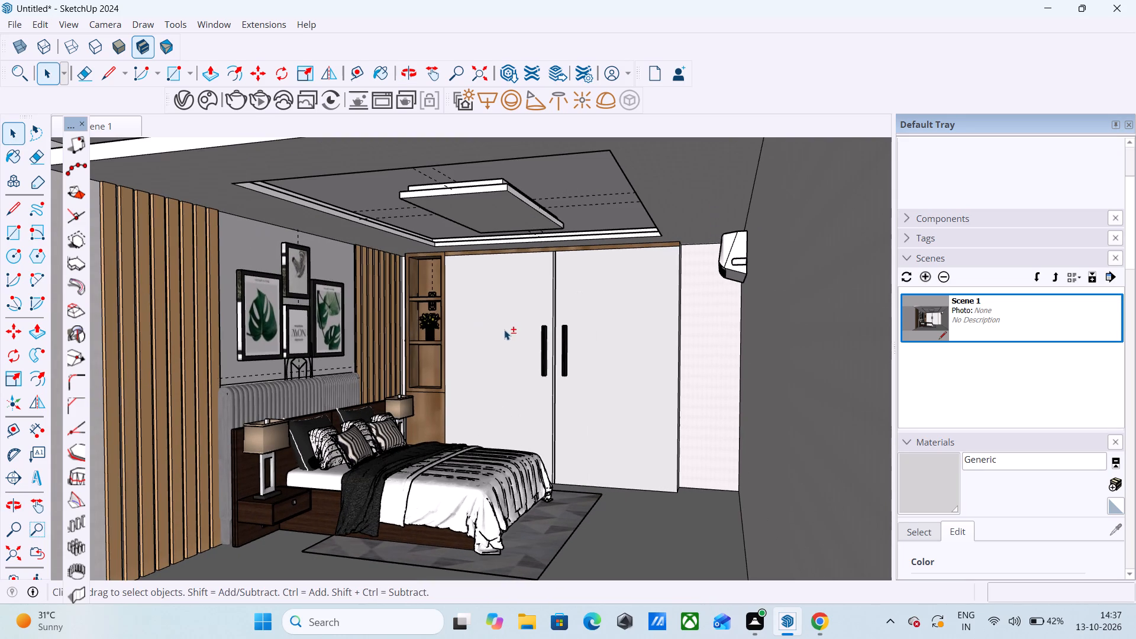
Add a second interior scene with a wide oblique view of the slatted wall, bed, ceiling panel, wardrobe and air conditioner.
scroll(603, 311, down, 1)
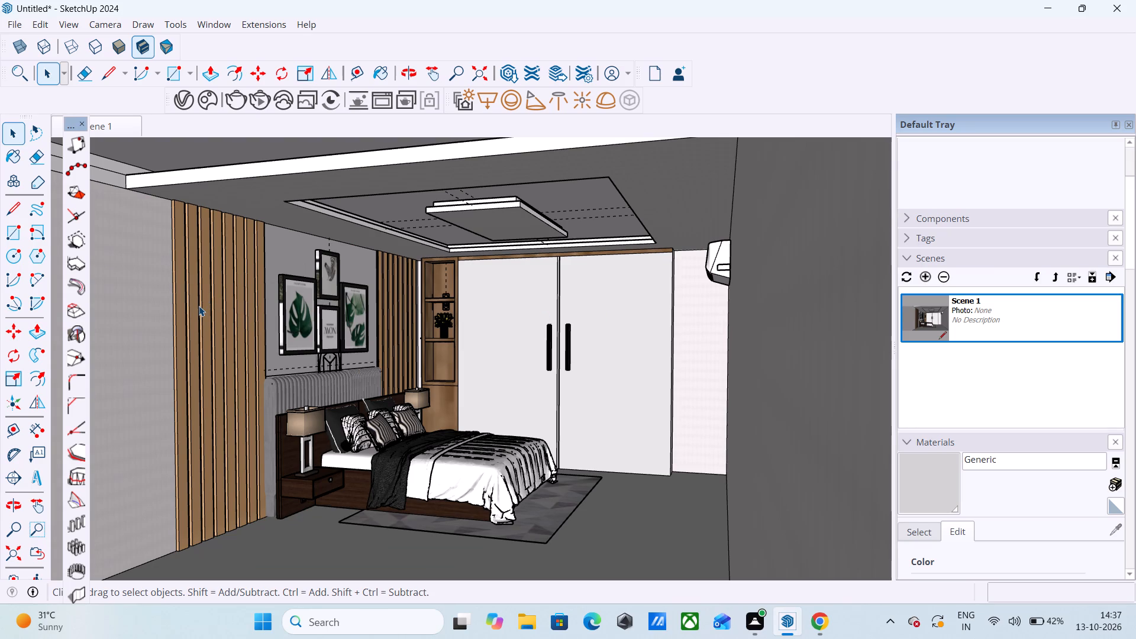
scroll(199, 306, up, 1)
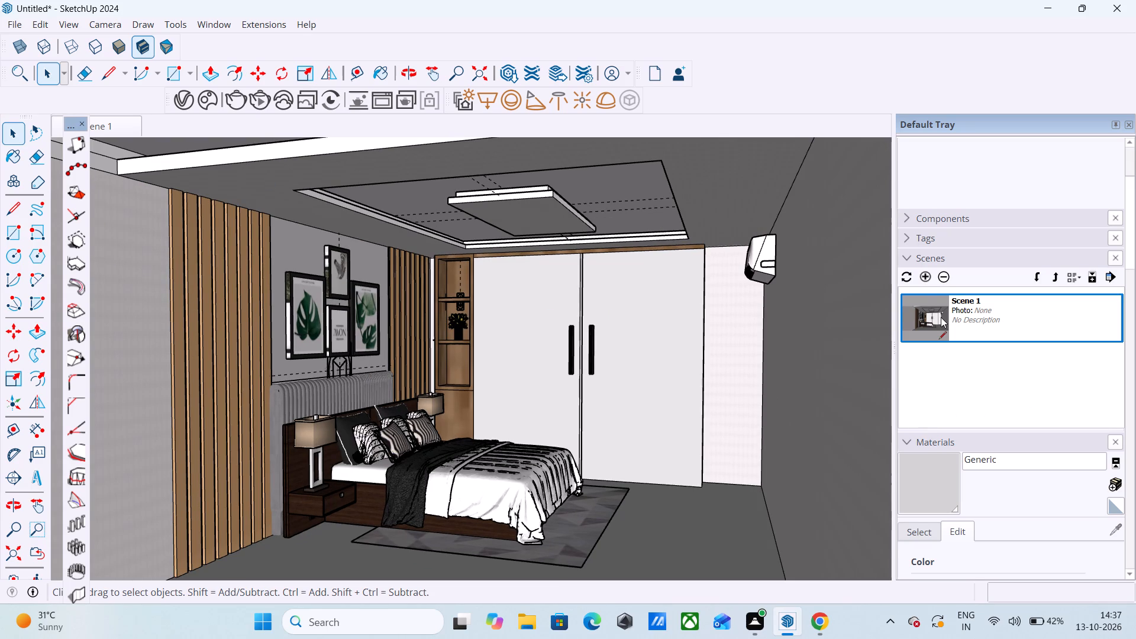
click(922, 276)
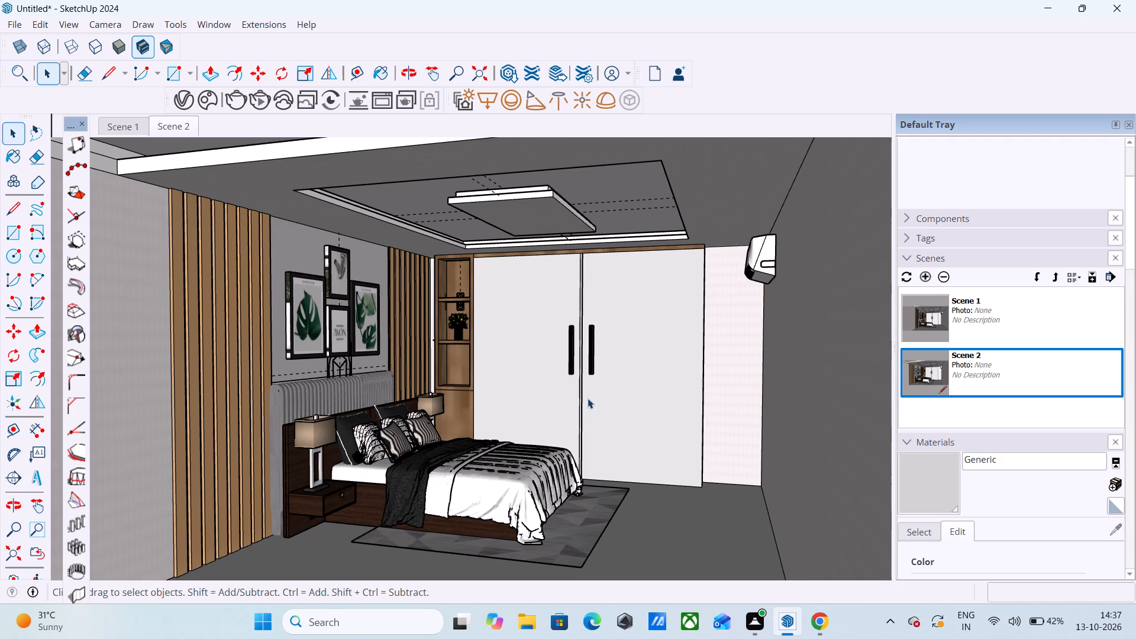
Add a third scene from slightly closer to the bed, keeping the slatted wall, wardrobe and air conditioner in frame.
scroll(537, 534, up, 1)
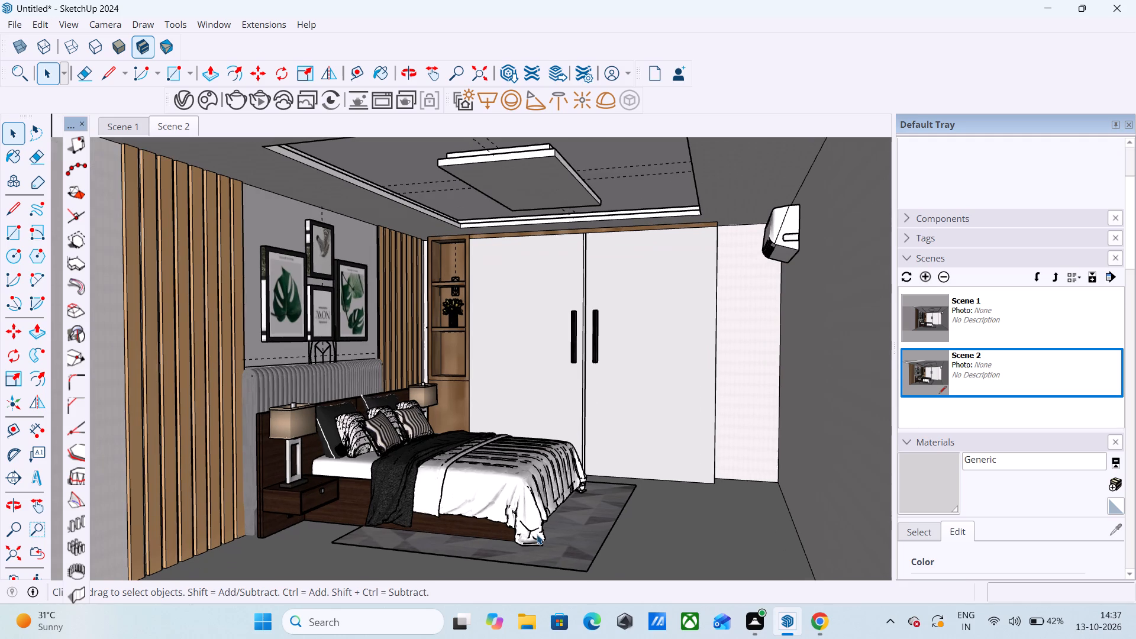
scroll(537, 534, up, 1)
scroll(537, 534, down, 1)
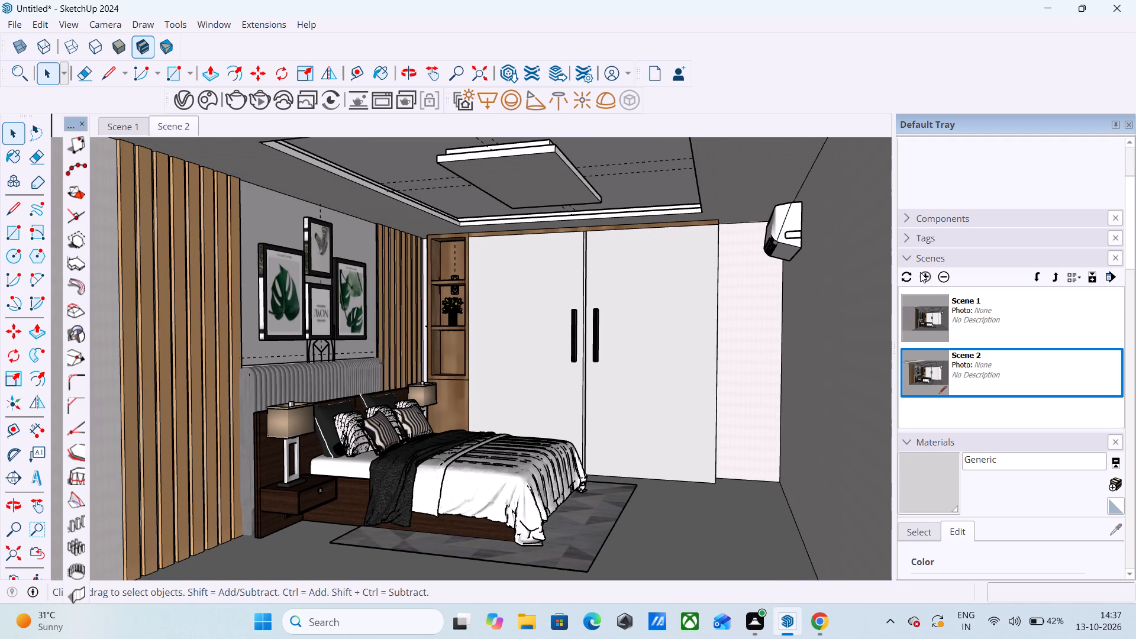
click(920, 272)
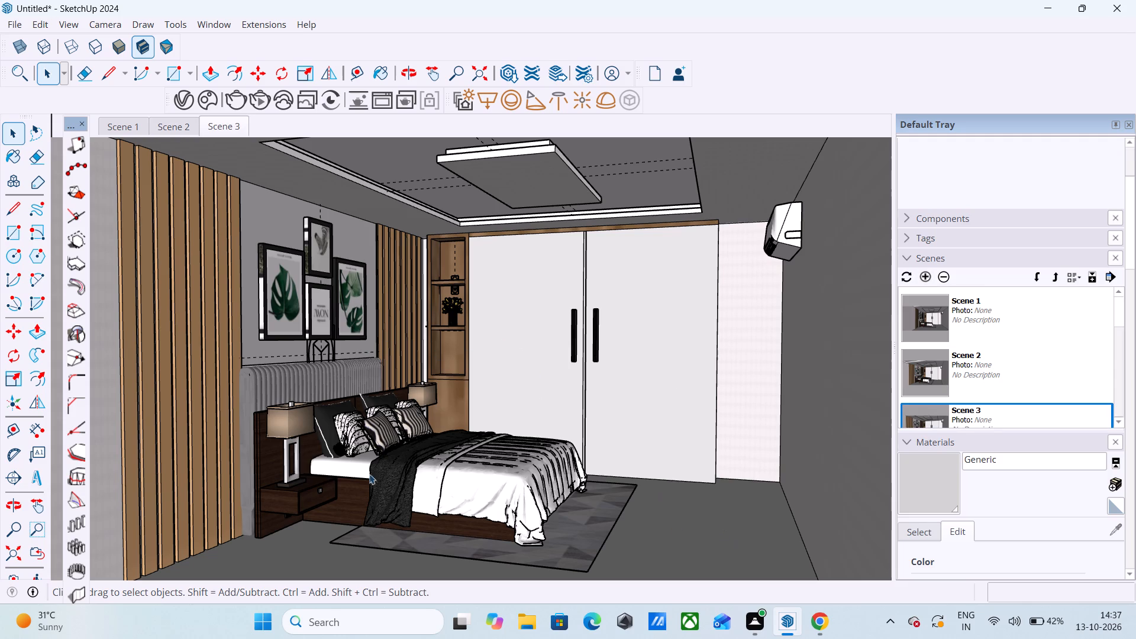
Examine the headboard wall up close, with its framed artwork, wood slats, lamps and pillows, for another camera view.
scroll(128, 347, up, 2)
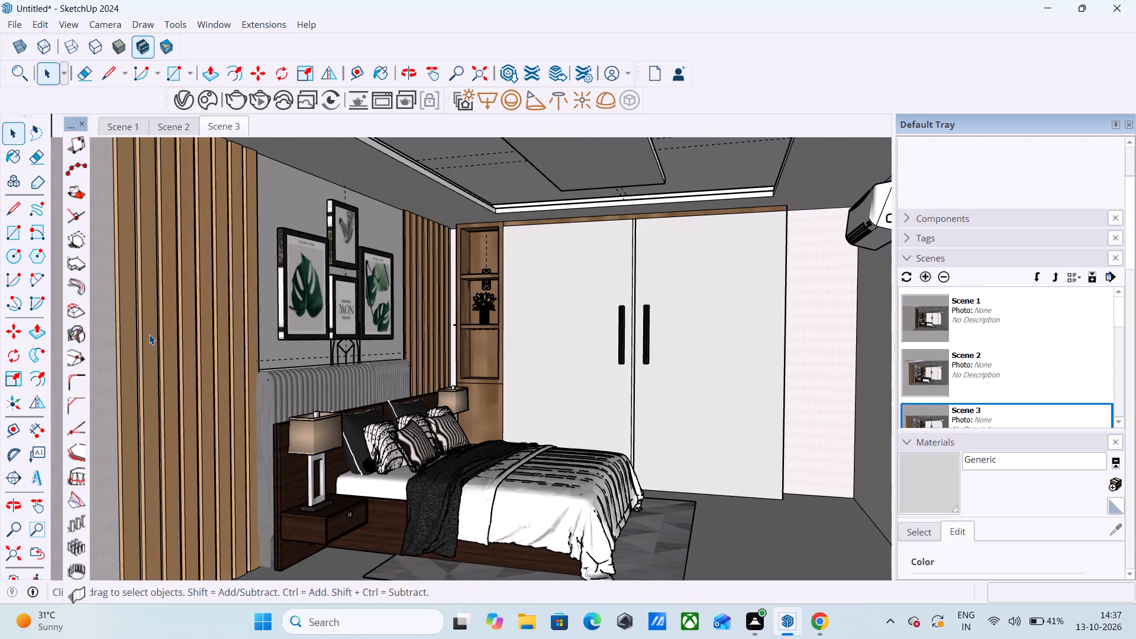
scroll(194, 289, up, 2)
middle_drag(466, 244, 408, 259)
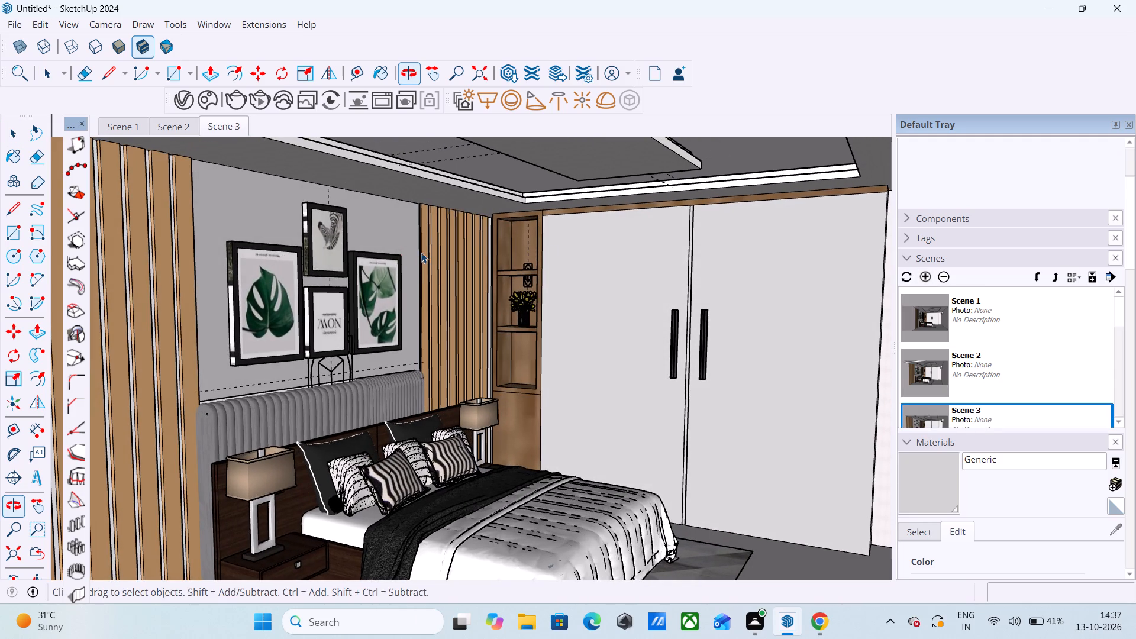
scroll(98, 422, up, 5)
shift+middle_drag(240, 291, 364, 288)
middle_drag(469, 285, 415, 301)
middle_click(376, 304)
middle_drag(340, 304, 330, 303)
middle_drag(267, 299, 254, 298)
middle_drag(213, 295, 177, 286)
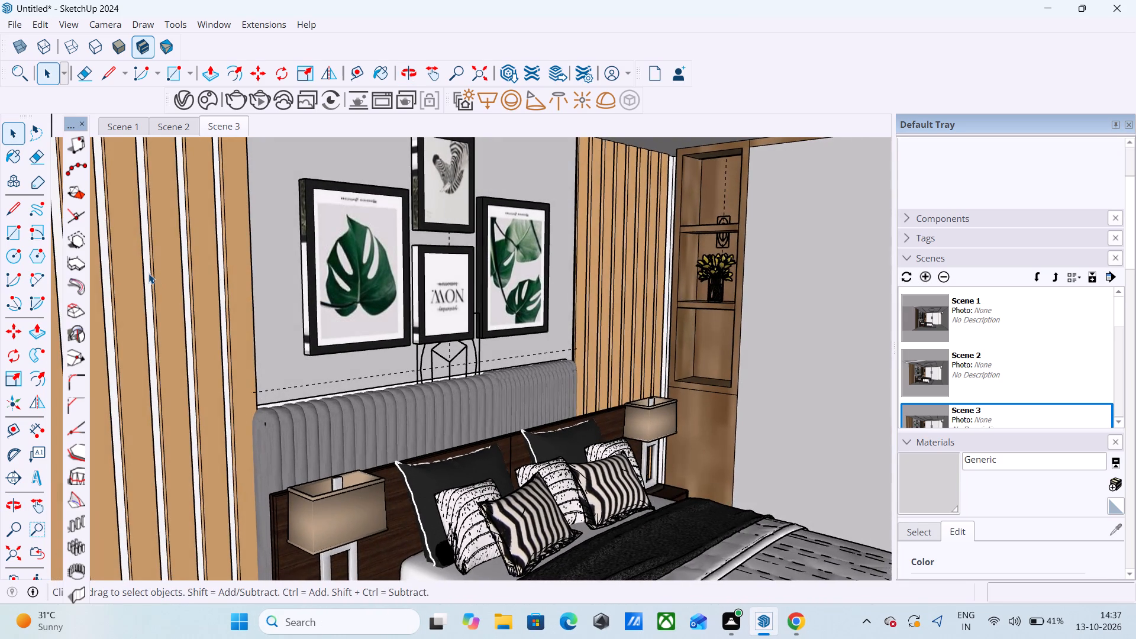
scroll(149, 273, down, 3)
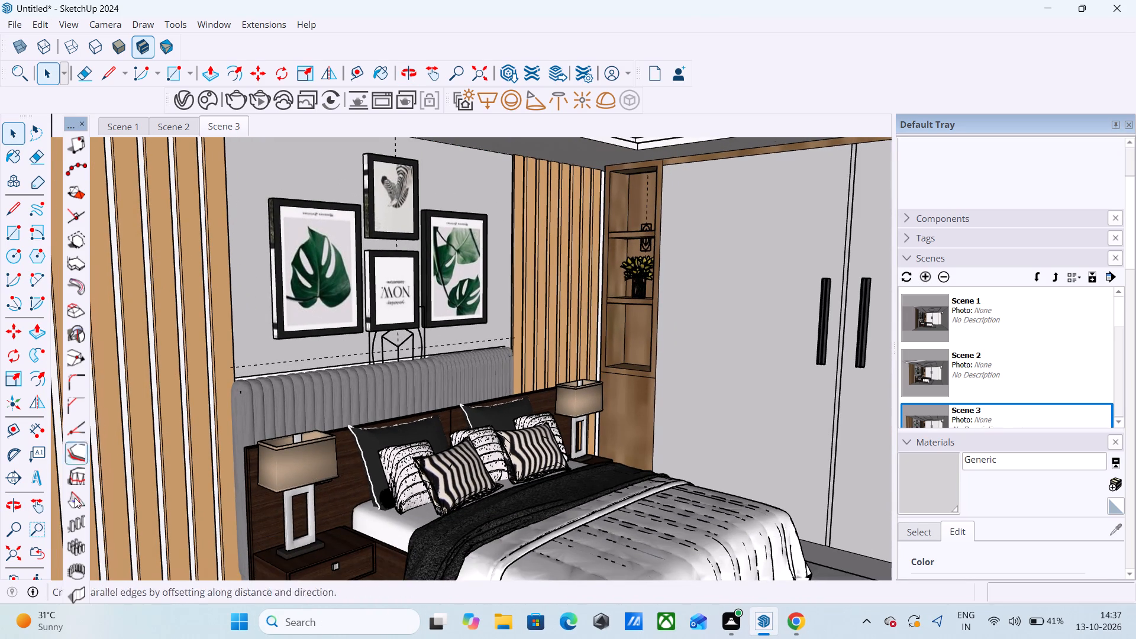
click(19, 531)
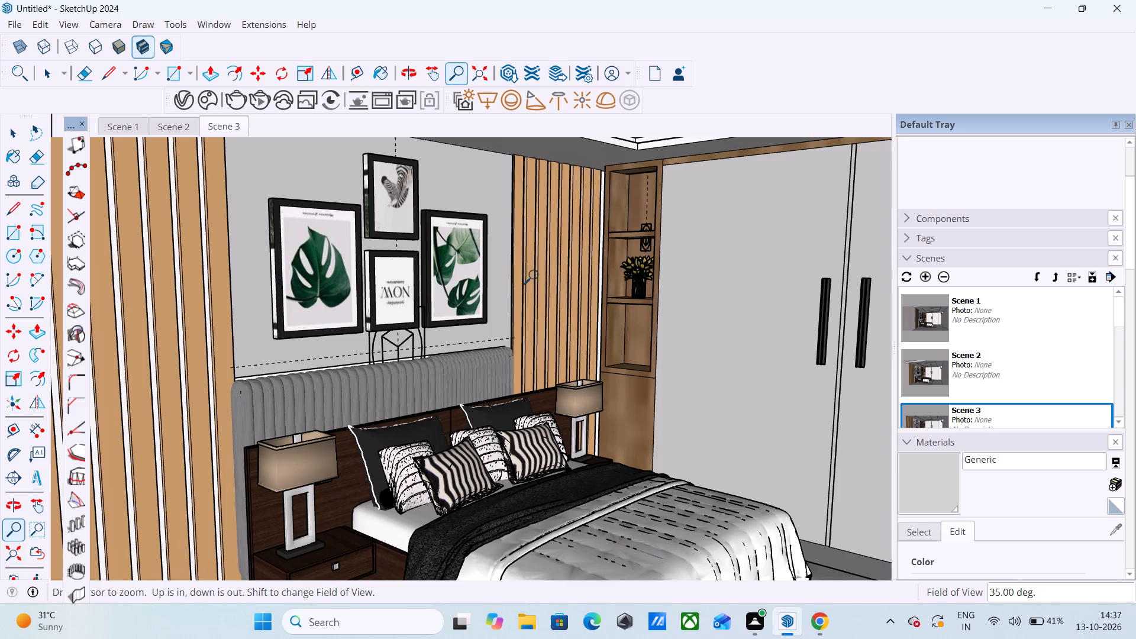
drag(540, 270, 516, 292)
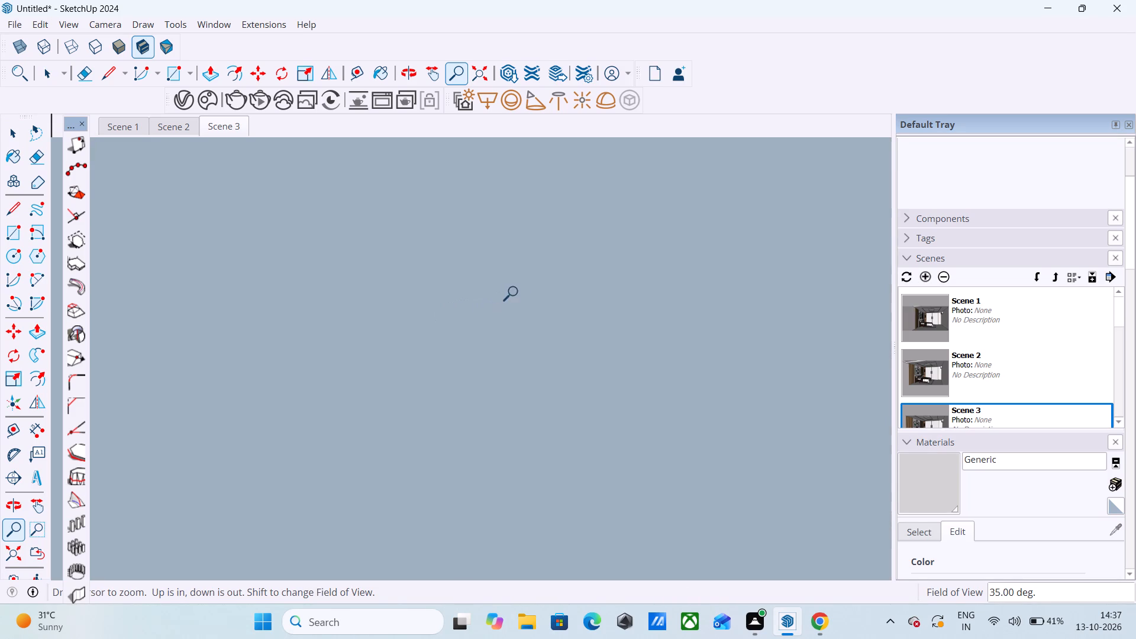
drag(516, 292, 680, 273)
drag(330, 390, 482, 319)
drag(482, 319, 600, 304)
drag(364, 429, 561, 334)
drag(193, 482, 498, 324)
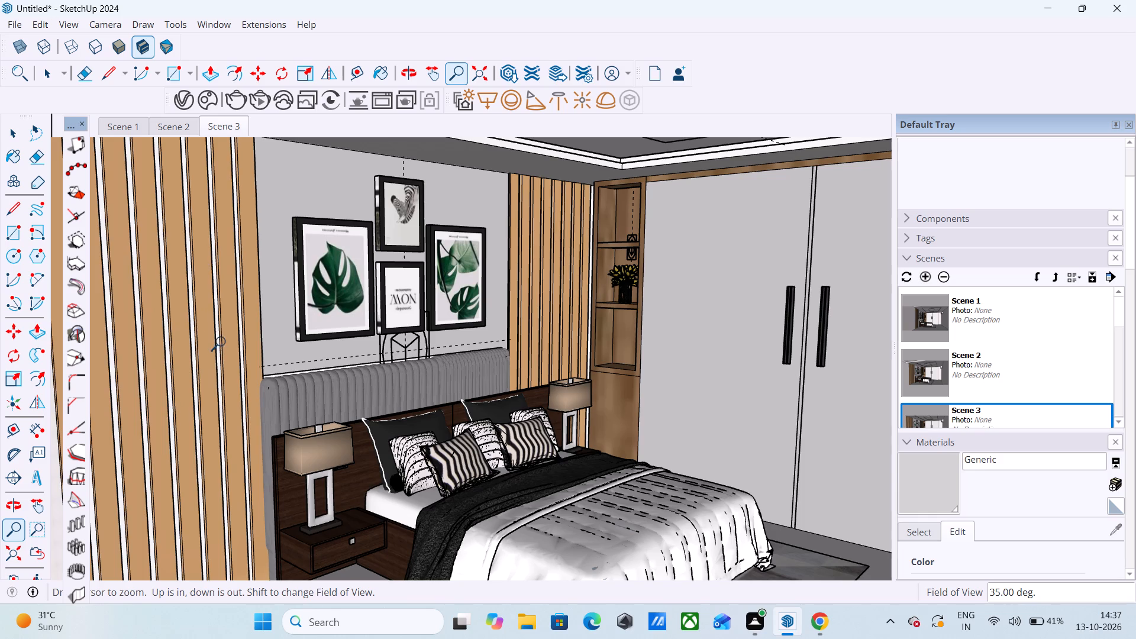
scroll(217, 350, up, 1)
middle_drag(367, 279, 324, 298)
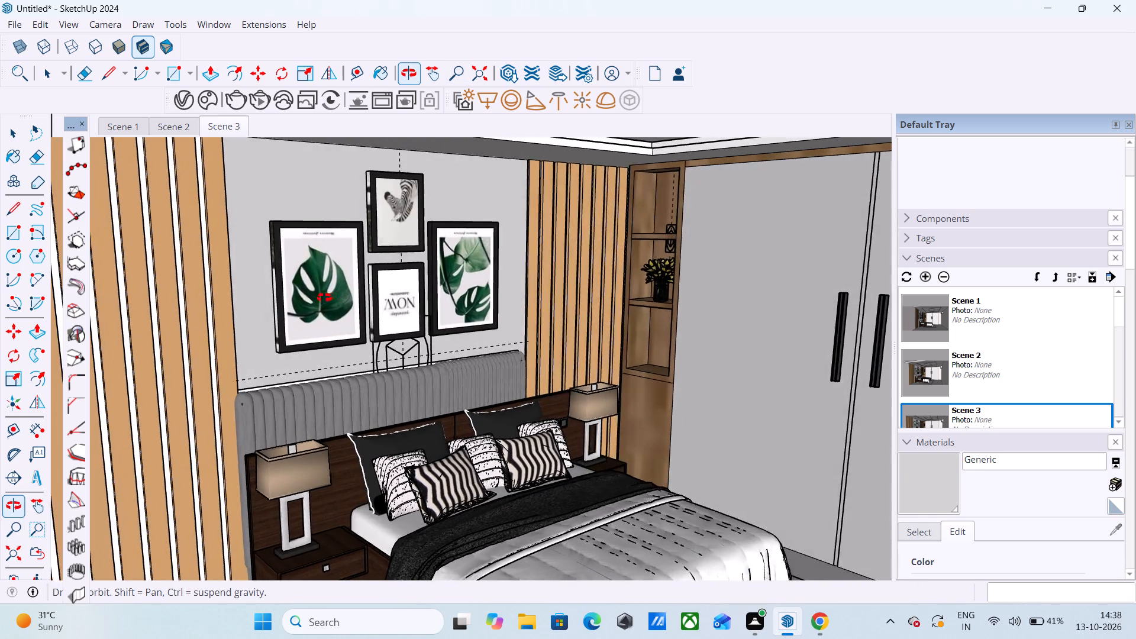
middle_drag(324, 298, 364, 295)
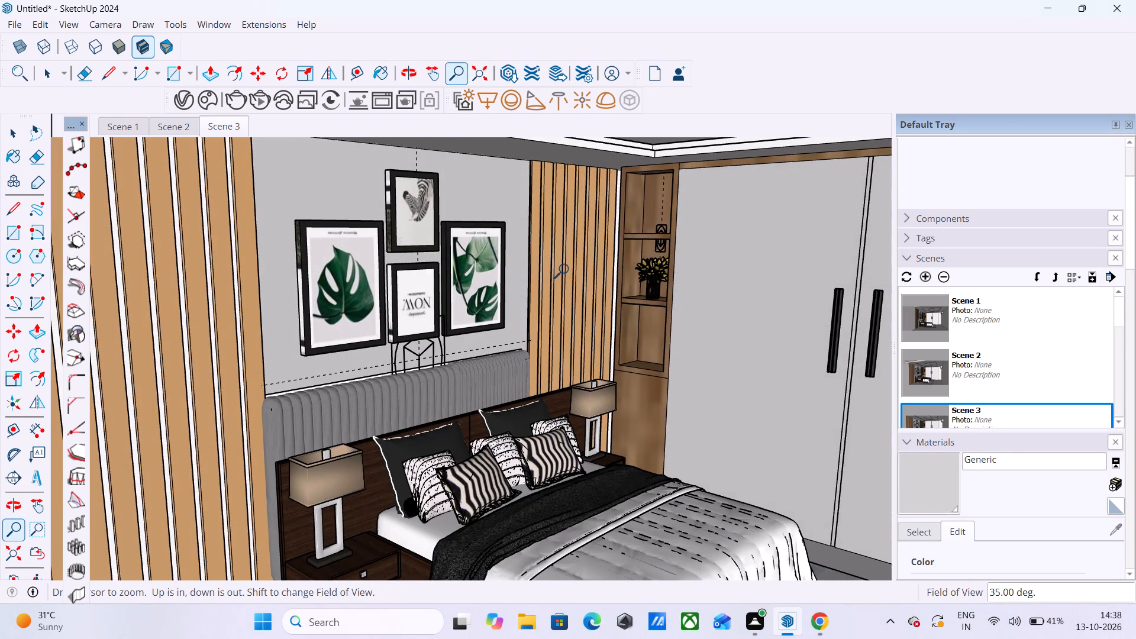
scroll(567, 270, down, 1)
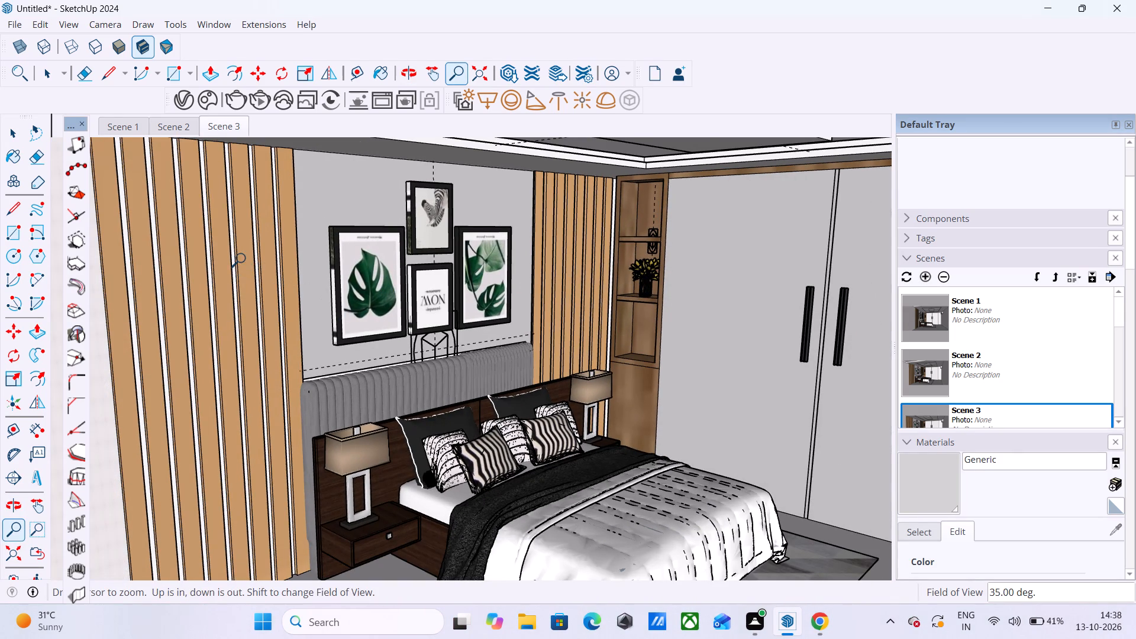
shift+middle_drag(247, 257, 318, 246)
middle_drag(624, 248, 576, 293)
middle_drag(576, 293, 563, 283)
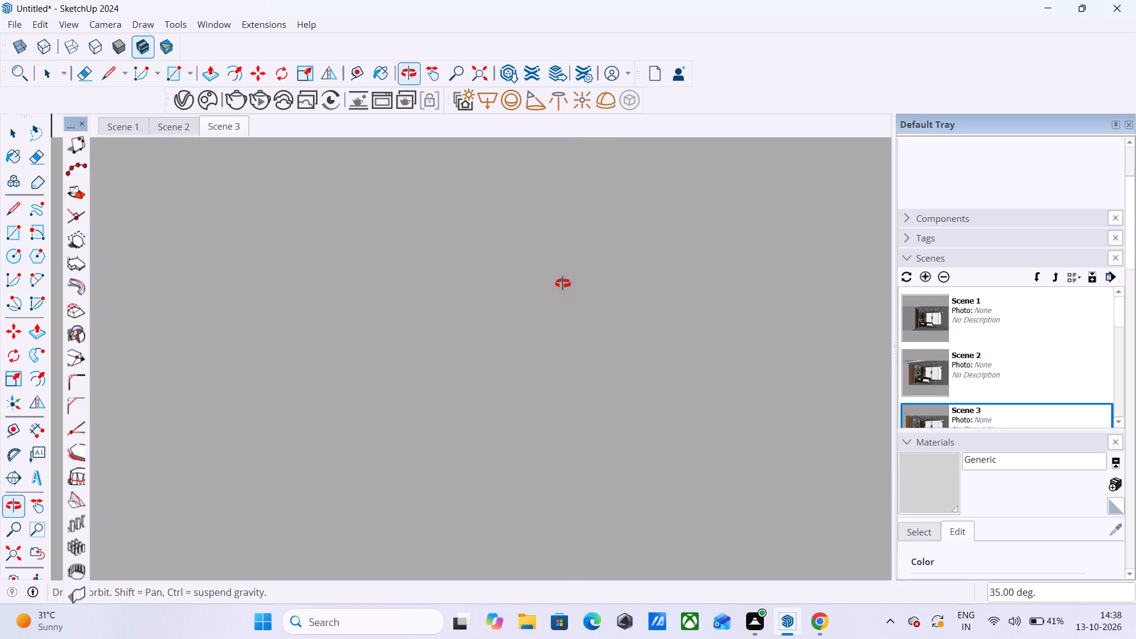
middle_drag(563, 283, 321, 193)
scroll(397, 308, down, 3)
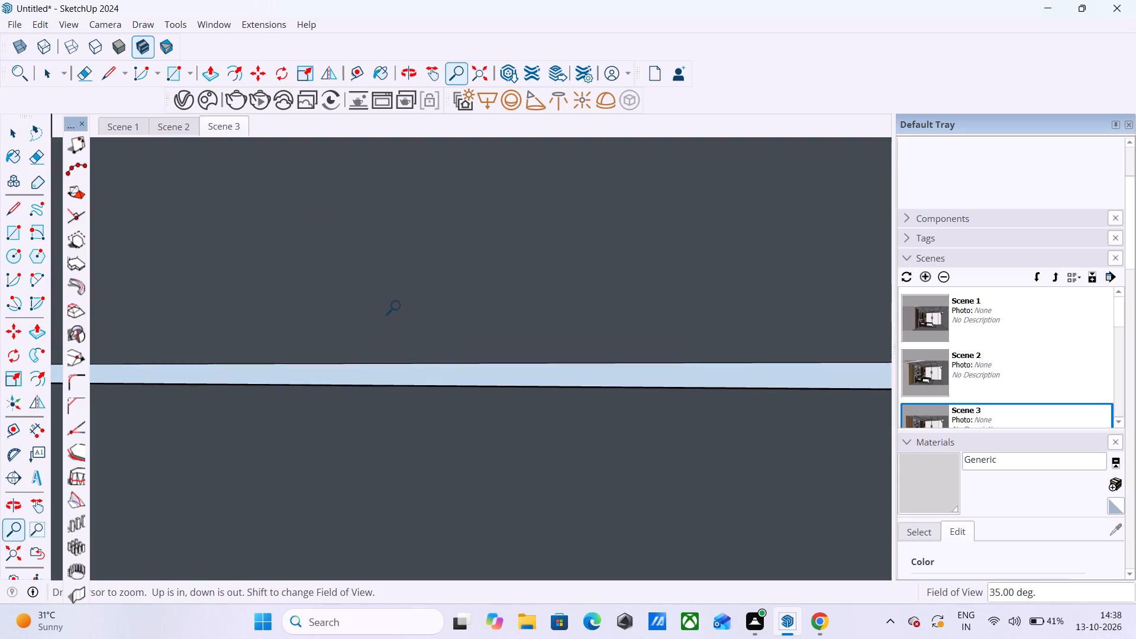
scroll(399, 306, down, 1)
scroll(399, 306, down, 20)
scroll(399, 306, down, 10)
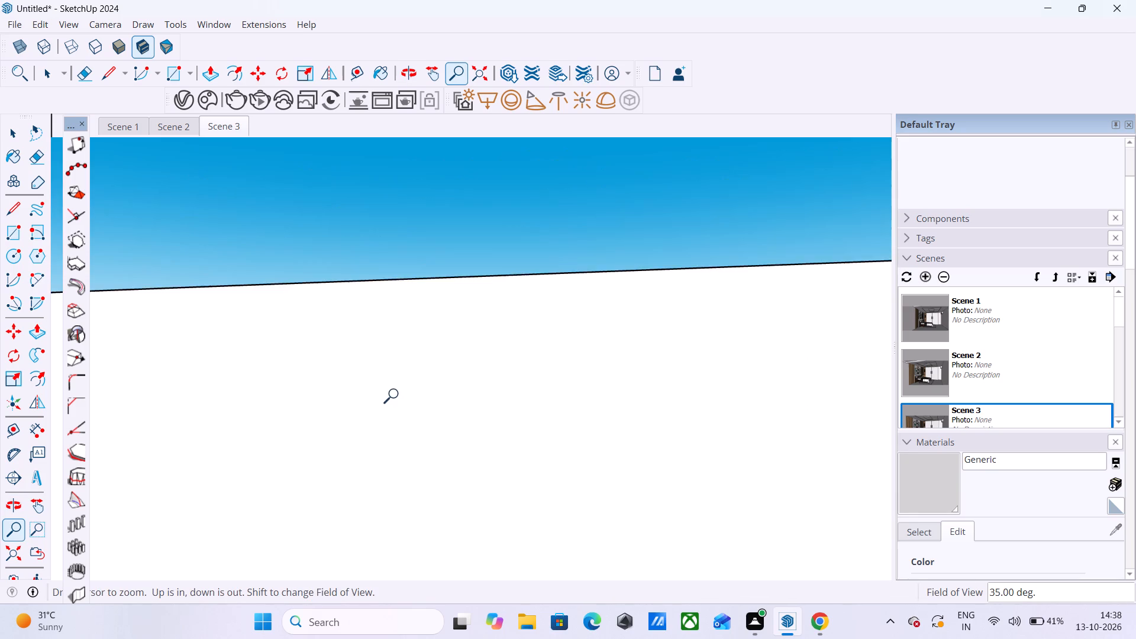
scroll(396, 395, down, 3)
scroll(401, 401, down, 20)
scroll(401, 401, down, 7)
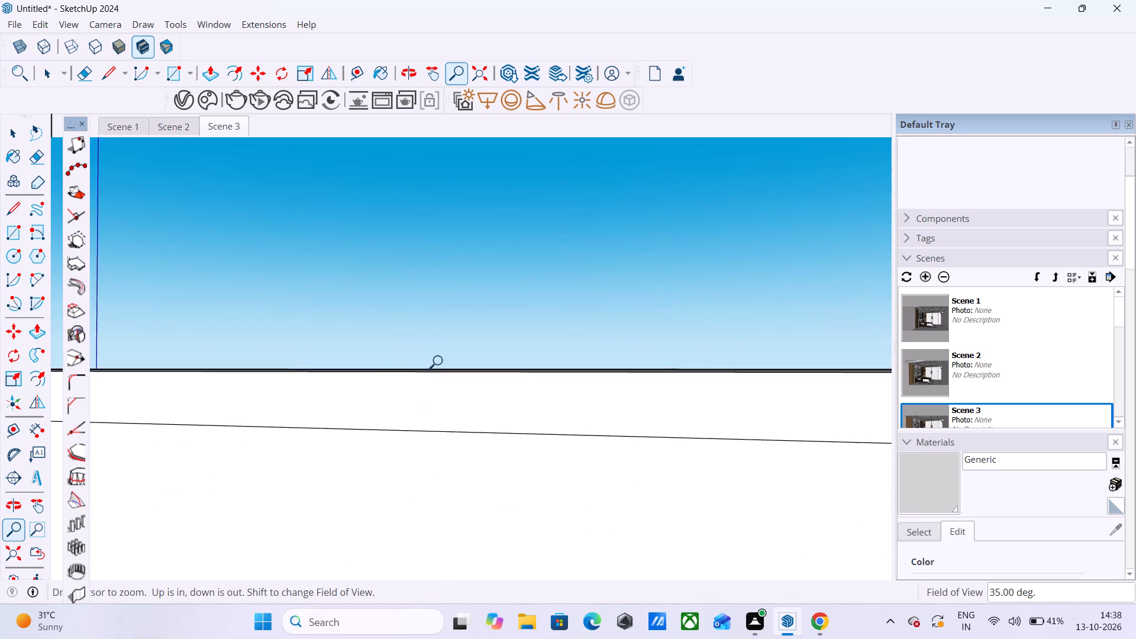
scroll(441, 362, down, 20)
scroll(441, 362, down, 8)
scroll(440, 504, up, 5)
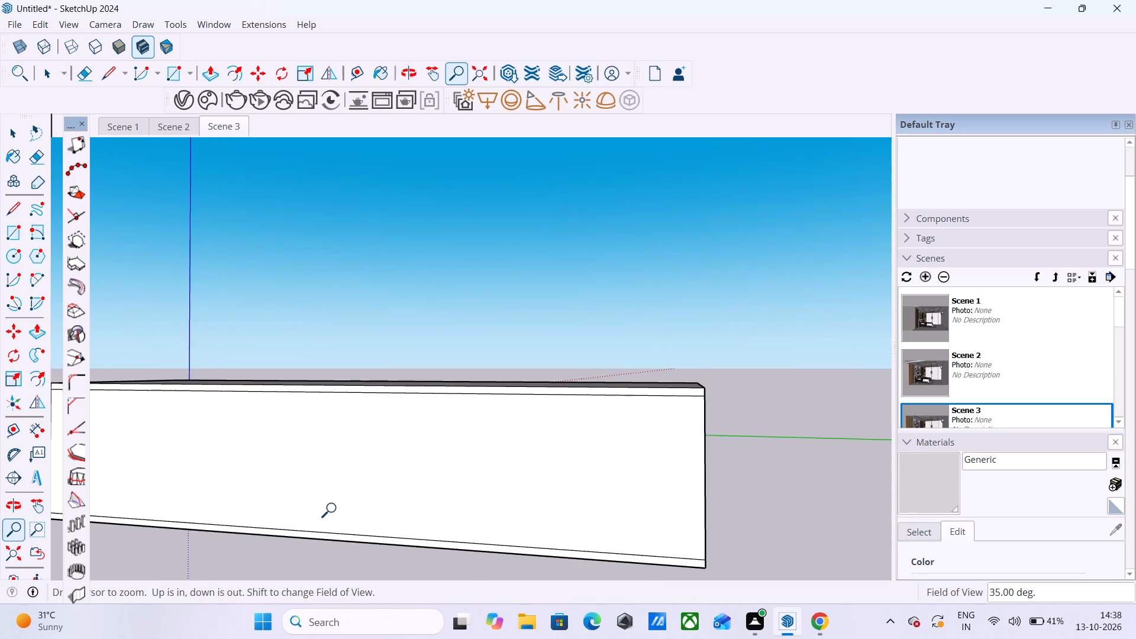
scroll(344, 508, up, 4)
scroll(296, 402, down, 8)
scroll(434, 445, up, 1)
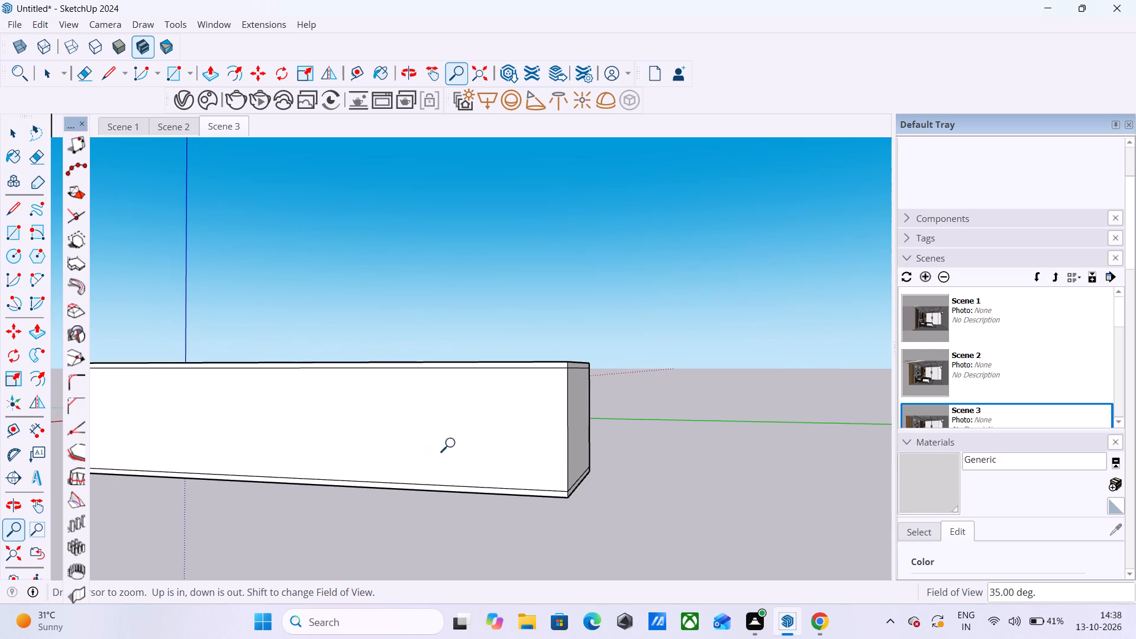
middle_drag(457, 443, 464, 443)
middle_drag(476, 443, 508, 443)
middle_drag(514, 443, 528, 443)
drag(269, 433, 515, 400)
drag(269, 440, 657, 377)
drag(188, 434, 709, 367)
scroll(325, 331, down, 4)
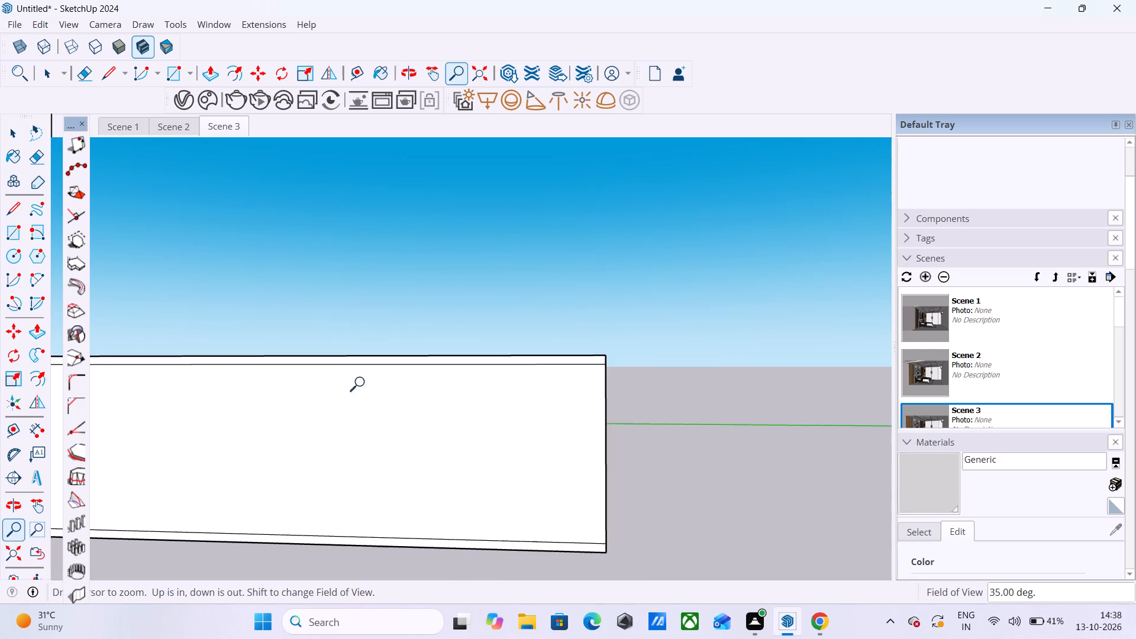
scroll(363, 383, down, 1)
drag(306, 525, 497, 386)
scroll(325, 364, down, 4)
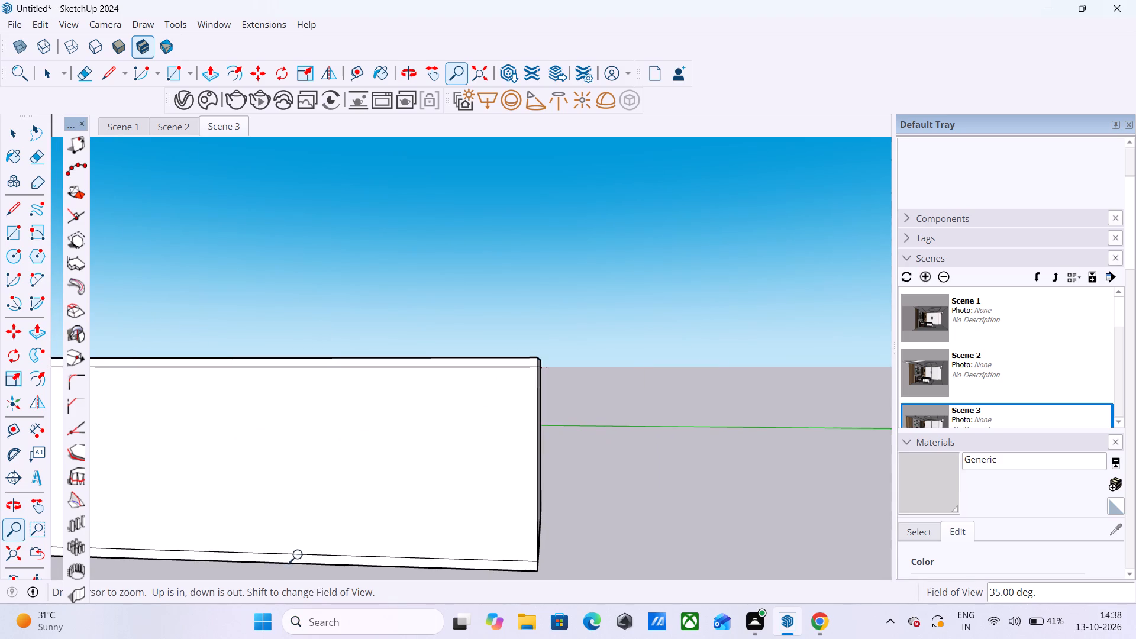
Return inside the room and examine the slatted panel, framed artwork and bedside lamp for another camera view.
scroll(284, 572, up, 3)
scroll(266, 513, up, 11)
scroll(497, 422, up, 5)
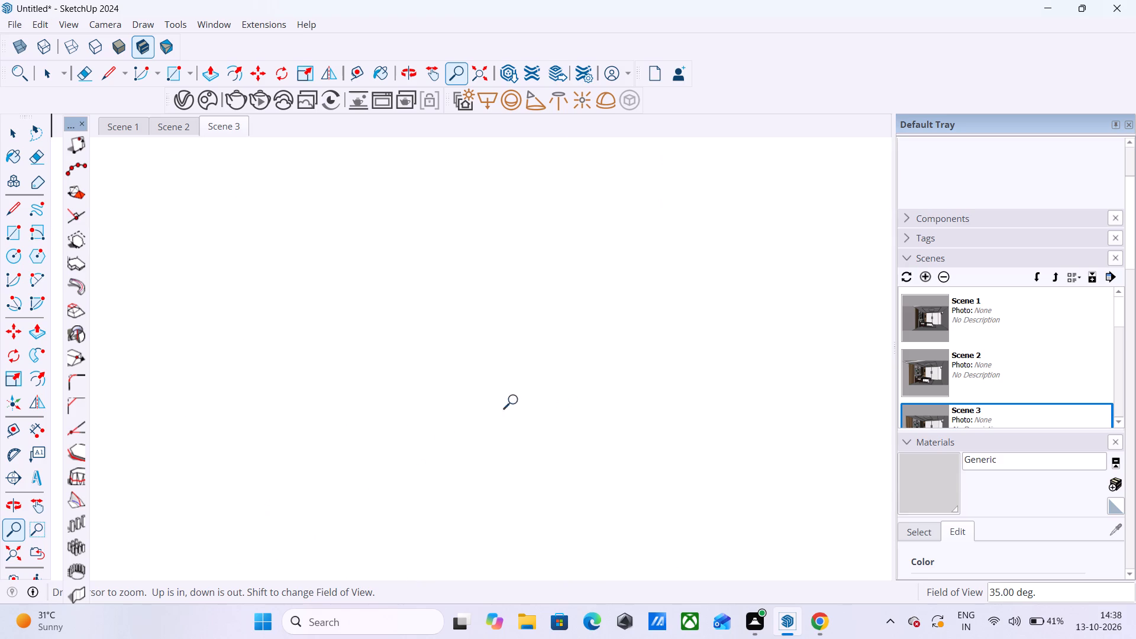
scroll(498, 373, up, 3)
scroll(522, 266, up, 18)
scroll(276, 266, up, 20)
scroll(276, 266, up, 10)
scroll(375, 302, up, 20)
scroll(389, 306, up, 4)
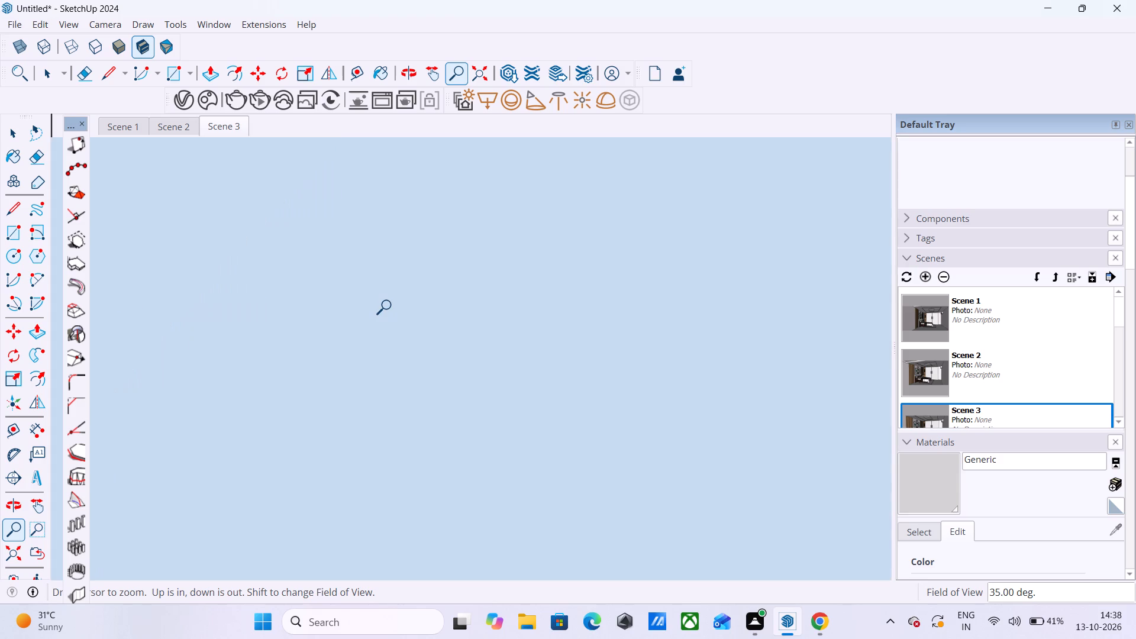
scroll(389, 306, up, 18)
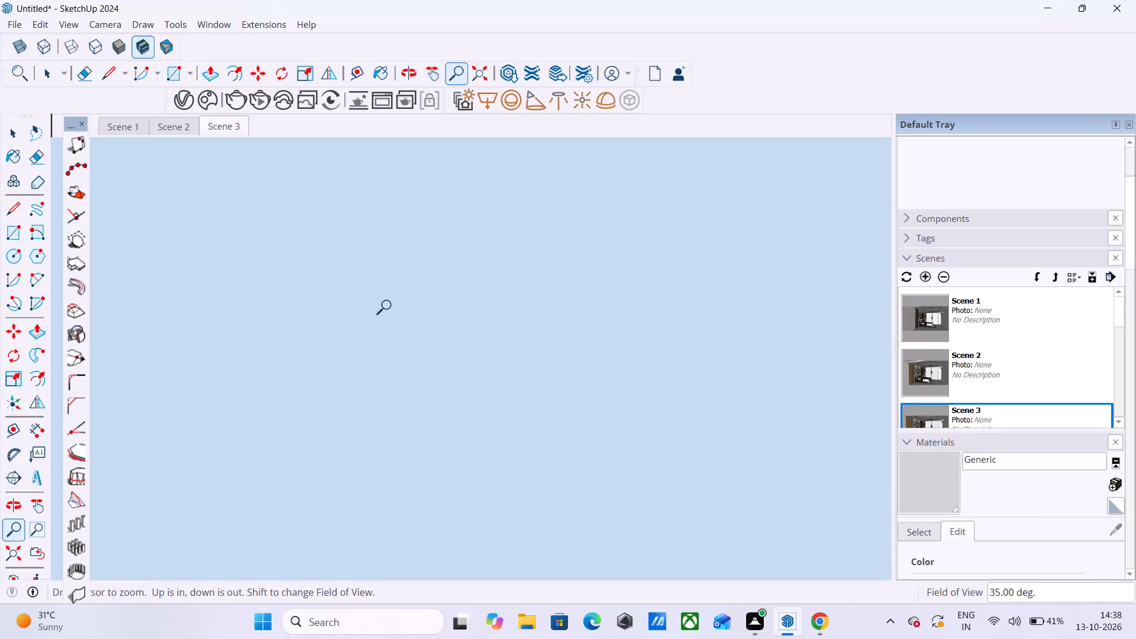
scroll(389, 306, up, 11)
scroll(389, 306, up, 10)
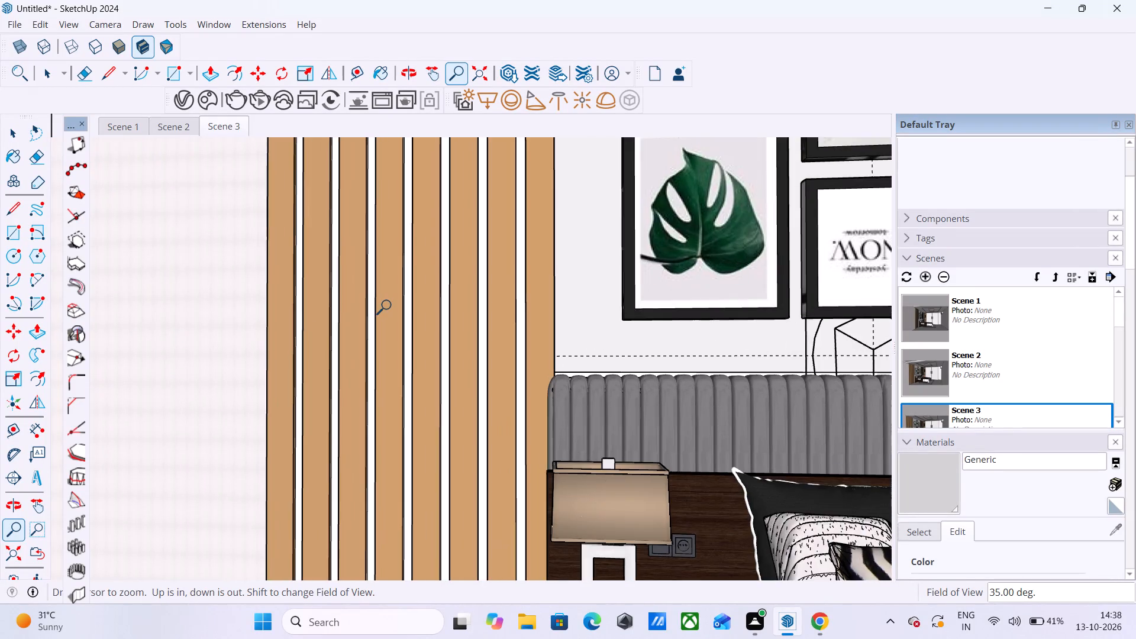
scroll(389, 306, down, 2)
drag(595, 238, 570, 247)
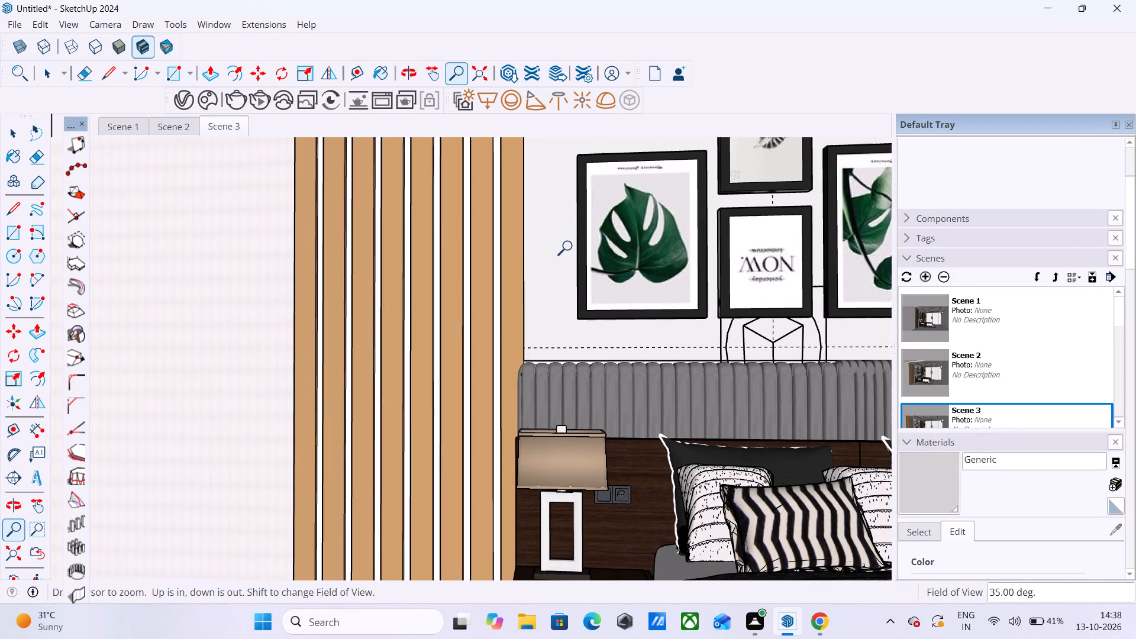
drag(570, 247, 534, 290)
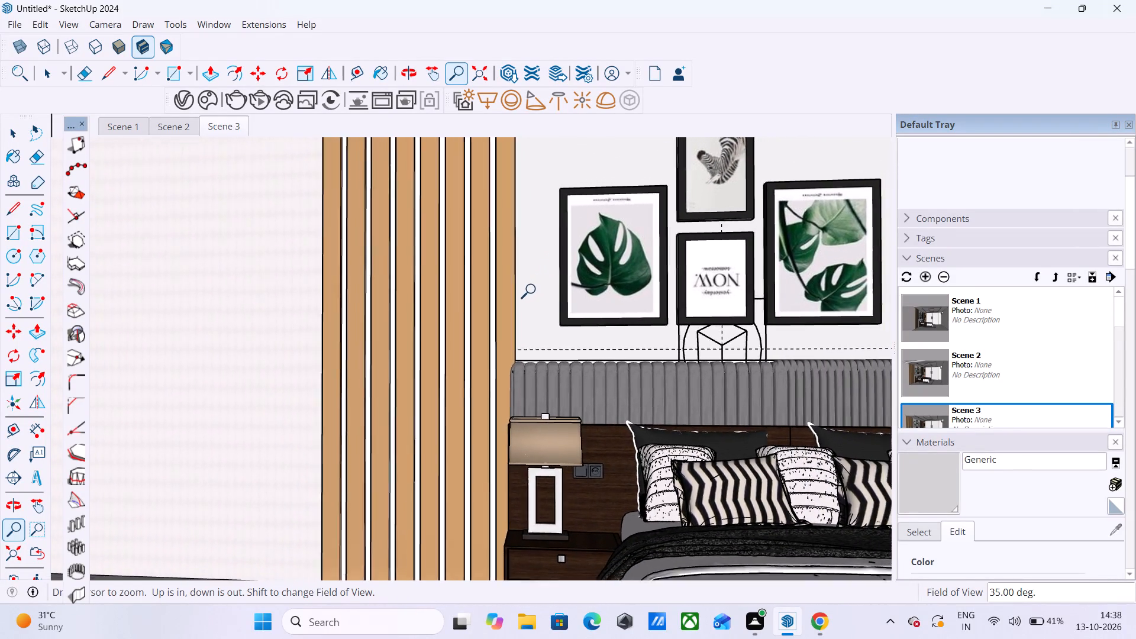
drag(534, 290, 588, 275)
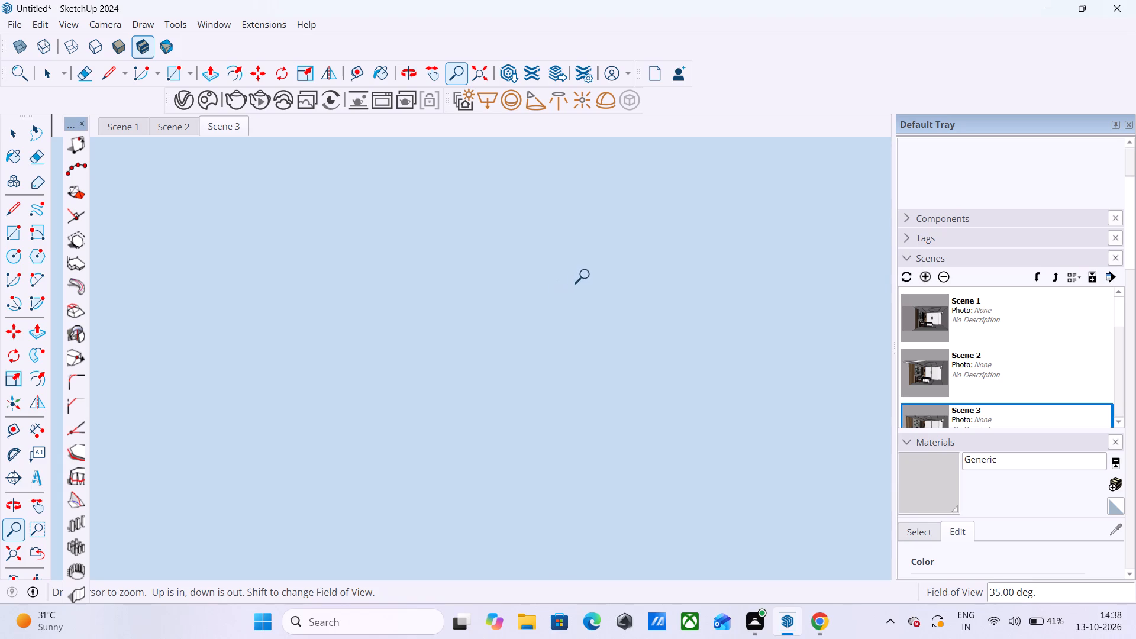
drag(588, 275, 720, 228)
drag(307, 398, 351, 380)
drag(351, 380, 500, 311)
drag(295, 372, 422, 307)
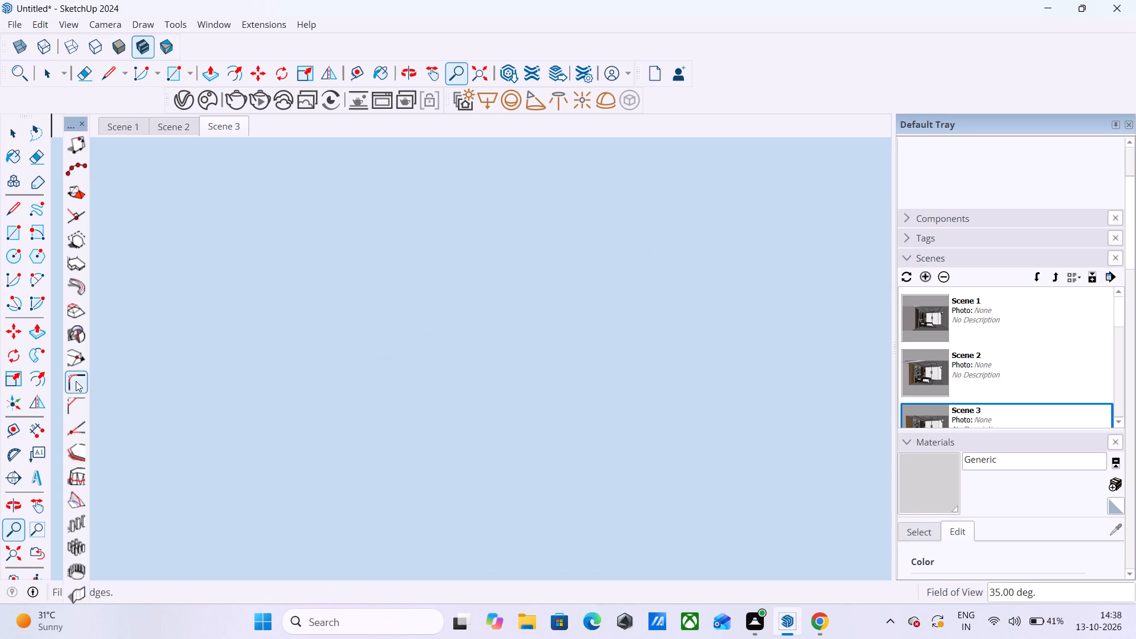
Restore the saved Scene 2 camera view of the bedroom interior.
click(941, 415)
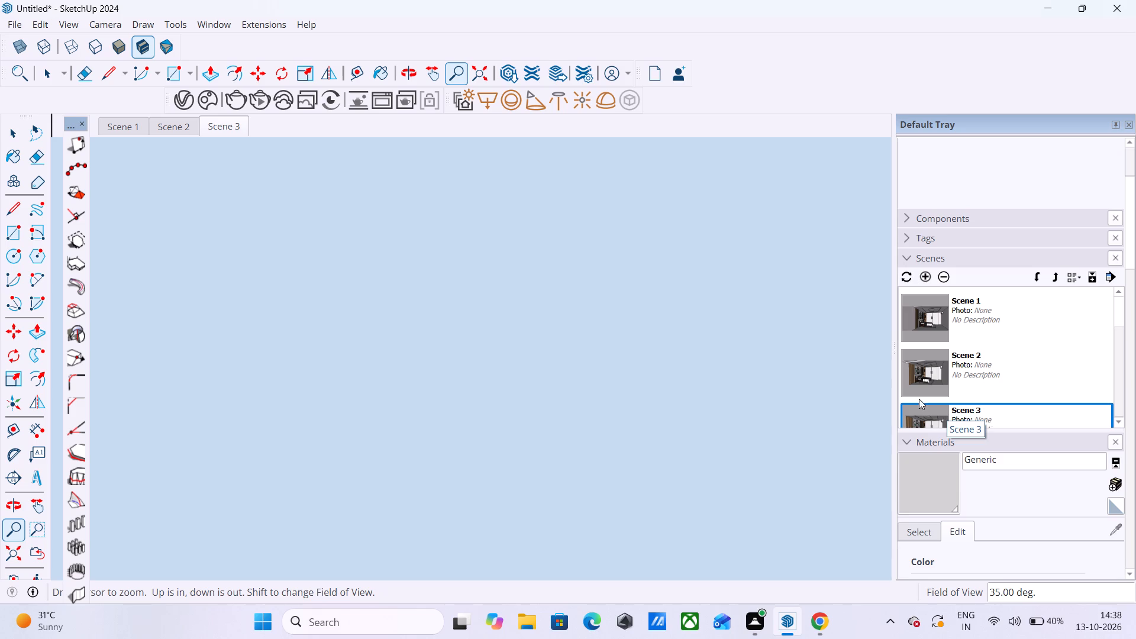
click(928, 414)
click(928, 318)
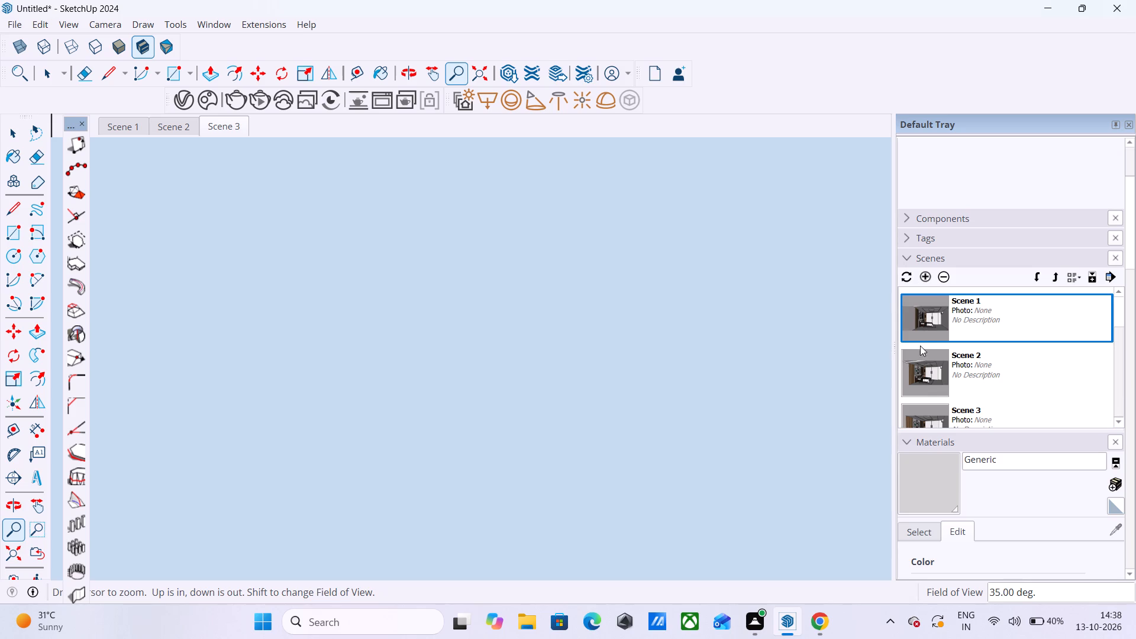
click(924, 321)
click(915, 371)
click(915, 372)
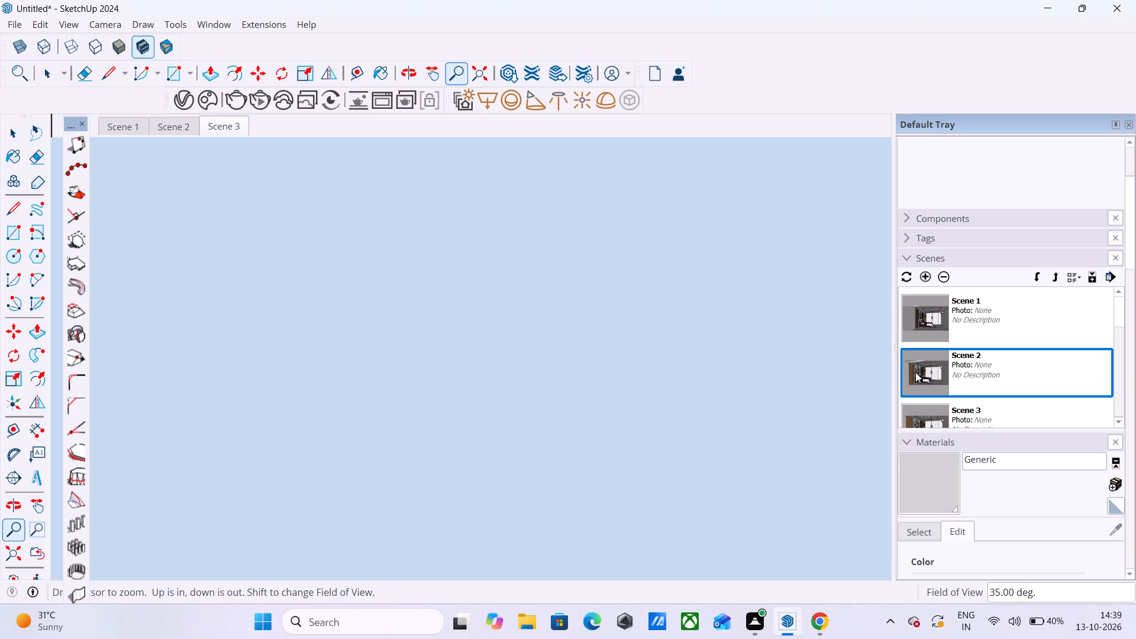
scroll(927, 380, down, 4)
scroll(934, 363, up, 3)
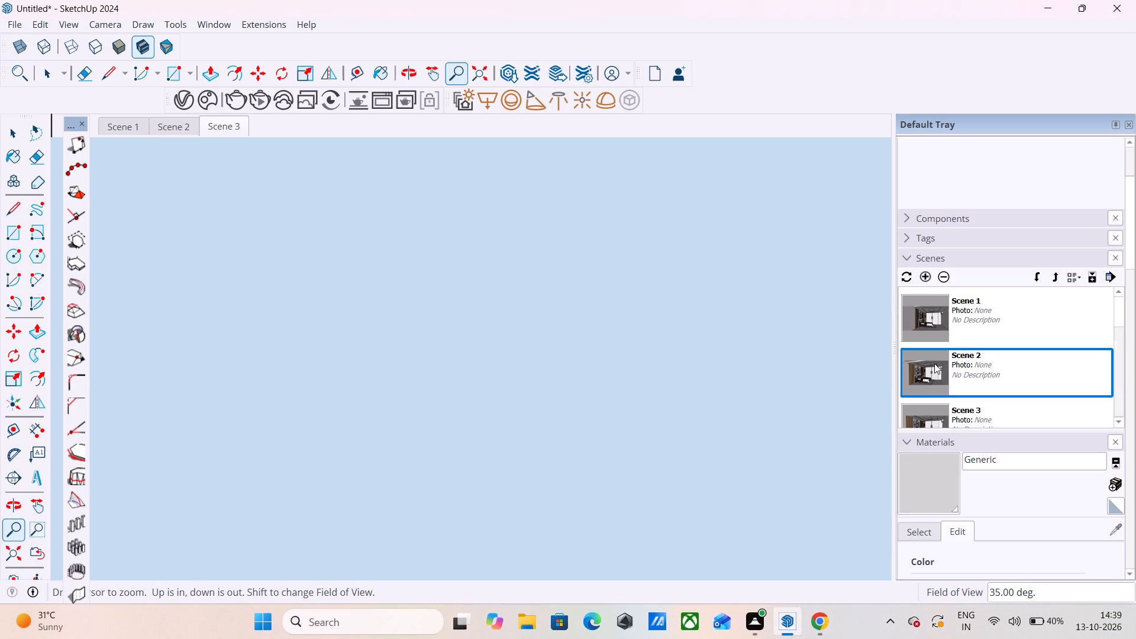
click(943, 415)
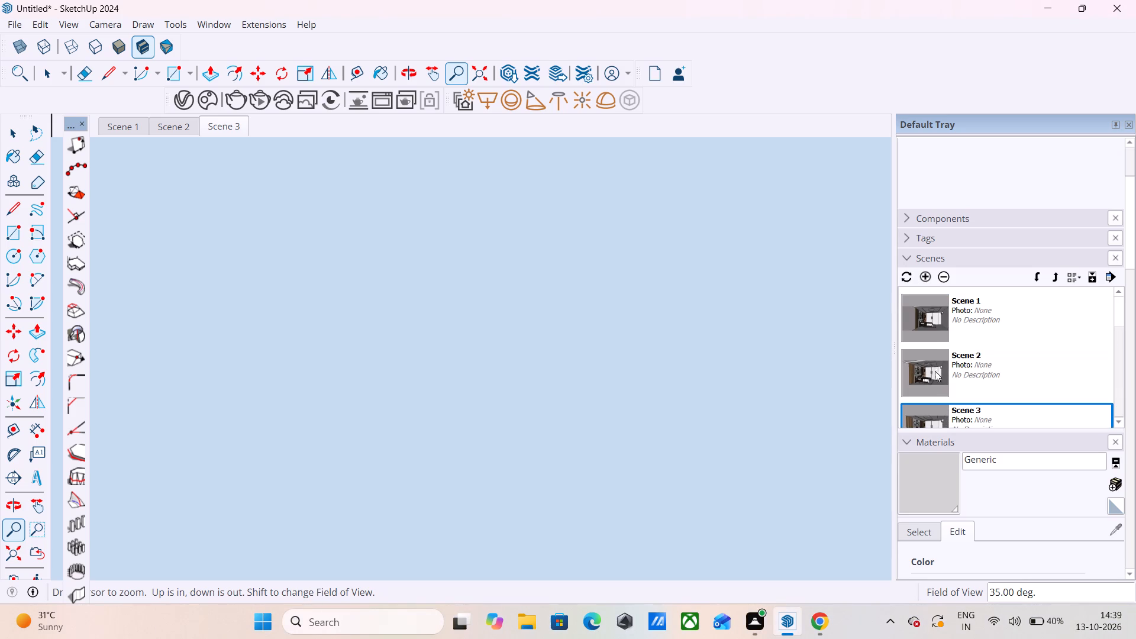
double_click(934, 367)
click(934, 367)
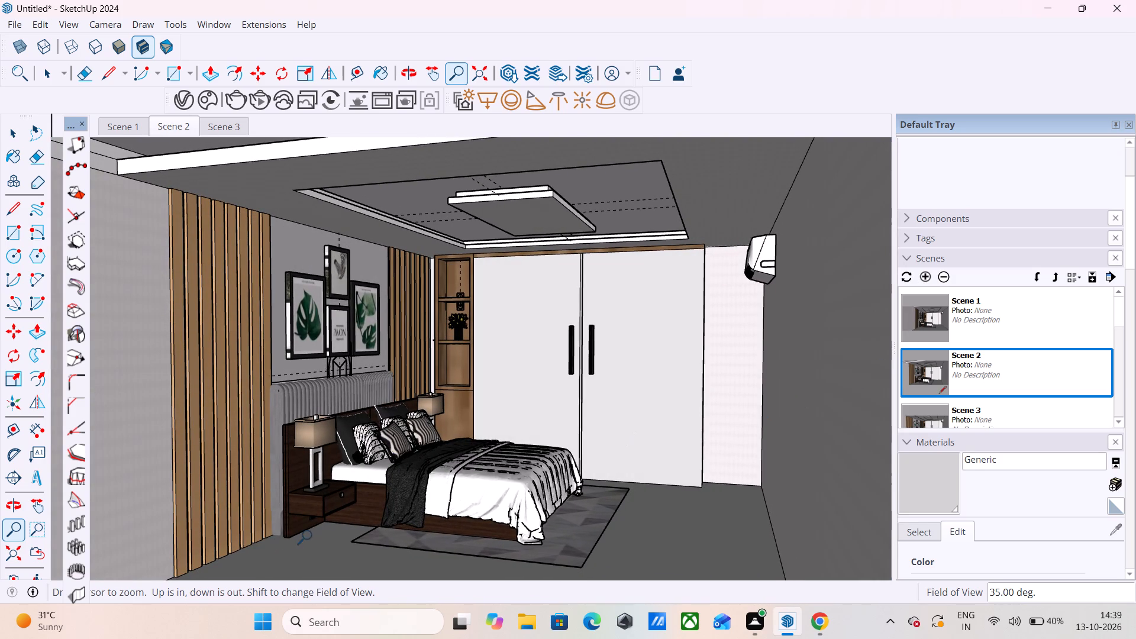
Render the bedroom with V-Ray from a framing slightly closer than Scene 2, keeping the bed, slatted wall, wardrobe and air conditioner visible.
drag(176, 489, 185, 475)
drag(185, 475, 188, 472)
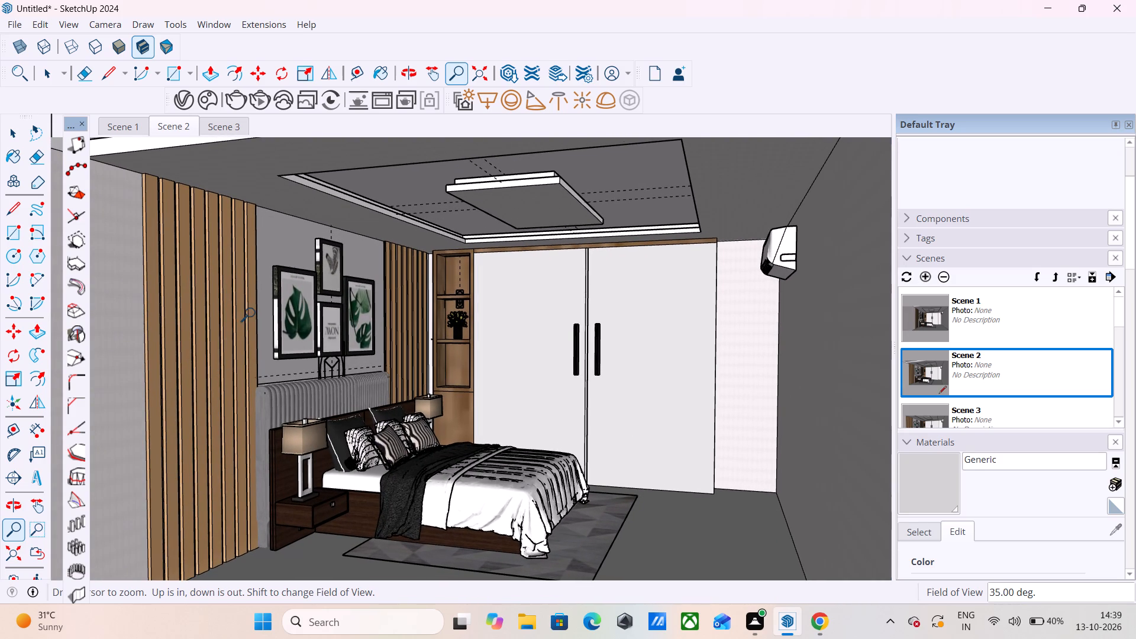
scroll(255, 313, down, 1)
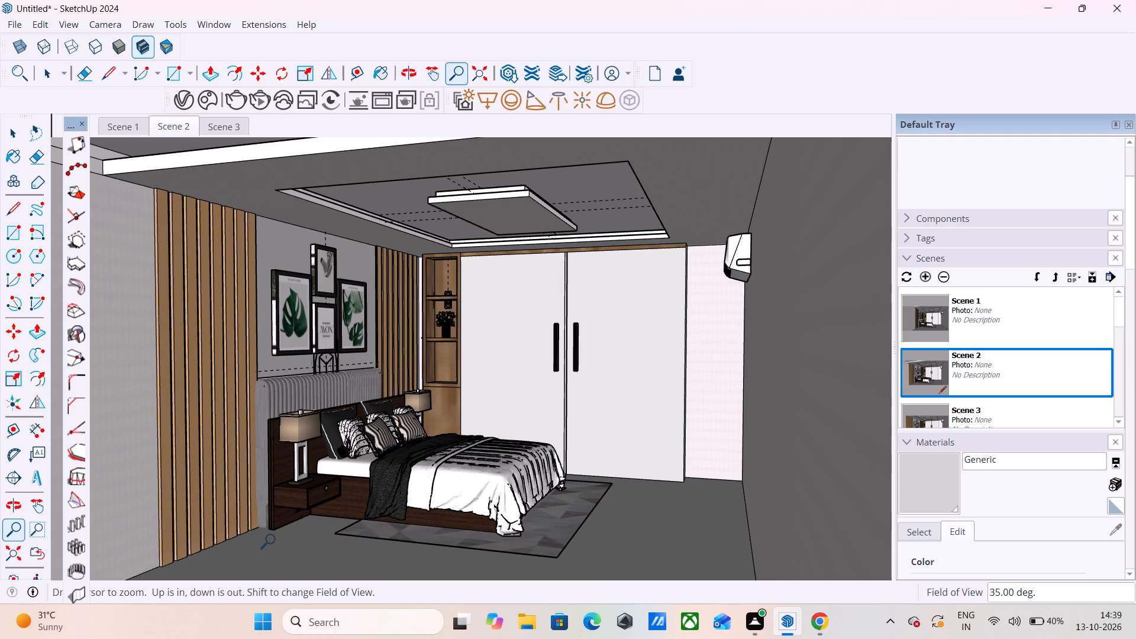
scroll(273, 540, up, 1)
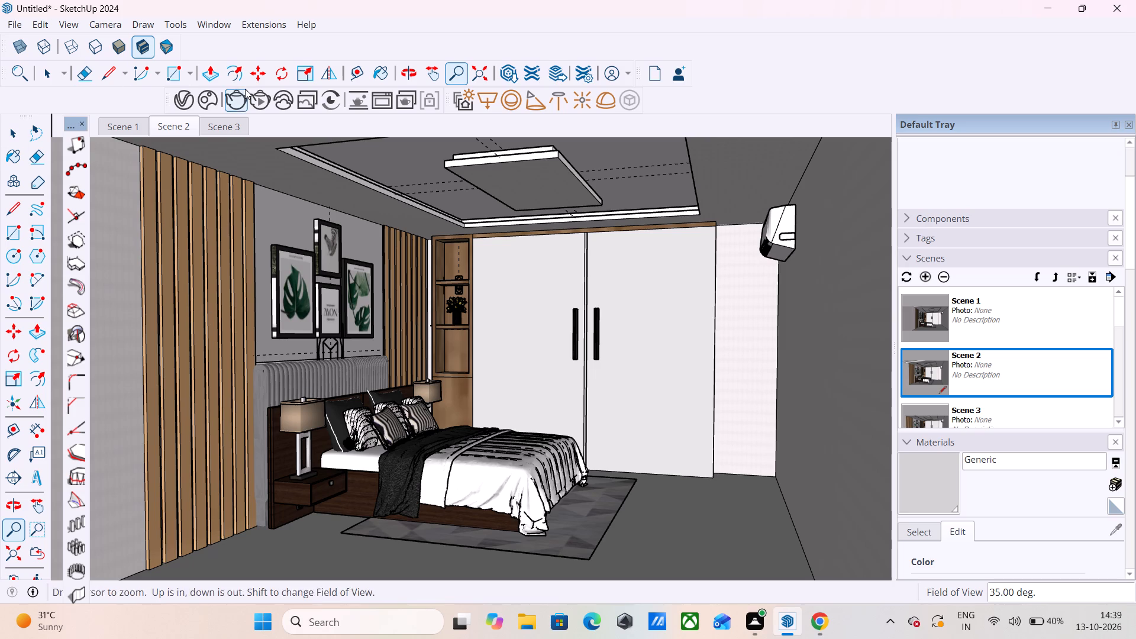
click(235, 103)
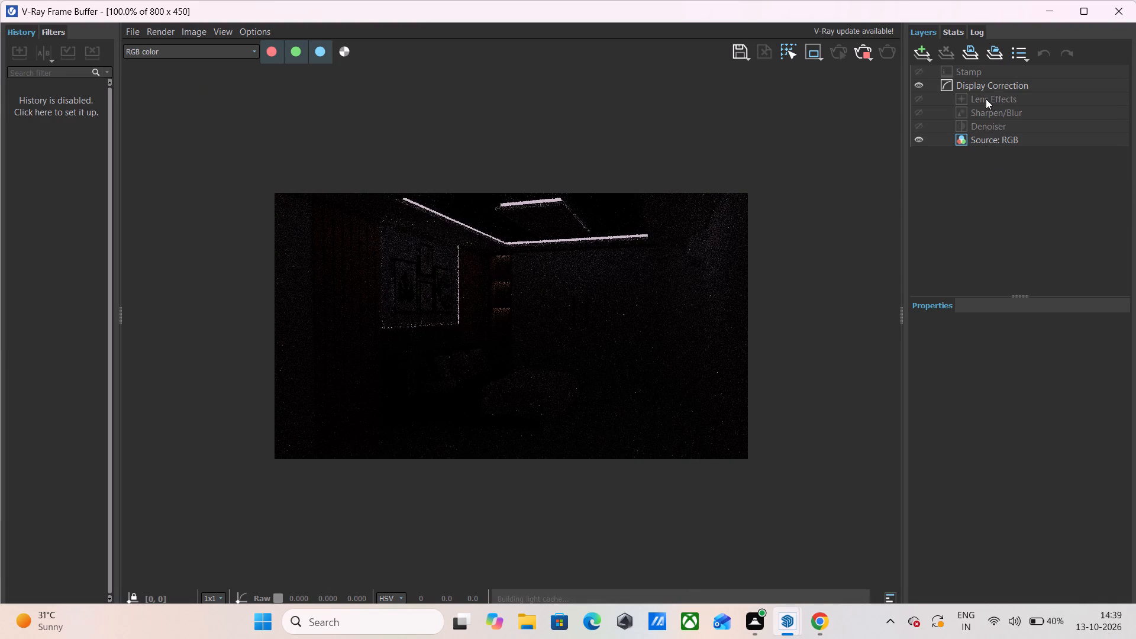
Raise the render's Display Correction exposure to 5.000 in the frame buffer, keeping sRGB.
click(986, 83)
click(1043, 364)
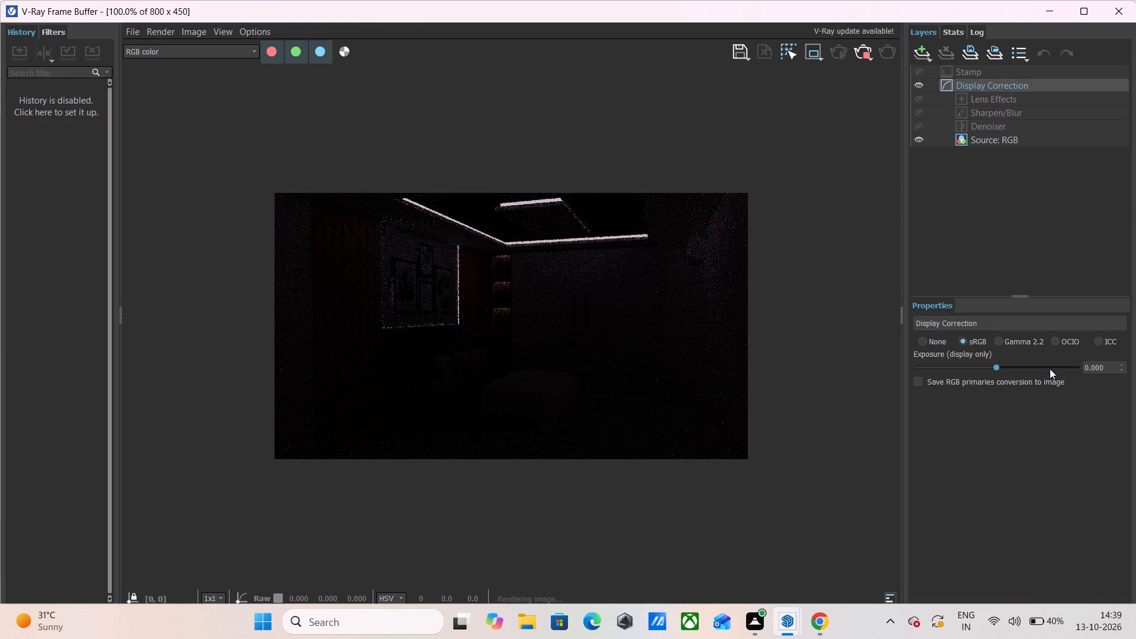
click(1052, 368)
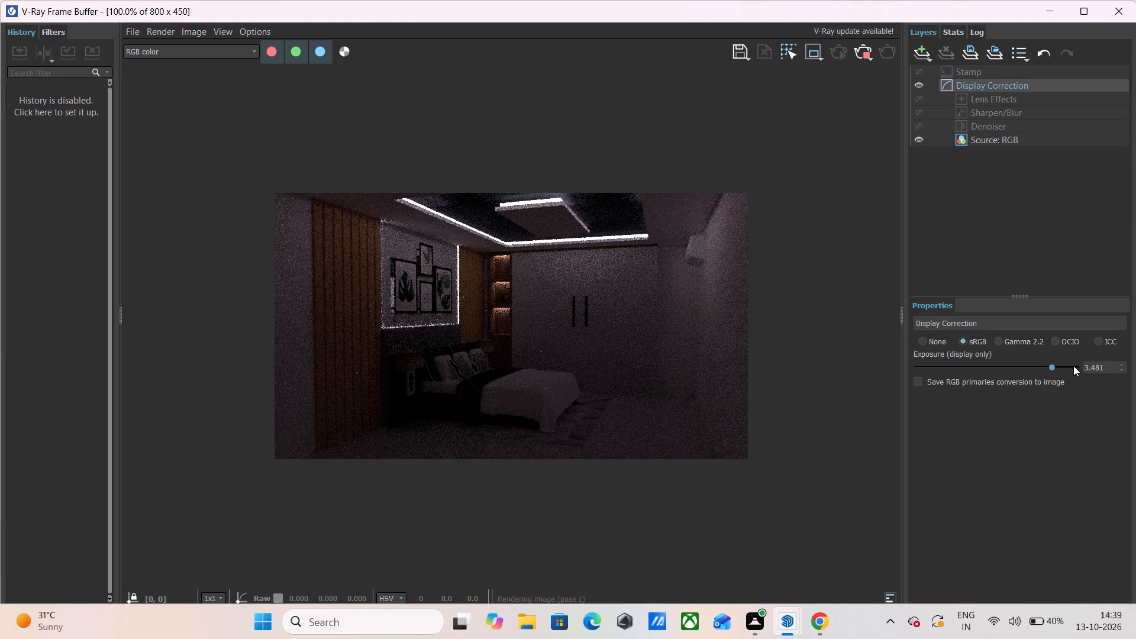
click(1065, 367)
click(1079, 366)
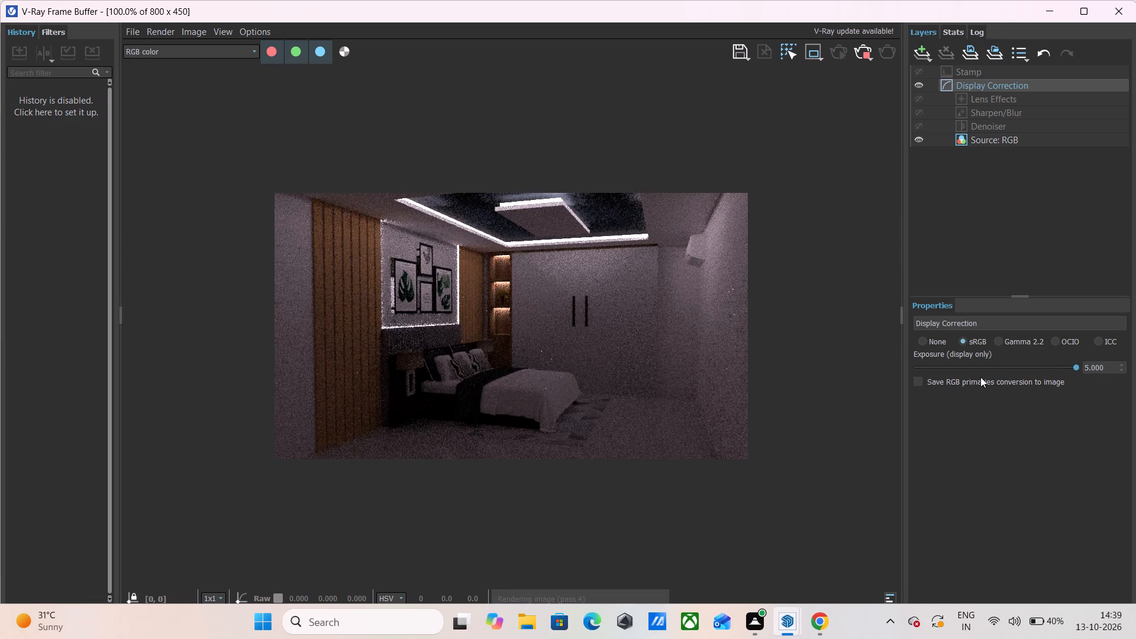
scroll(421, 384, up, 2)
scroll(439, 385, down, 2)
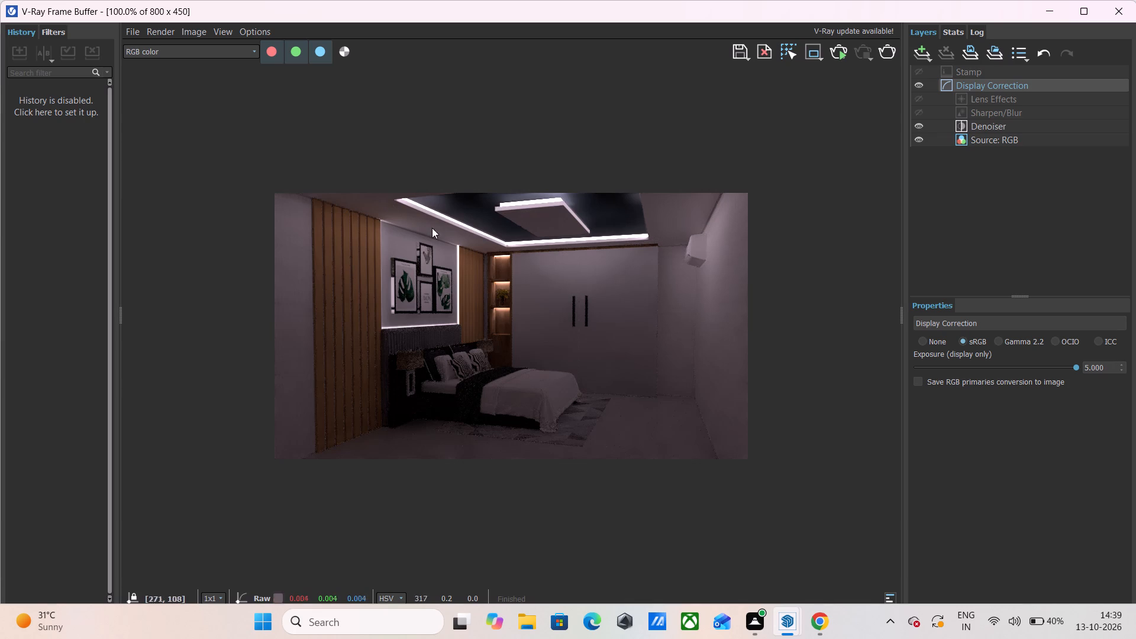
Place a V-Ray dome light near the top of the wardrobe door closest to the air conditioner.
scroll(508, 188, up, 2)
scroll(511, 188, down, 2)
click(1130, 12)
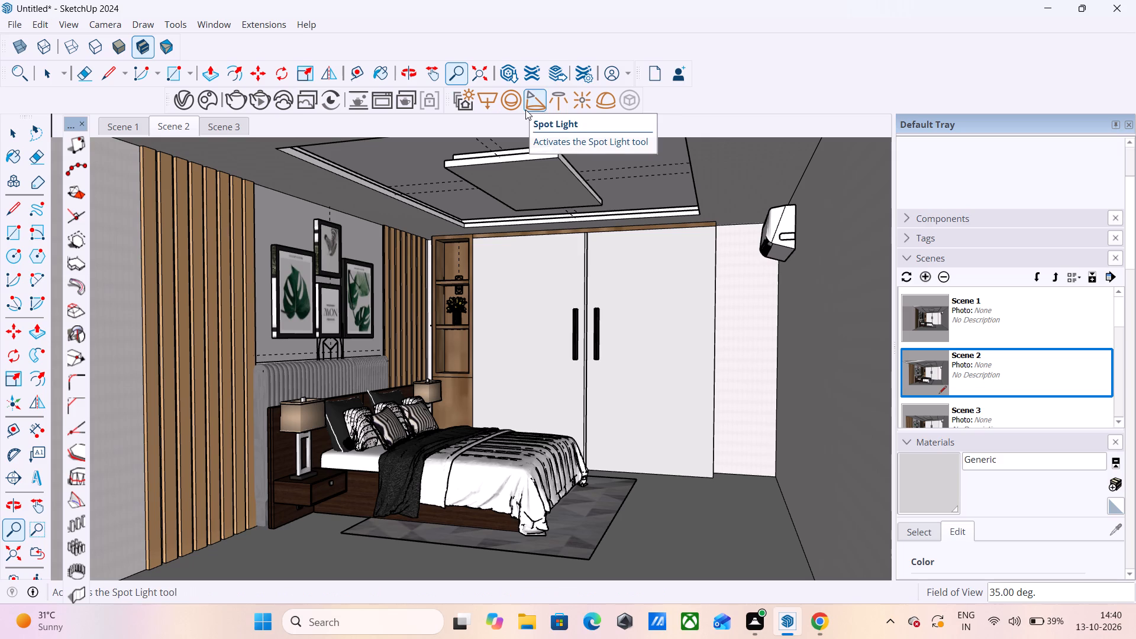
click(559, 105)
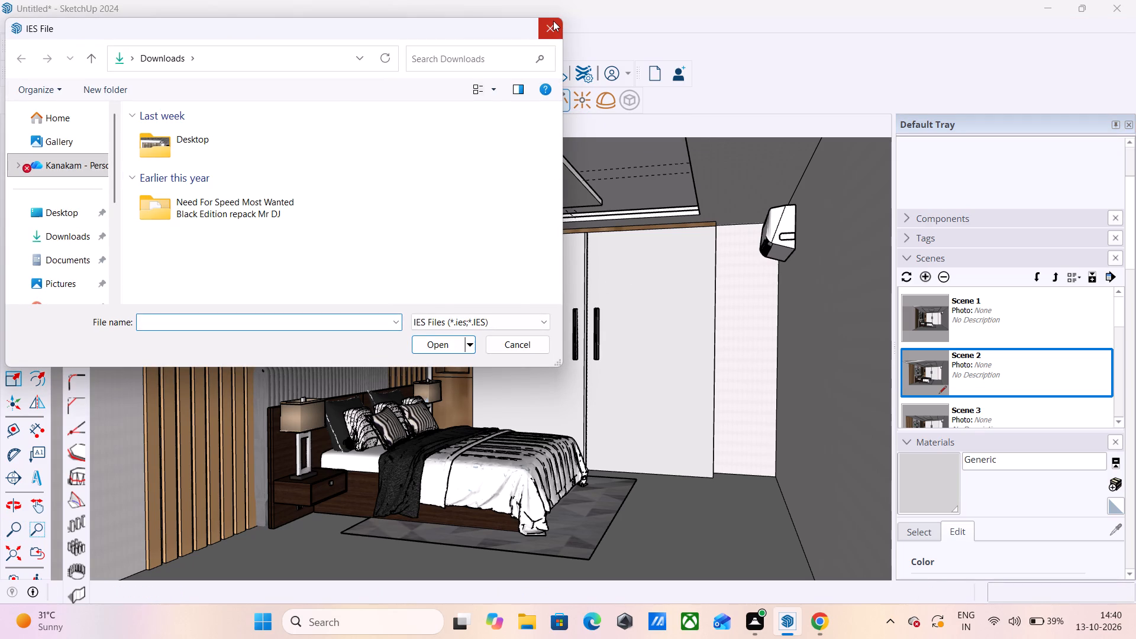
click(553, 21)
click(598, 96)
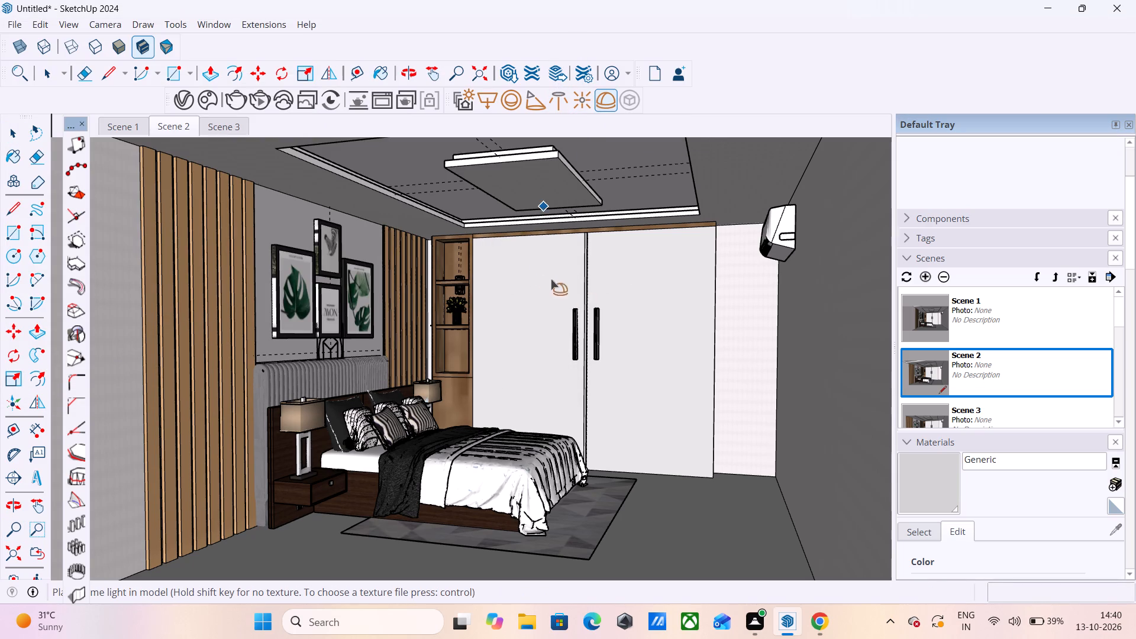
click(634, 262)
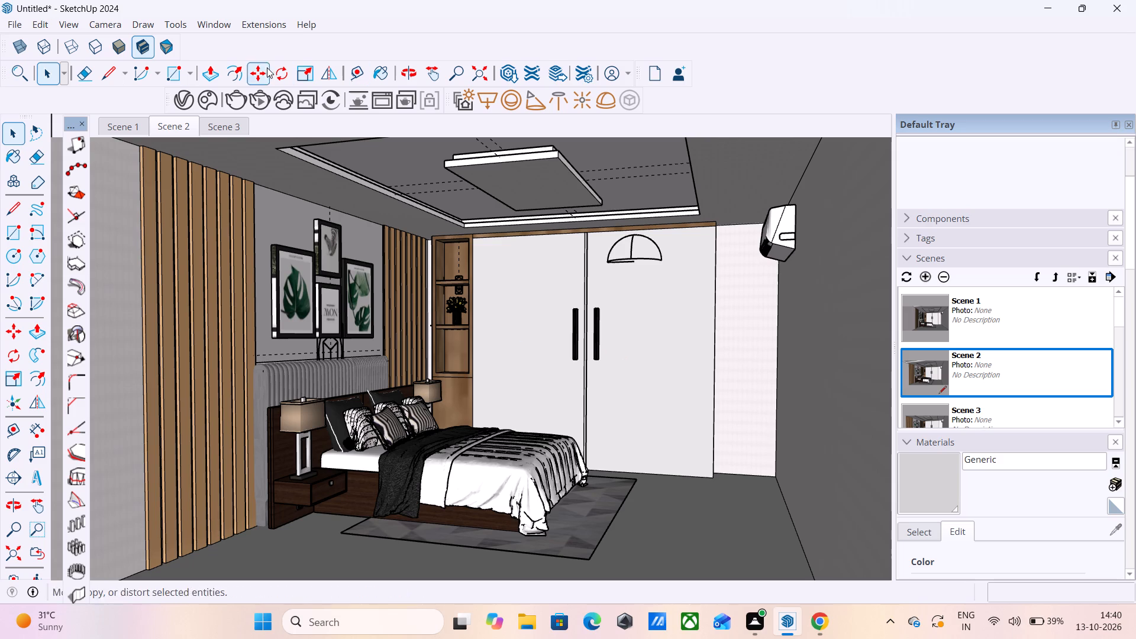
Test render the bedroom in V-Ray with the dome light placed.
click(227, 93)
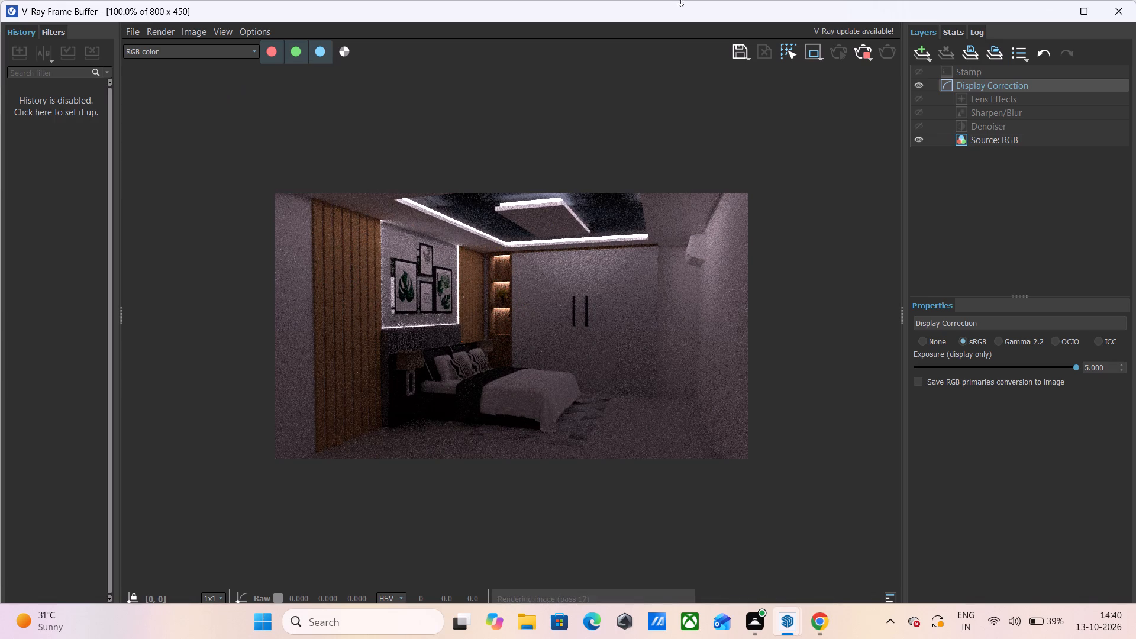
click(1111, 9)
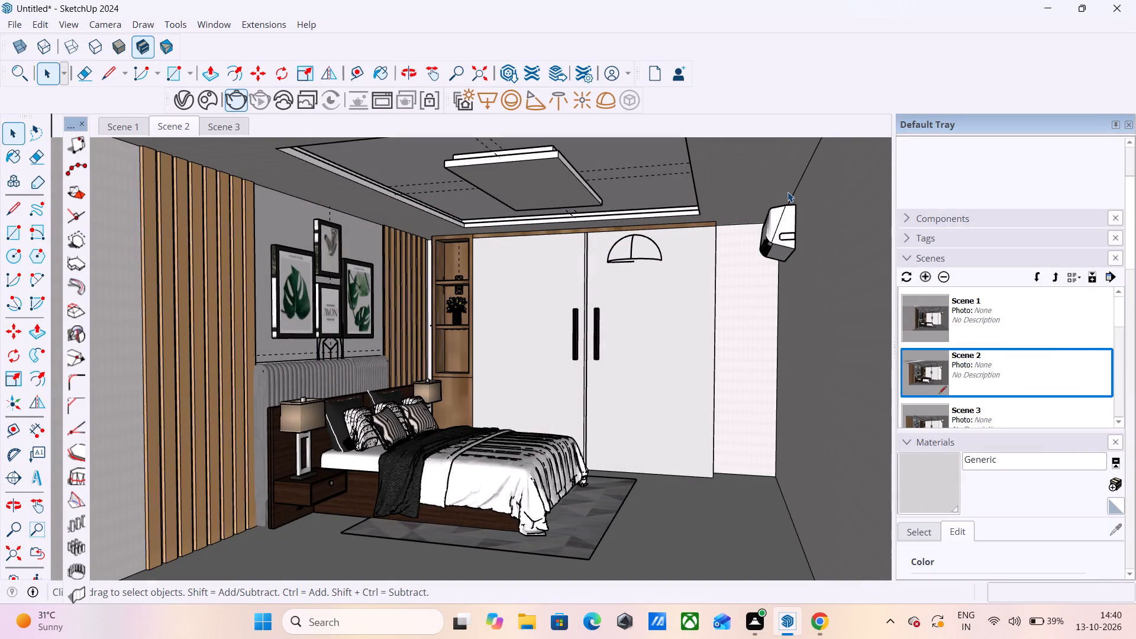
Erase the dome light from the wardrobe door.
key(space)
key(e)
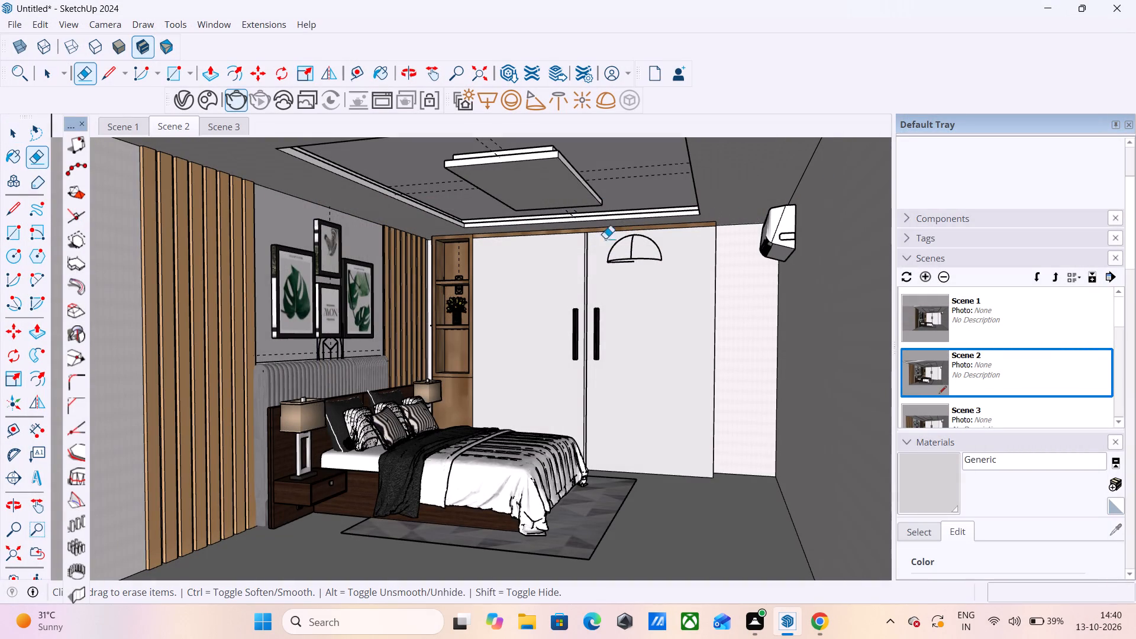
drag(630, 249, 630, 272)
Set the SunLight's intensity to 2 in the V-Ray Asset Editor.
double_click(185, 108)
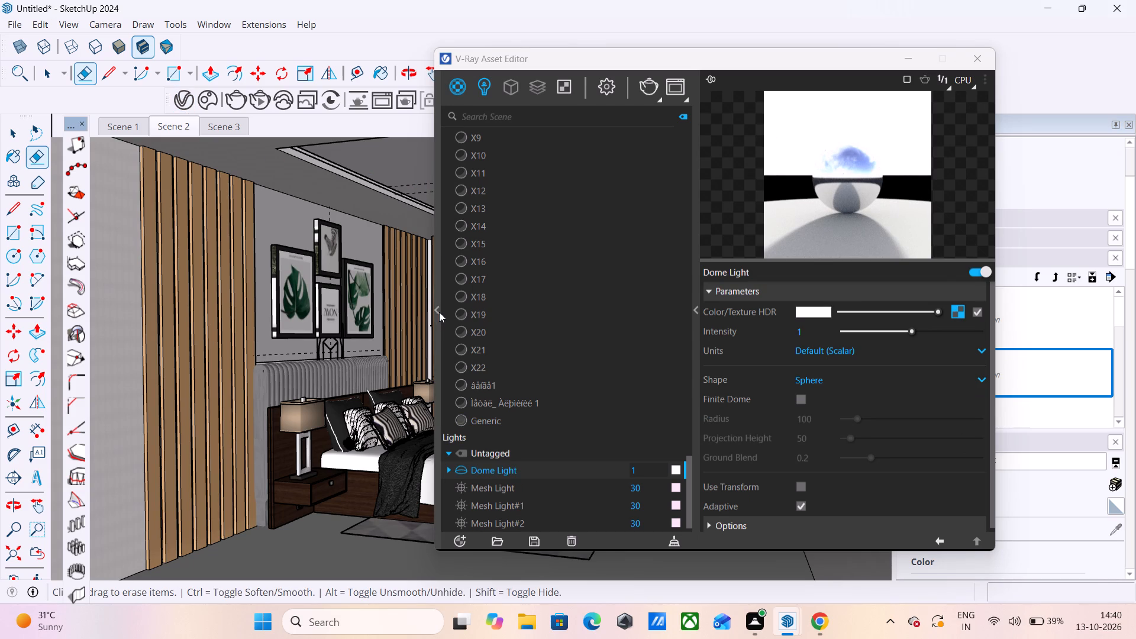
click(439, 312)
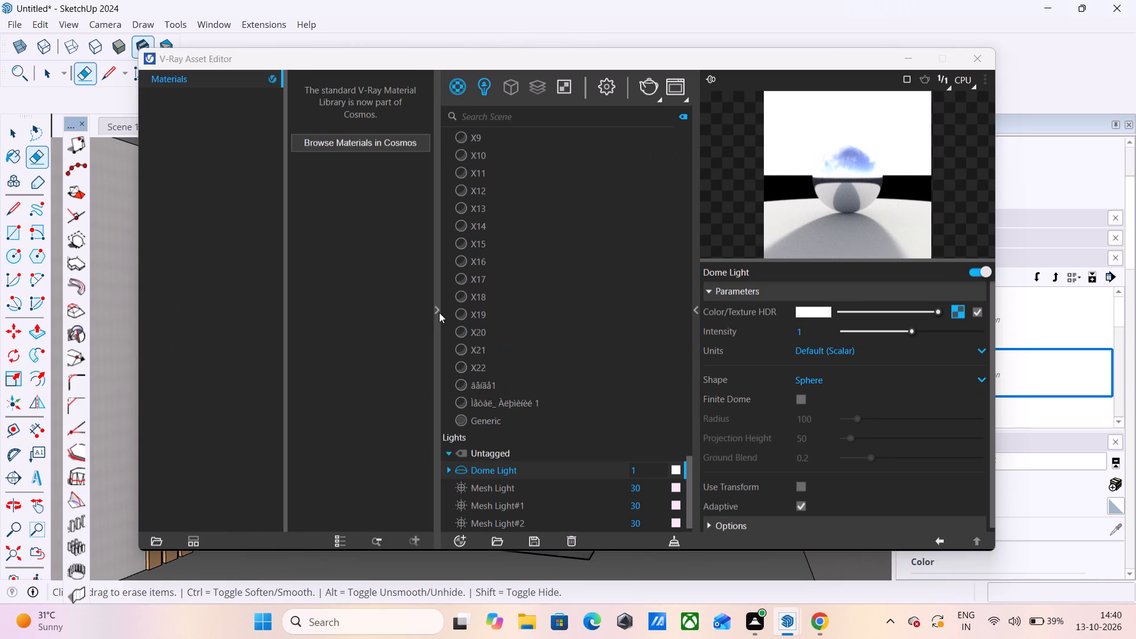
click(485, 89)
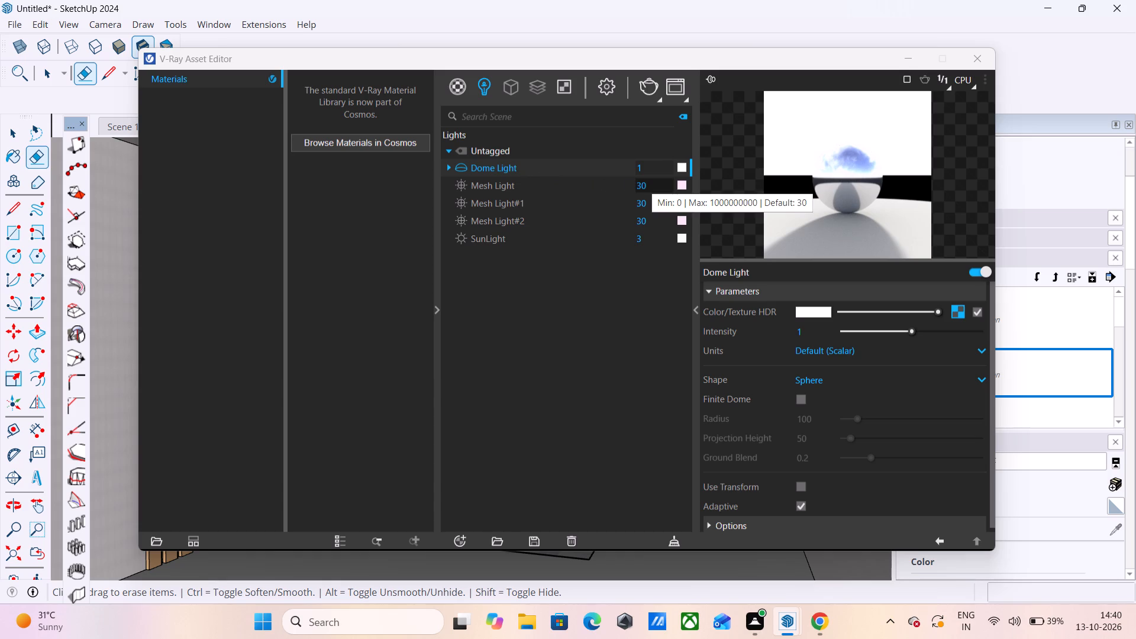
click(646, 241)
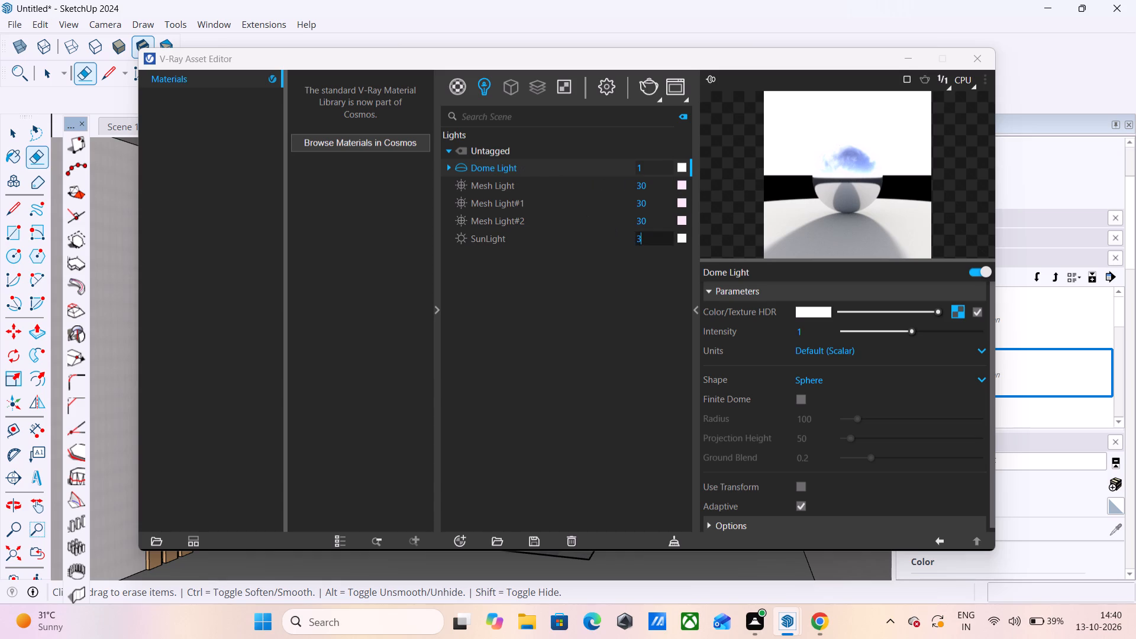
key(BackSpace)
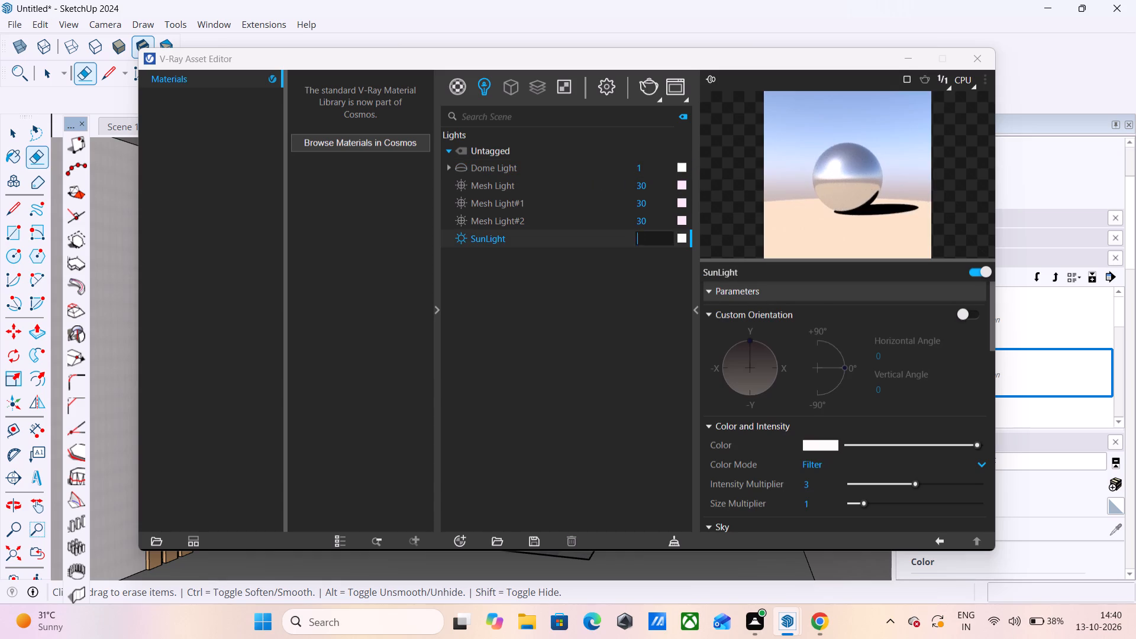
key(2)
key(BackSpace)
key(2)
key(Return)
Set the Dome Light's intensity to 30 in the V-Ray Asset Editor.
click(492, 162)
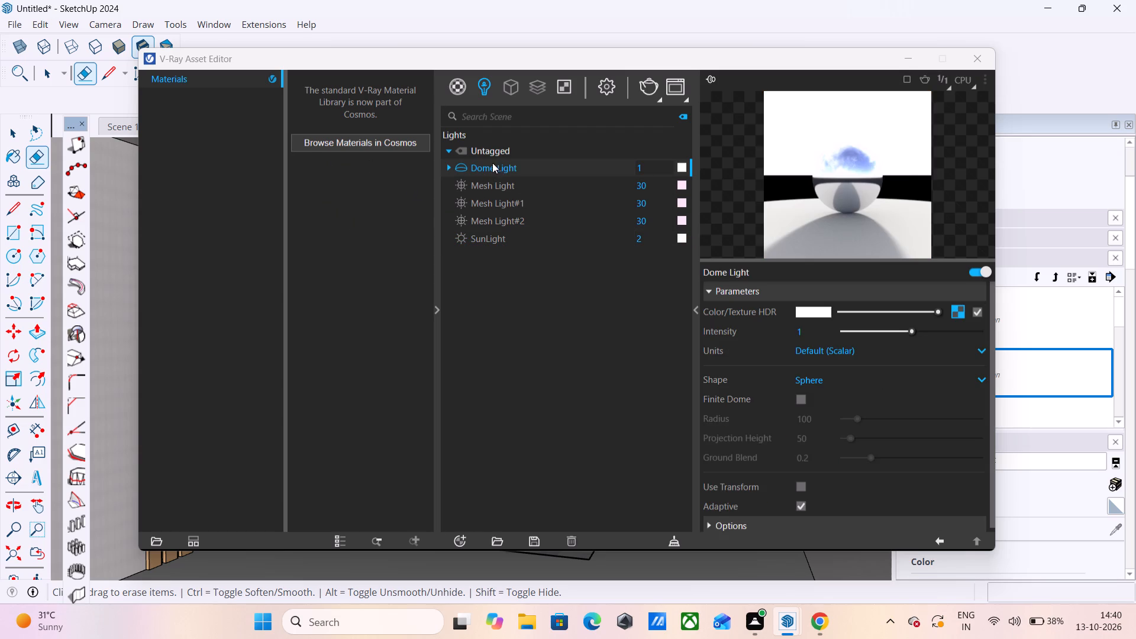
click(656, 162)
key(BackSpace)
text(30)
key(Return)
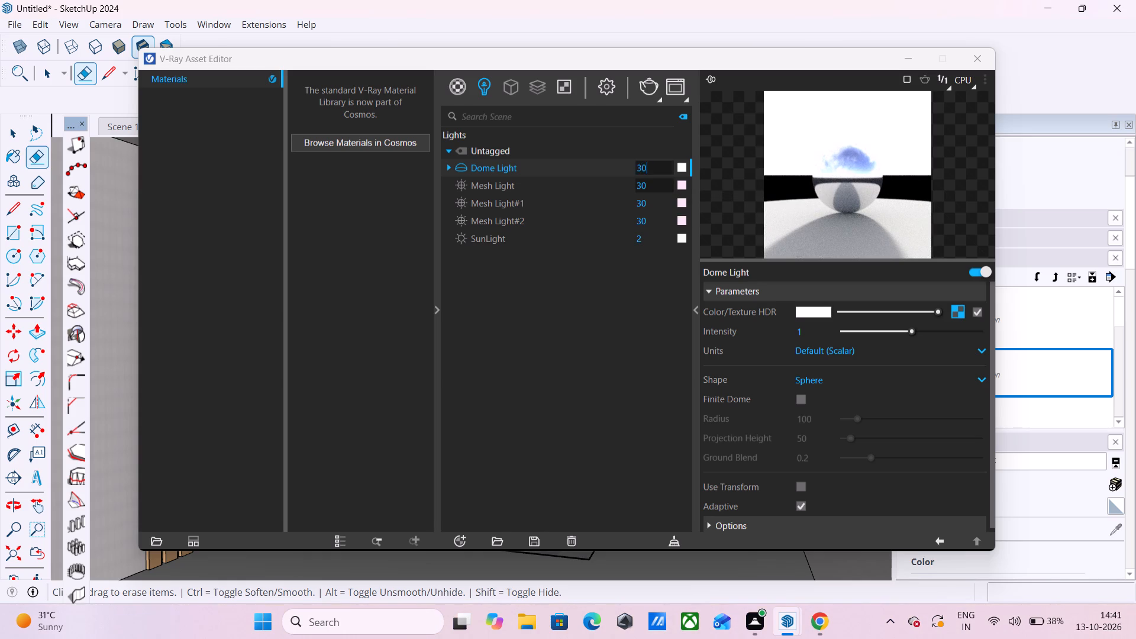
click(989, 61)
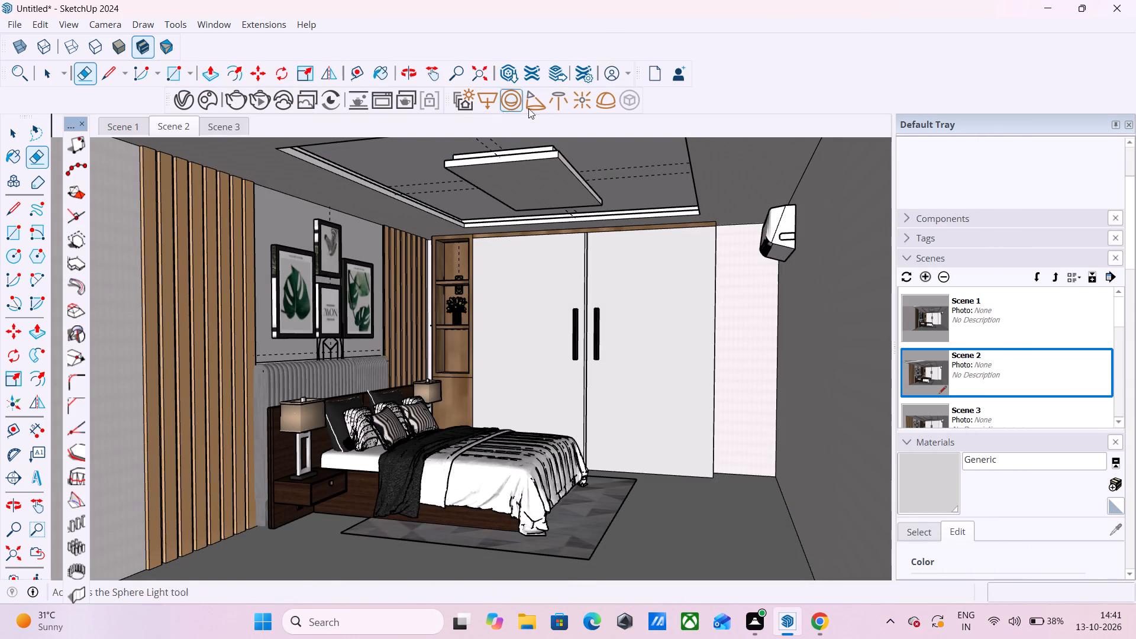
Place a new V-Ray dome light at the top of the wardrobe door closest to the air conditioner.
click(596, 99)
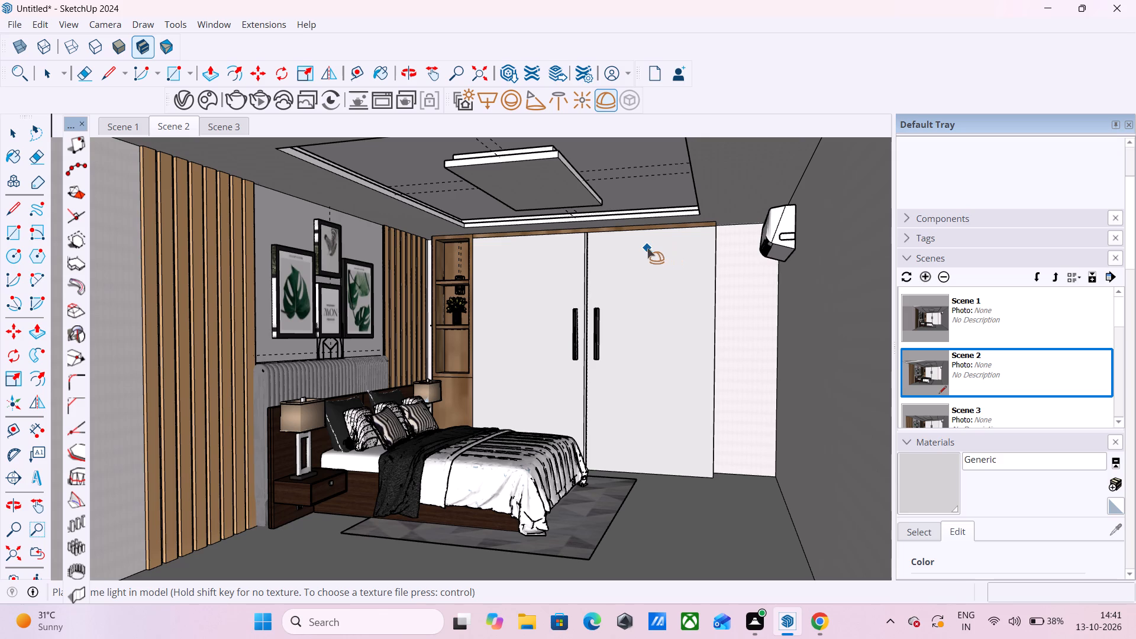
click(643, 246)
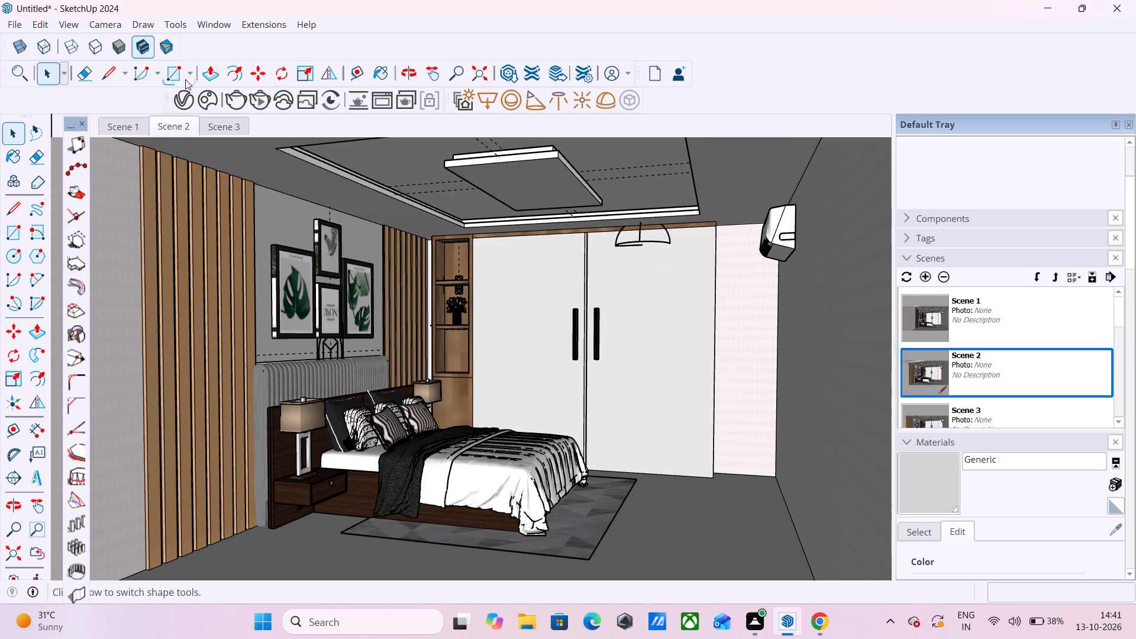
Render the bedroom again in V-Ray to check the changed sun and dome lighting.
click(241, 100)
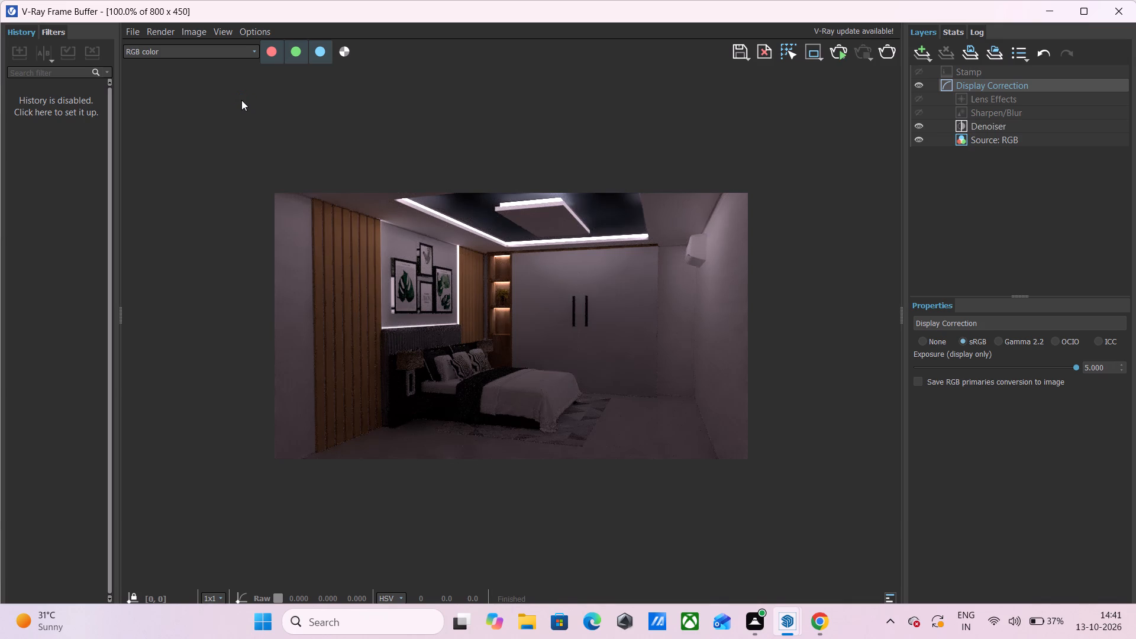
click(1125, 3)
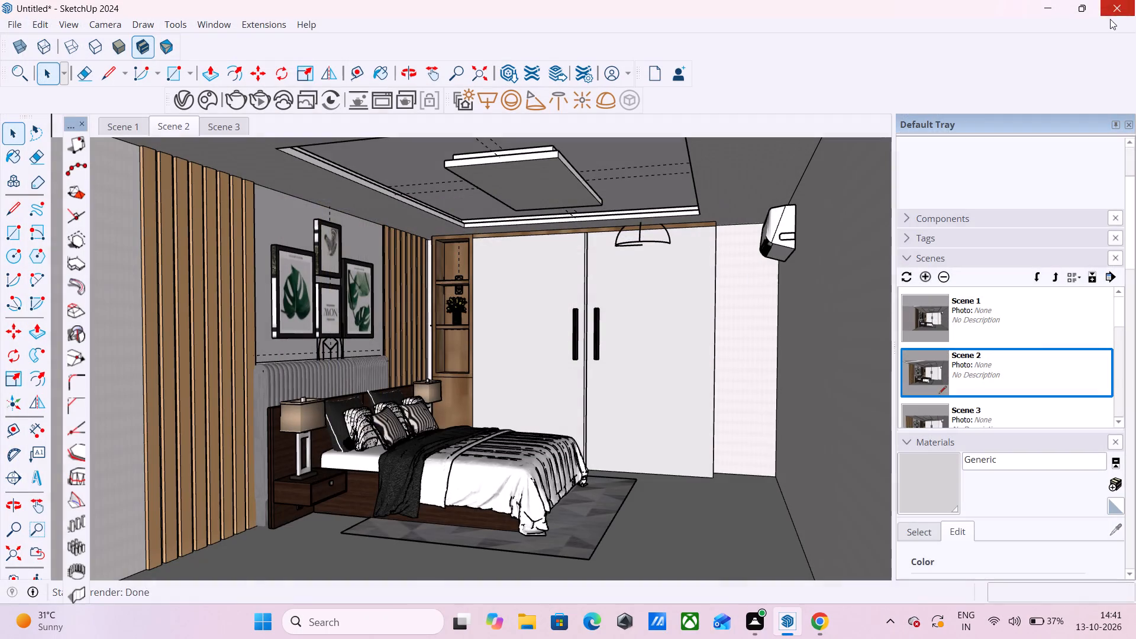
Import the Whitewood Semigloss 300cm material from the Chaos Cosmos library into the scene's V-Ray materials.
click(182, 98)
click(334, 149)
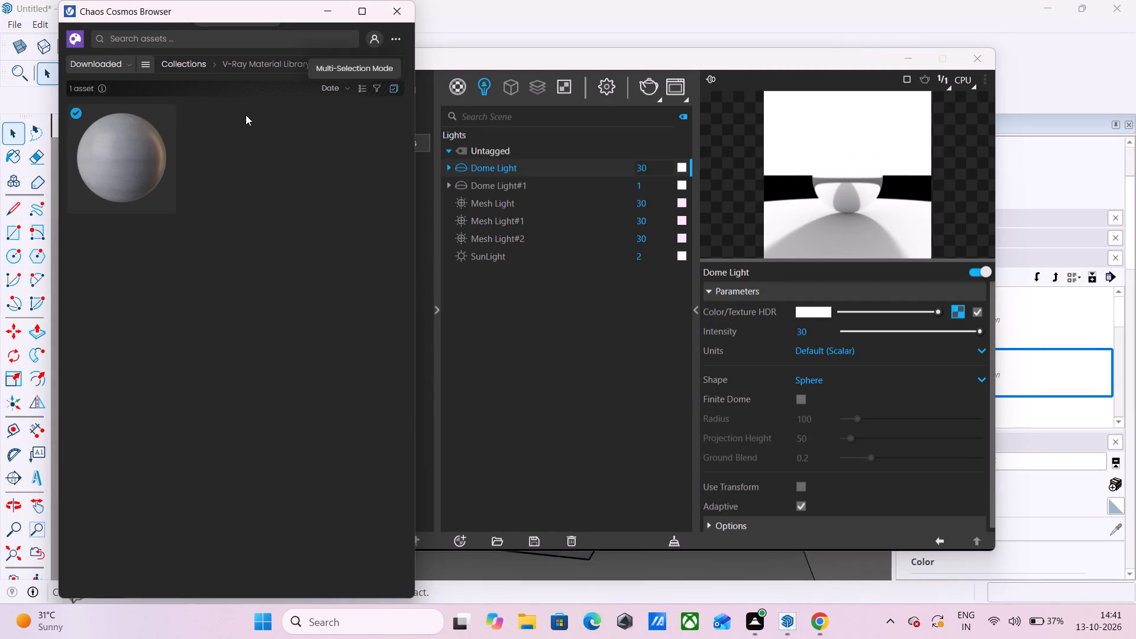
click(120, 140)
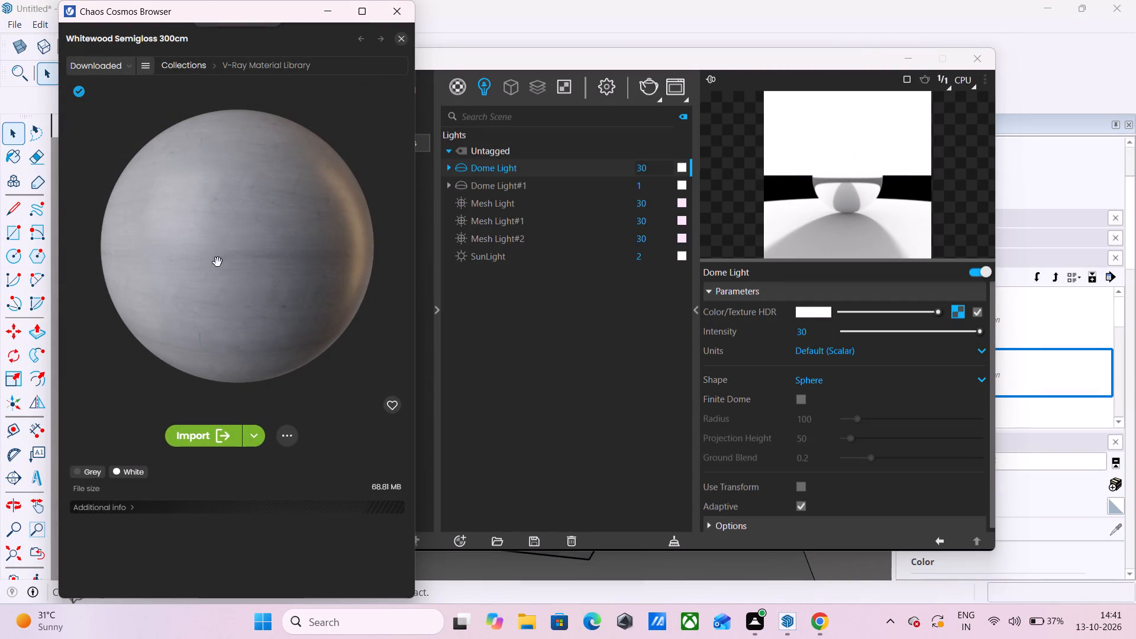
click(226, 437)
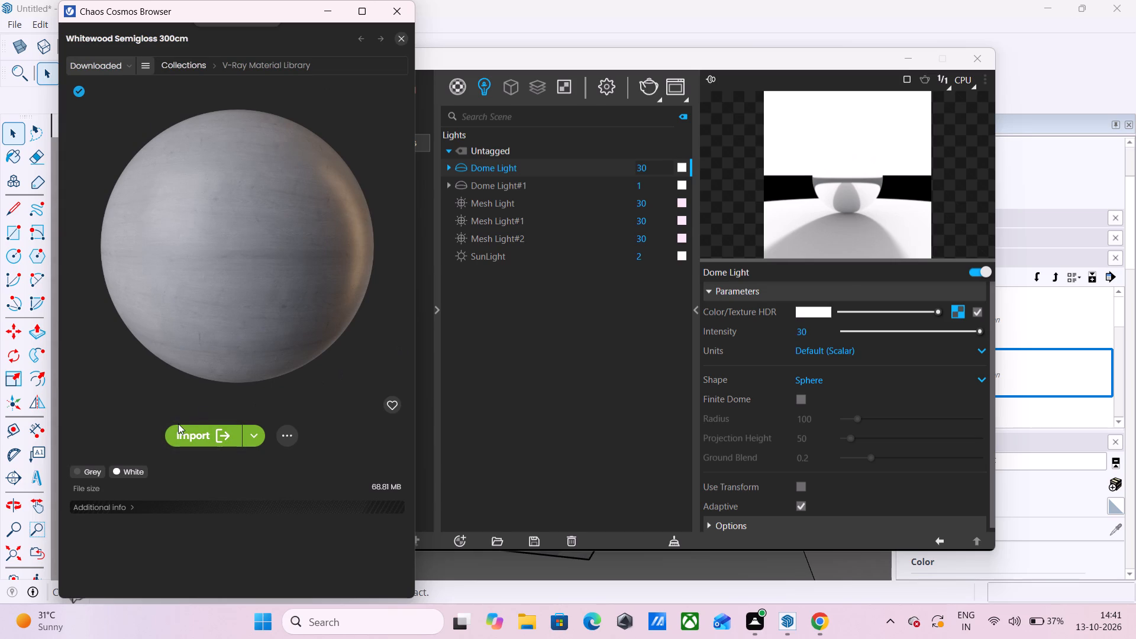
click(230, 434)
click(402, 11)
Reopen the Cosmos material collection and sort its assets with the oldest first.
click(374, 145)
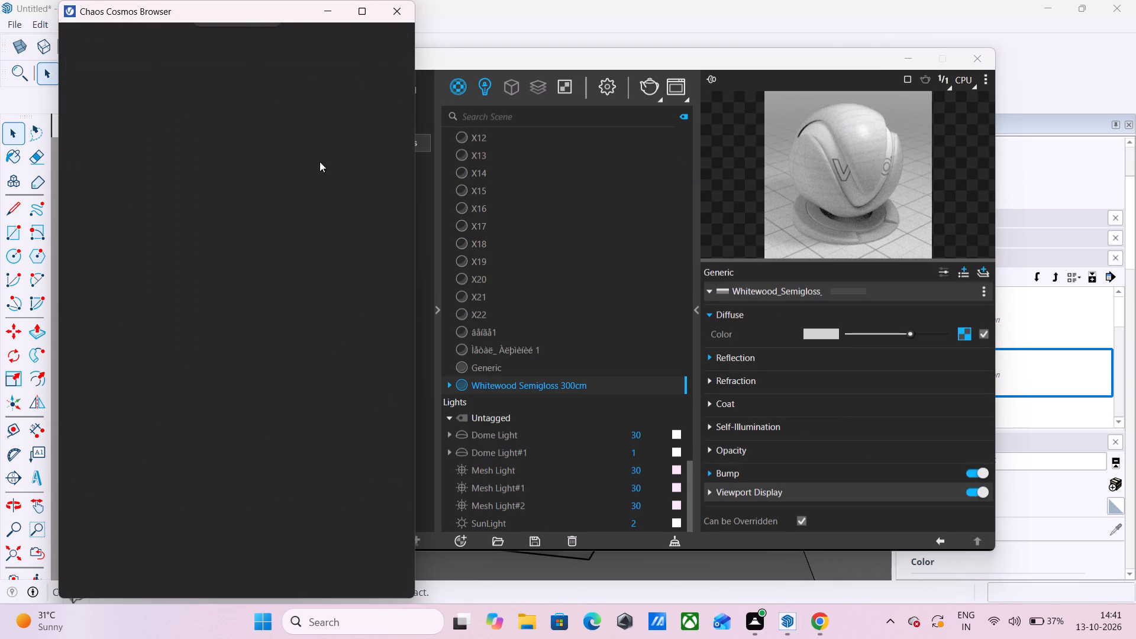
click(343, 85)
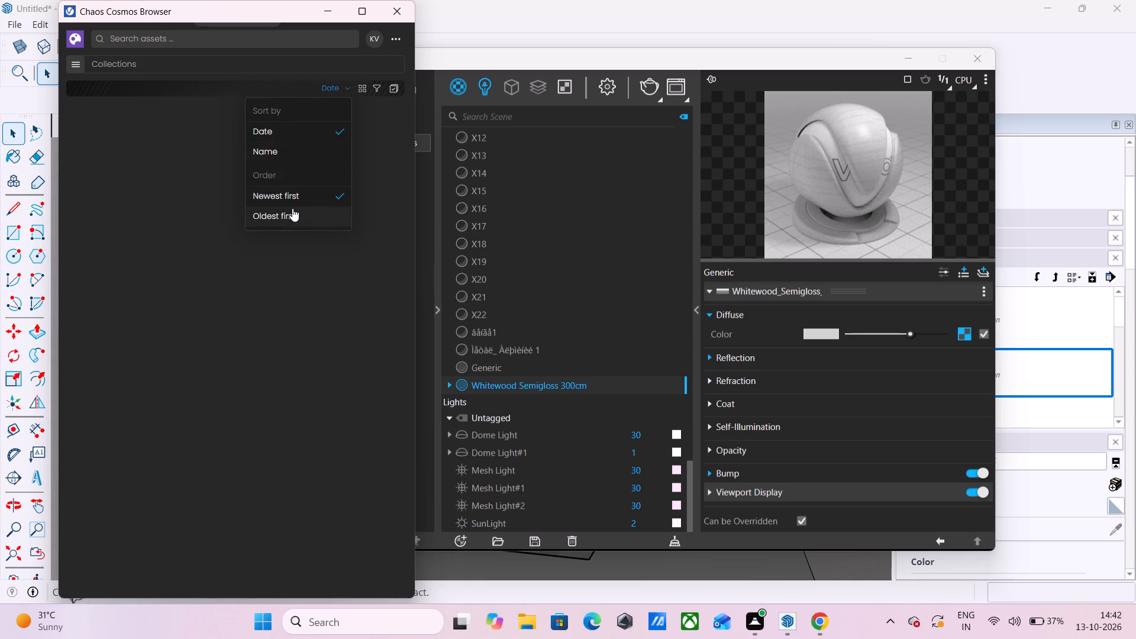
click(301, 224)
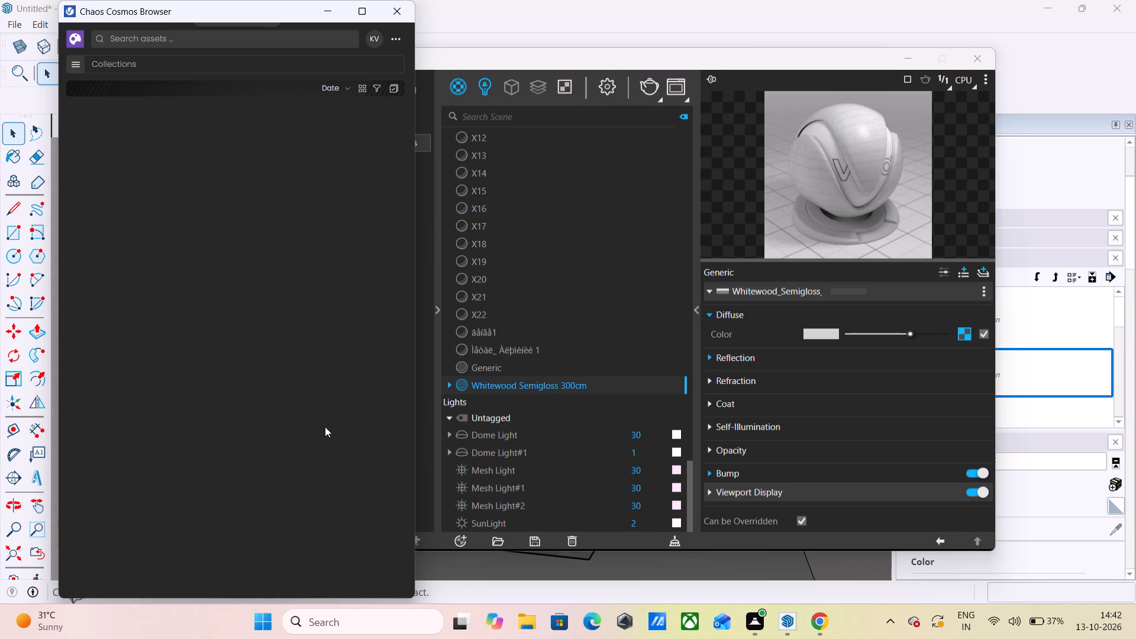
Set the intensity of Mesh Light to 40 in the scene's V-Ray lights.
click(504, 466)
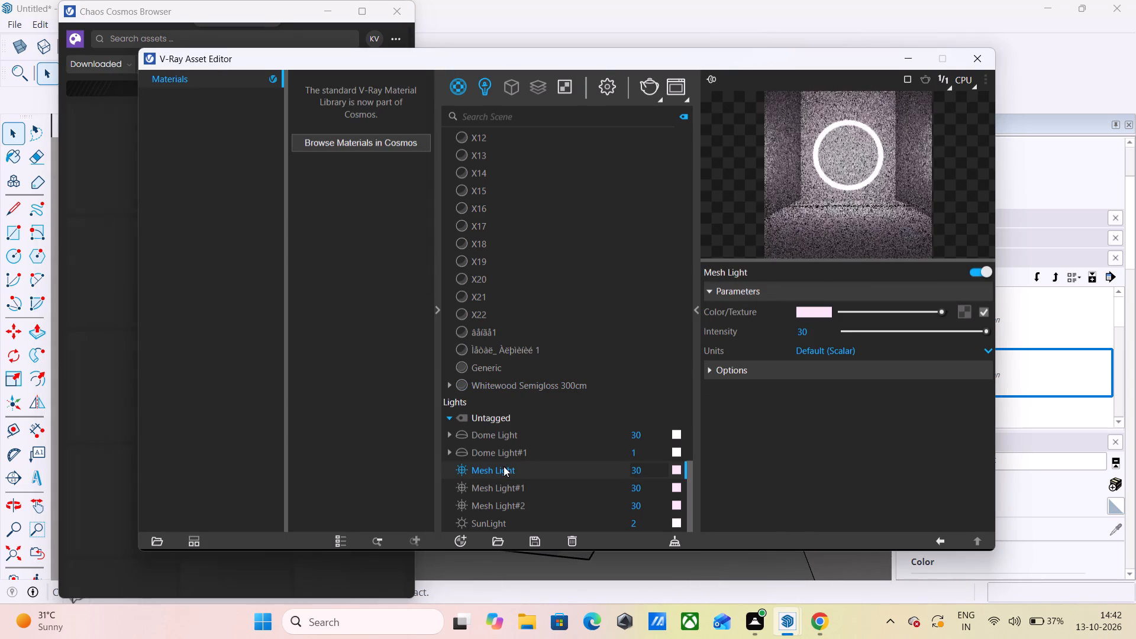
click(845, 160)
click(838, 183)
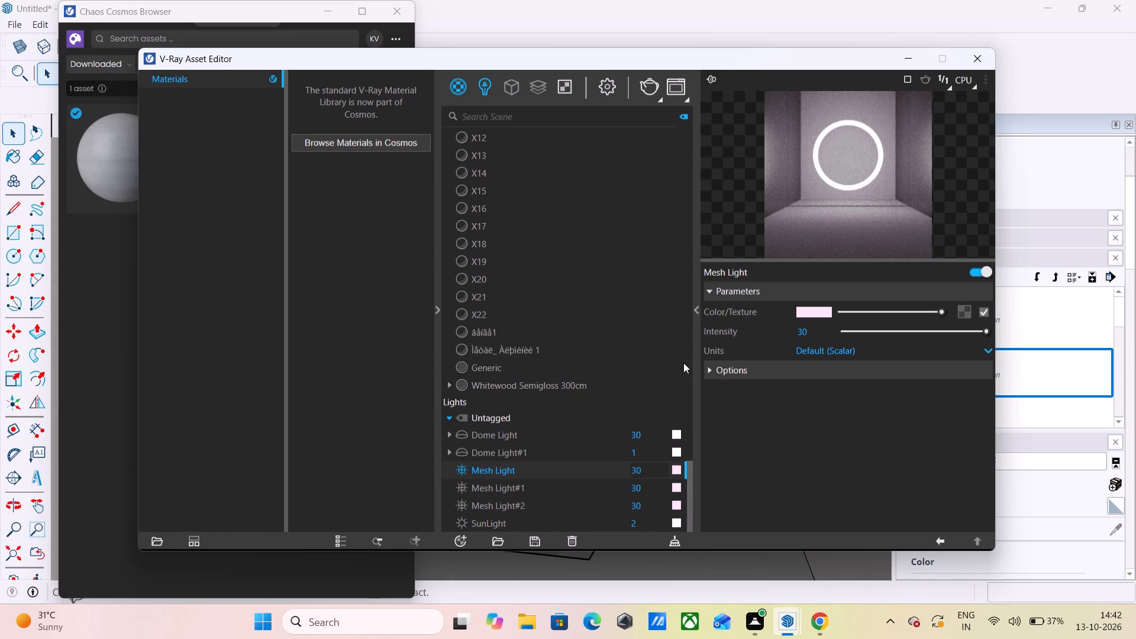
click(656, 466)
key(BackSpace)
key(BackSpace)
text(40)
key(Return)
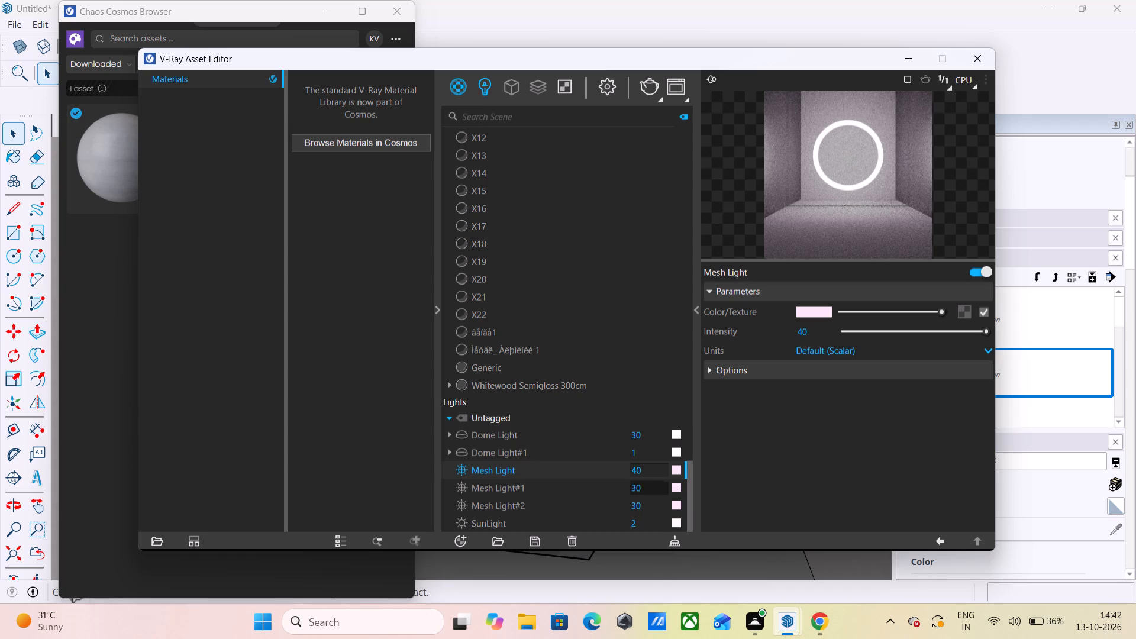
Set the intensity of Mesh Light#1 and Mesh Light#2 to 40 each and close the V-Ray asset settings.
click(648, 493)
key(BackSpace)
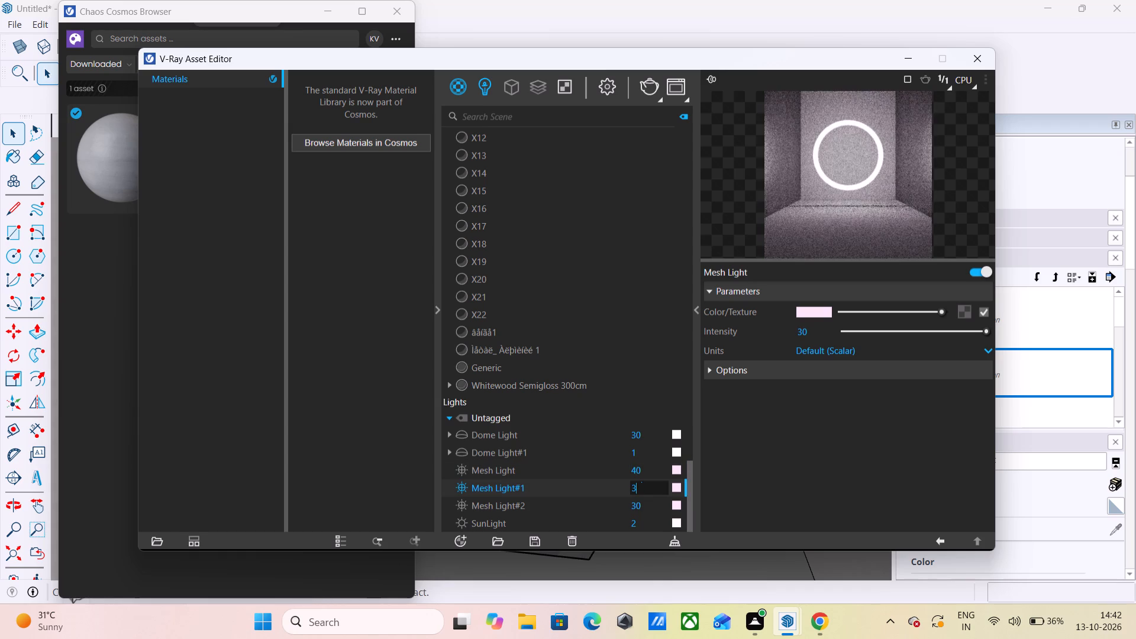
key(BackSpace)
text(40)
key(Return)
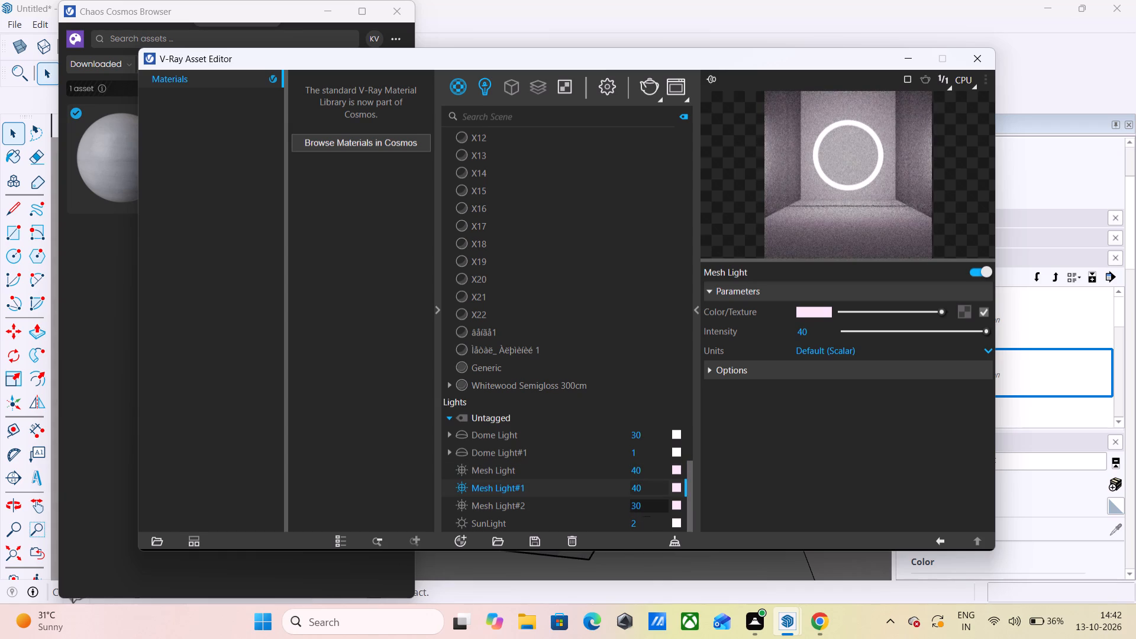
click(655, 506)
key(BackSpace)
key(BackSpace)
key(BackSpace)
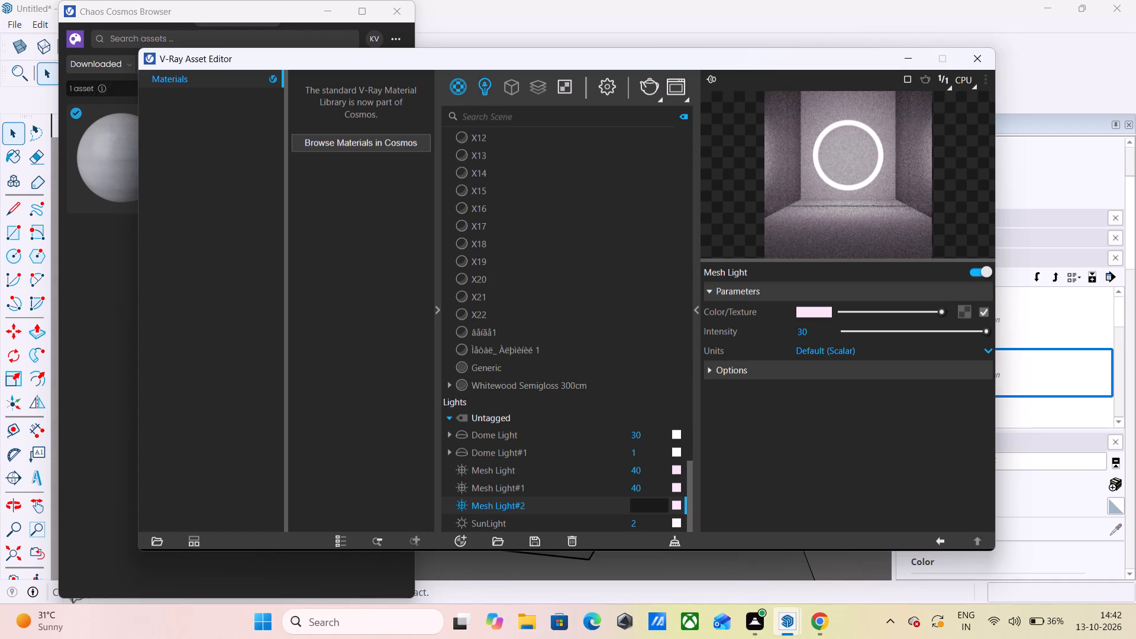
text(40)
key(Return)
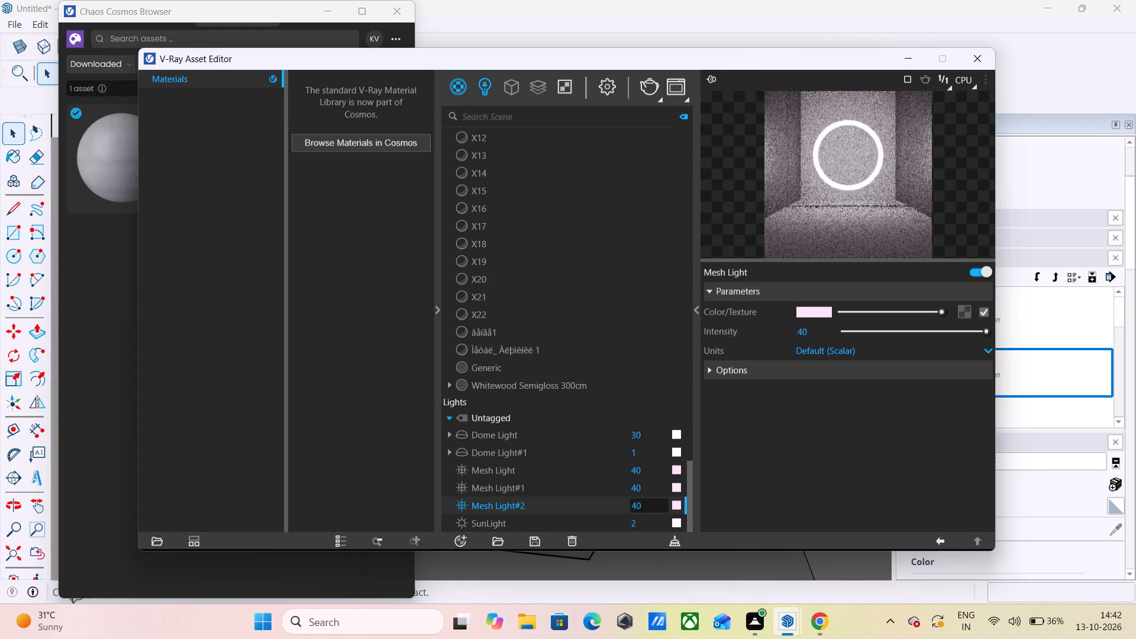
click(979, 65)
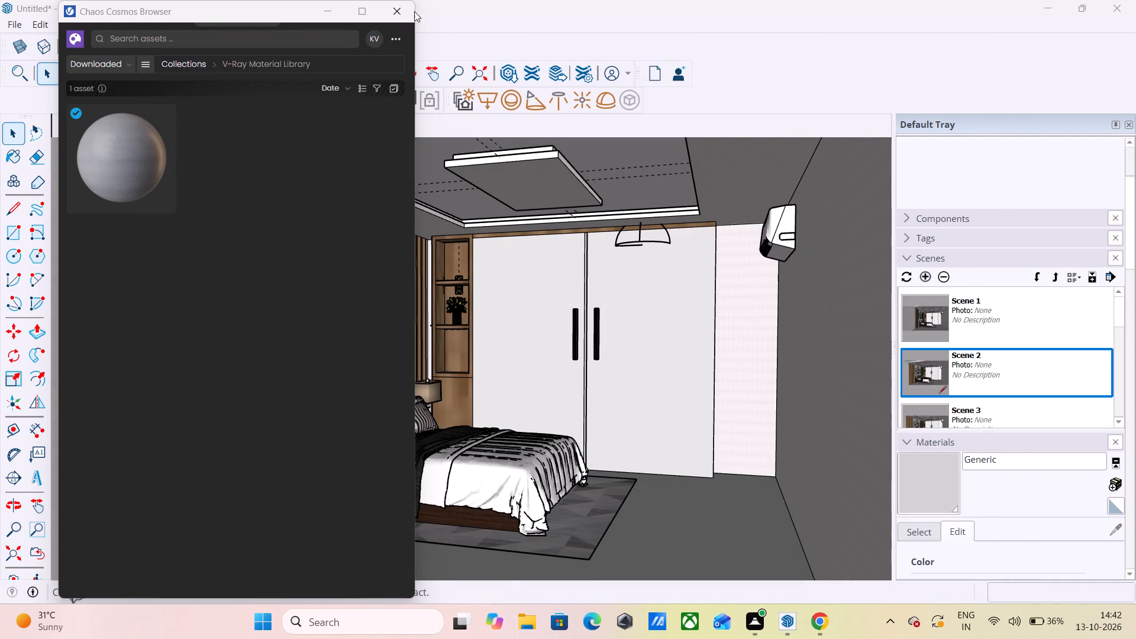
Close the Cosmos asset library and render the bedroom again in V-Ray with the new mesh light intensities.
click(385, 0)
click(1132, 5)
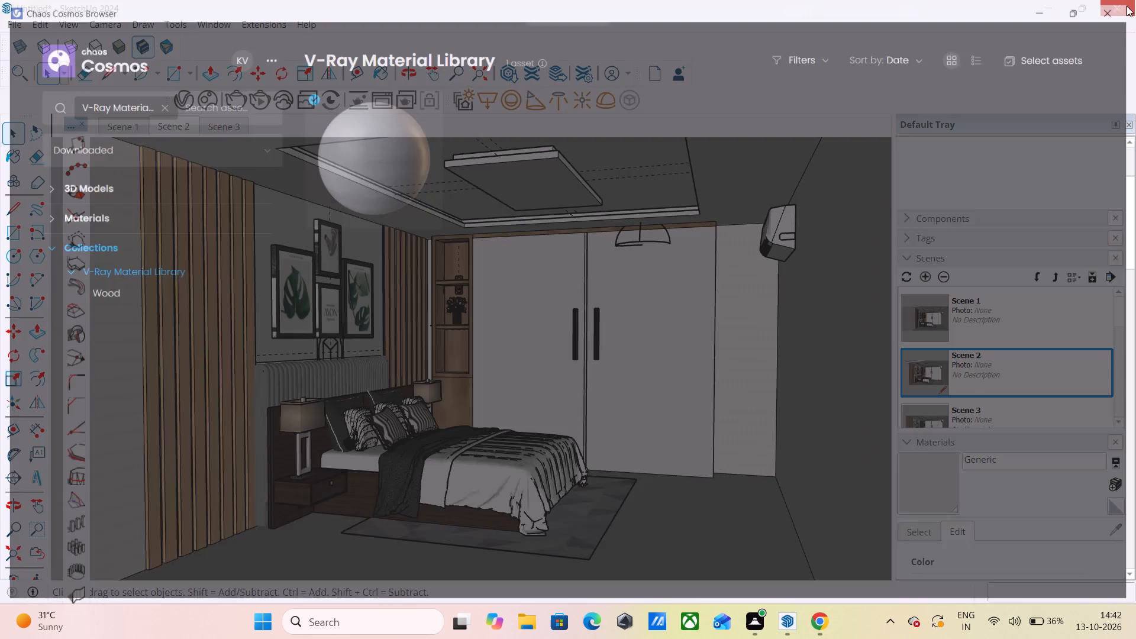
click(243, 95)
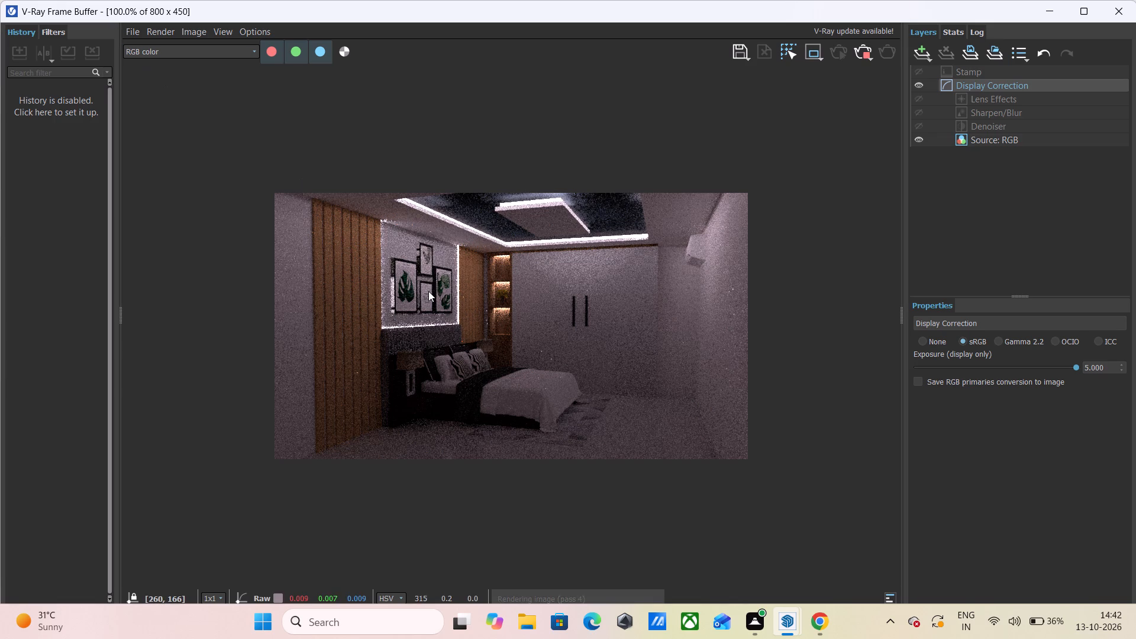
Examine the finished bedroom render up close and as a whole, checking brightness around the bed, wardrobe and ceiling, and close it.
scroll(428, 293, up, 1)
scroll(428, 293, down, 1)
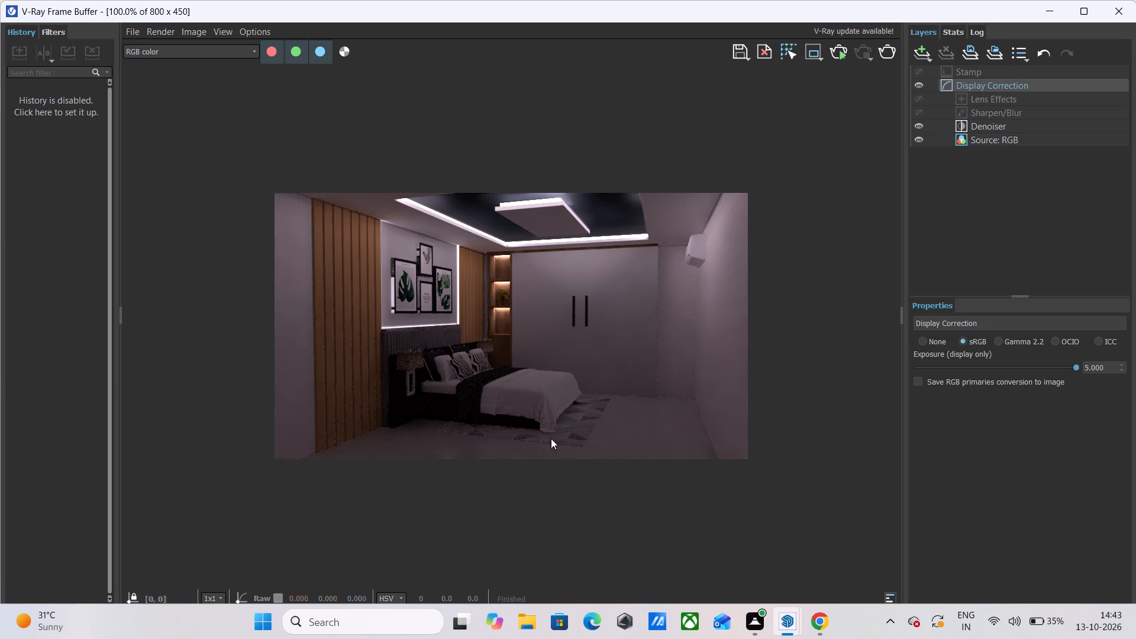
scroll(517, 309, up, 1)
scroll(517, 309, down, 1)
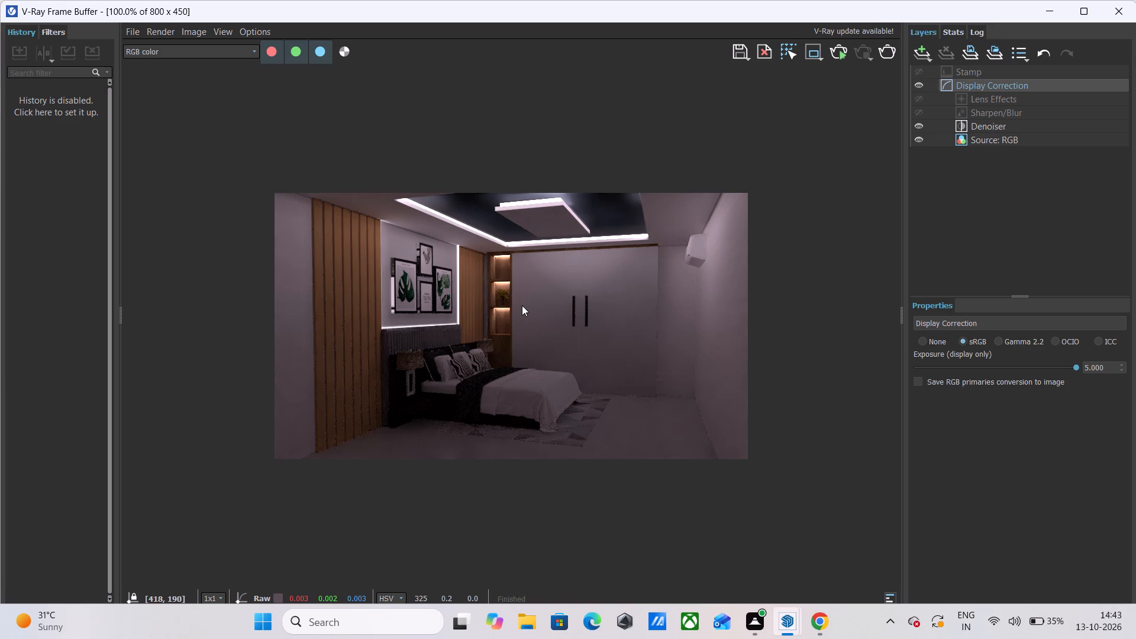
scroll(522, 305, up, 1)
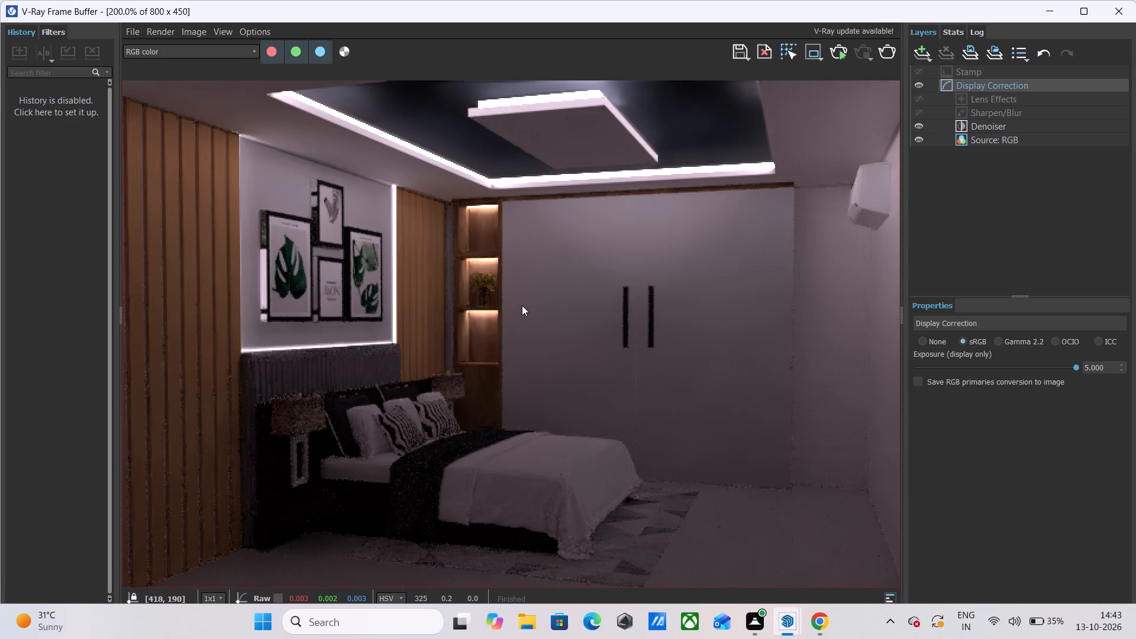
scroll(522, 305, down, 1)
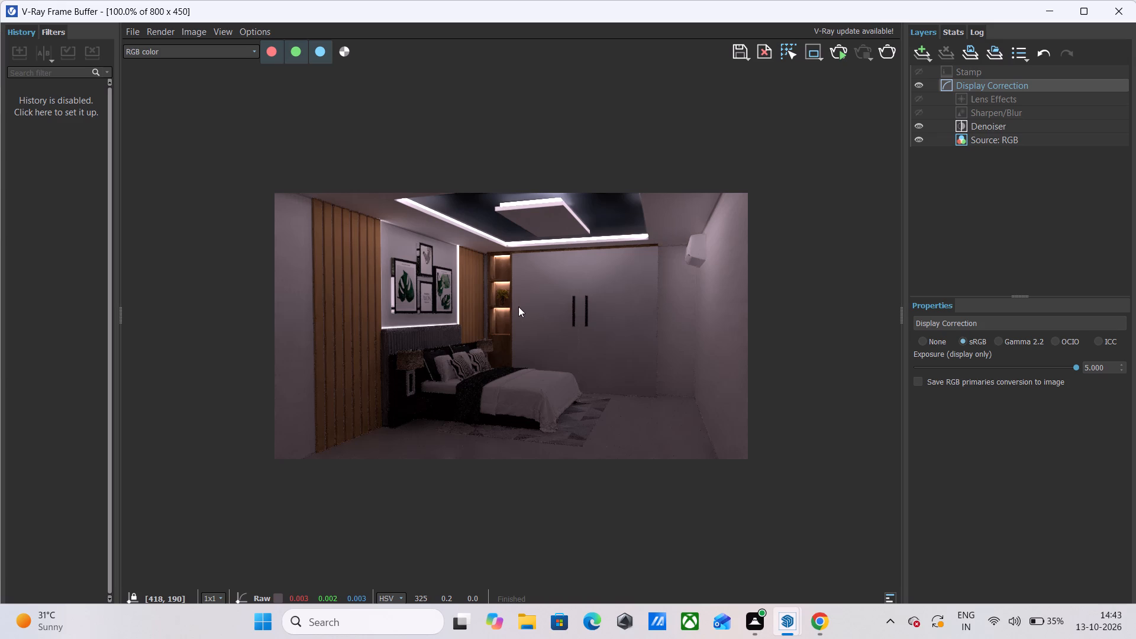
scroll(425, 269, up, 1)
scroll(425, 272, down, 1)
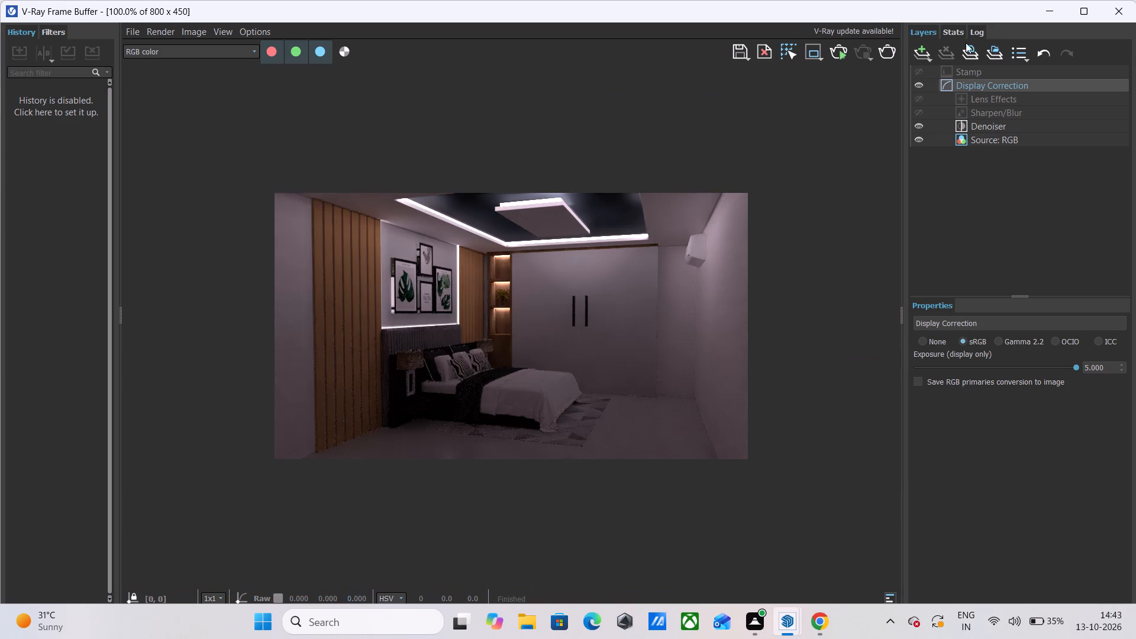
click(1132, 14)
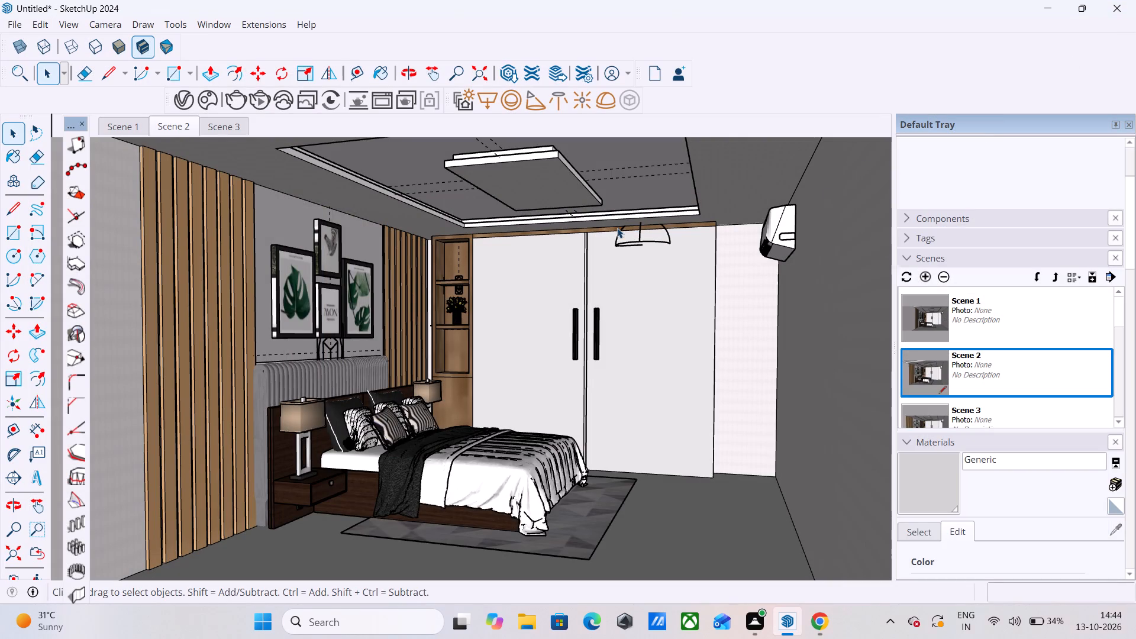
Open the dome light at the wardrobe for editing and place a V-Ray omni light atop the wardrobe door beside the open shelves.
click(636, 239)
double_click(641, 239)
double_click(640, 235)
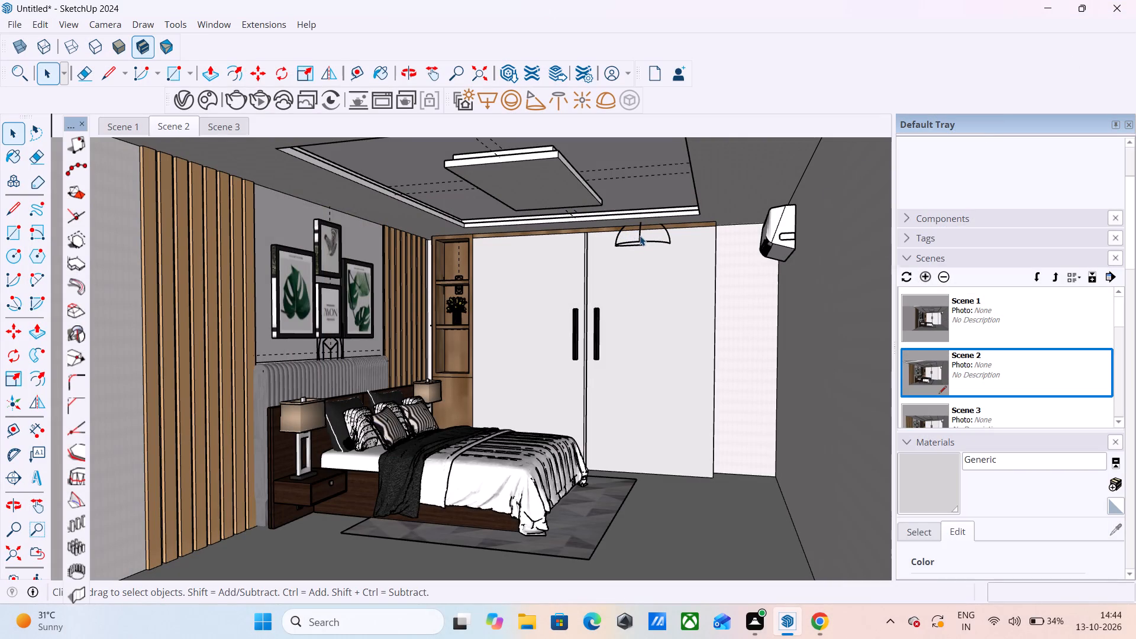
click(640, 235)
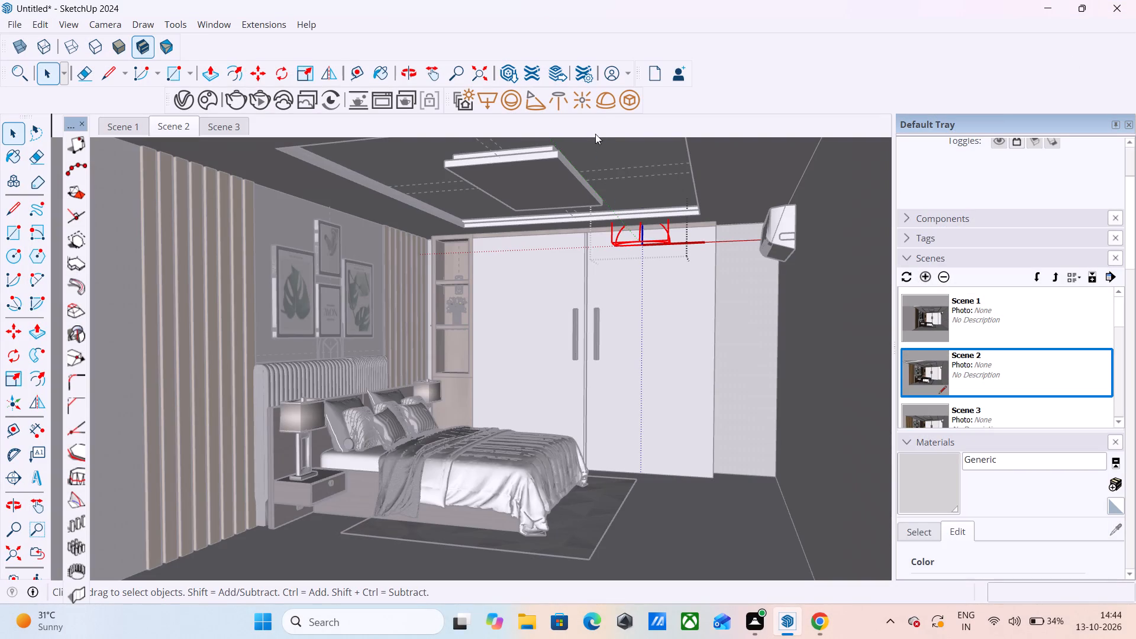
click(606, 105)
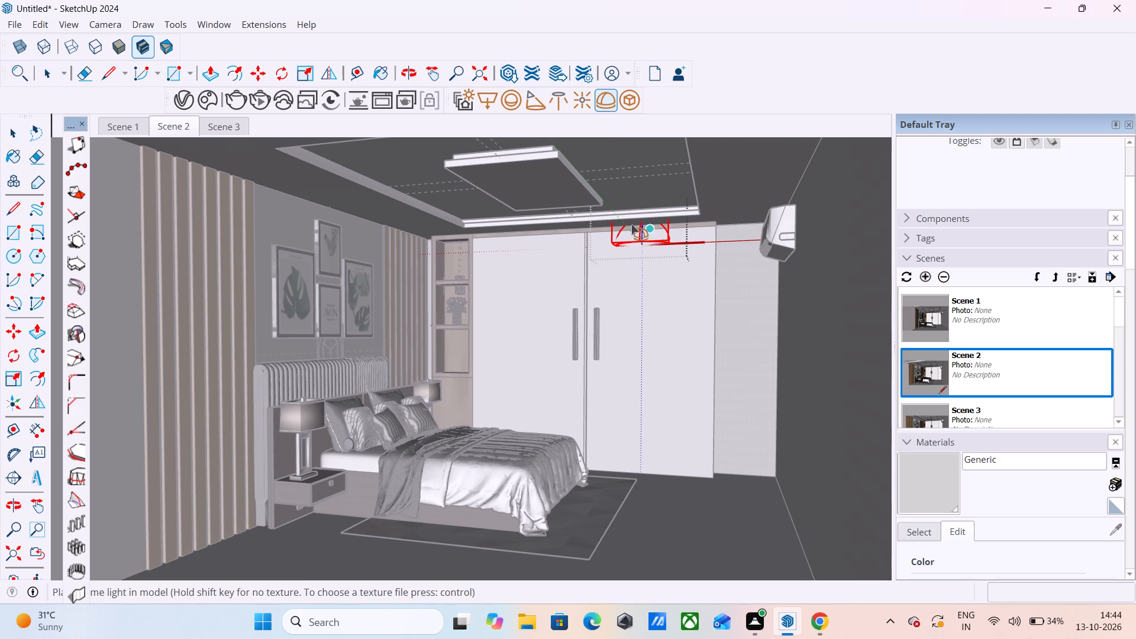
click(582, 97)
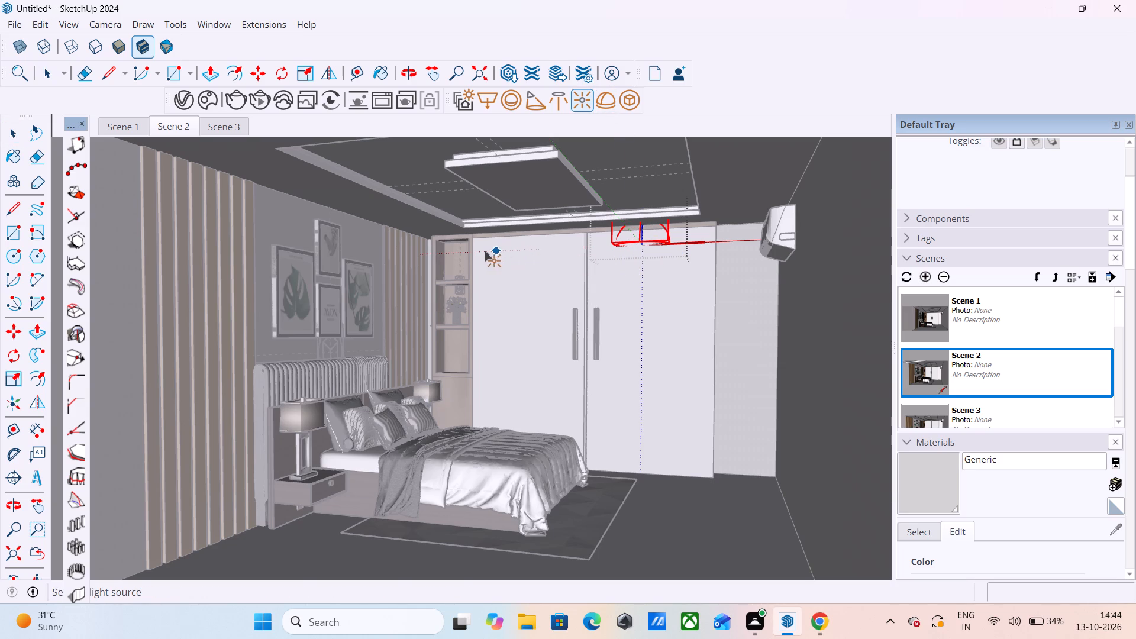
click(511, 235)
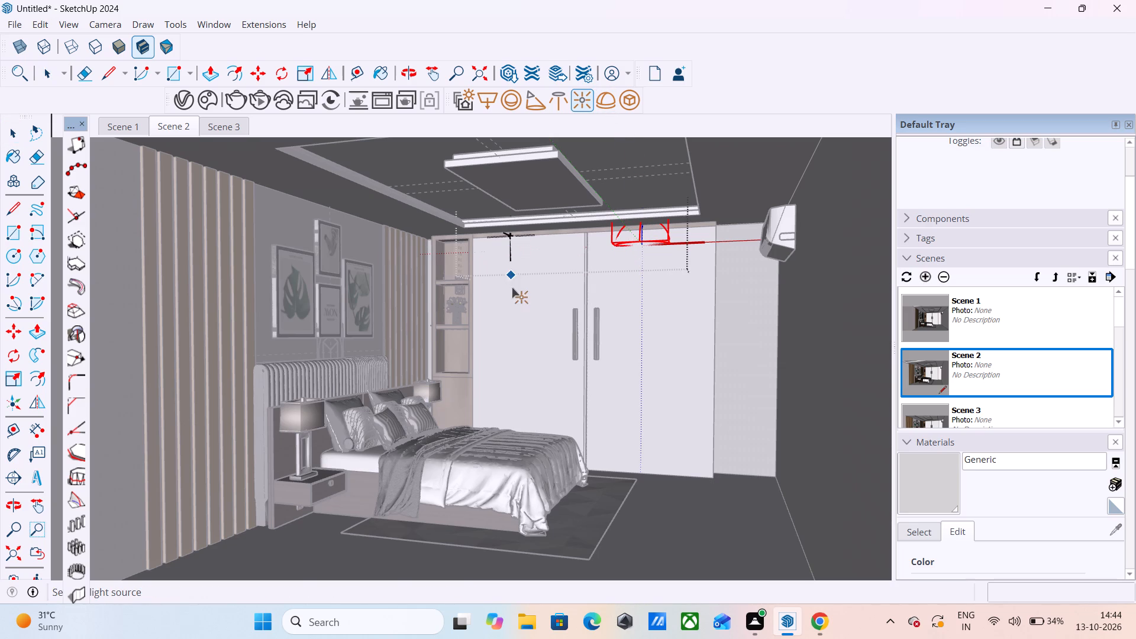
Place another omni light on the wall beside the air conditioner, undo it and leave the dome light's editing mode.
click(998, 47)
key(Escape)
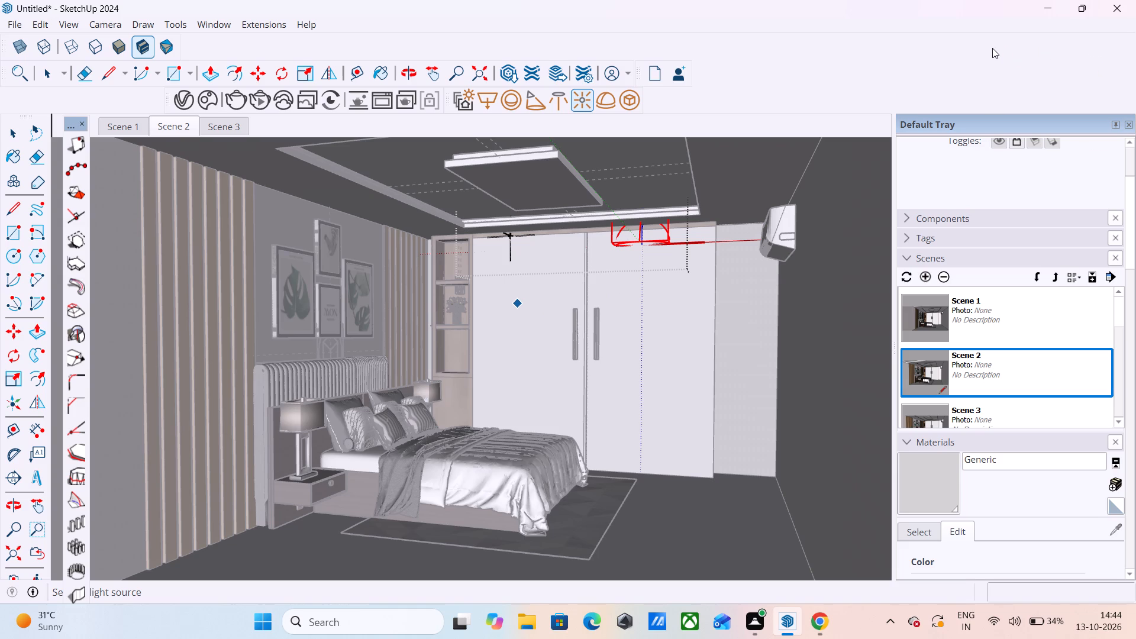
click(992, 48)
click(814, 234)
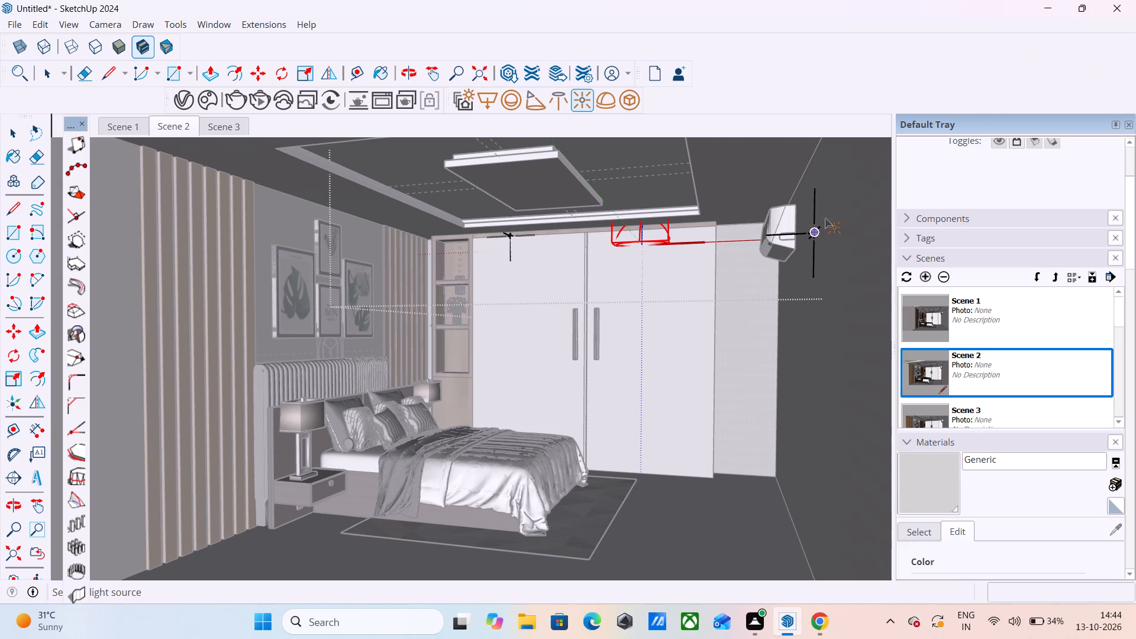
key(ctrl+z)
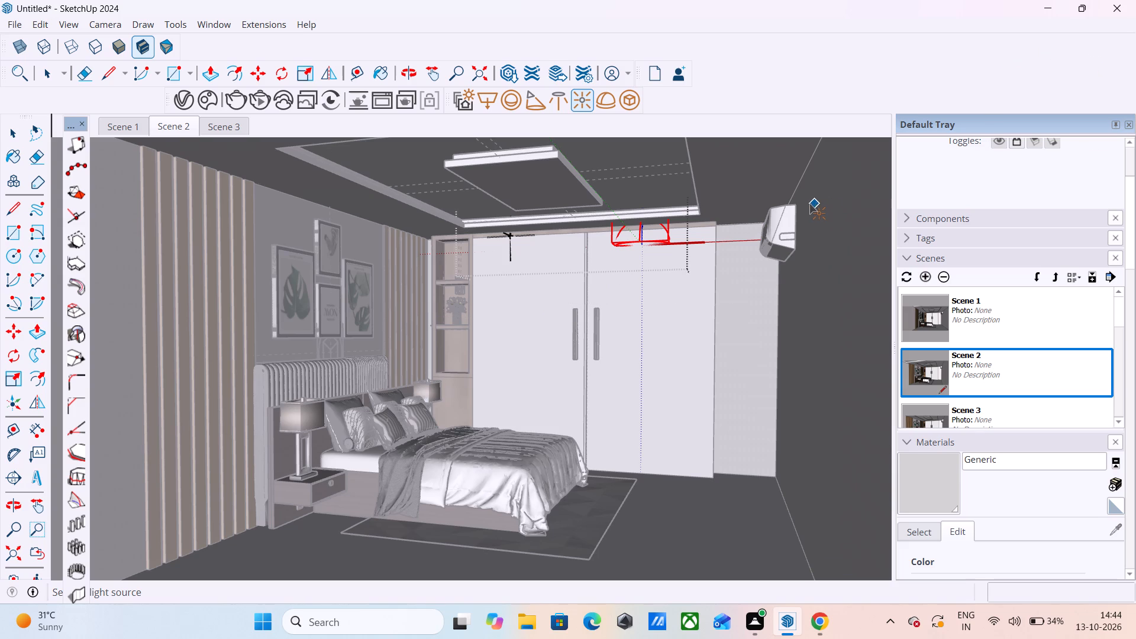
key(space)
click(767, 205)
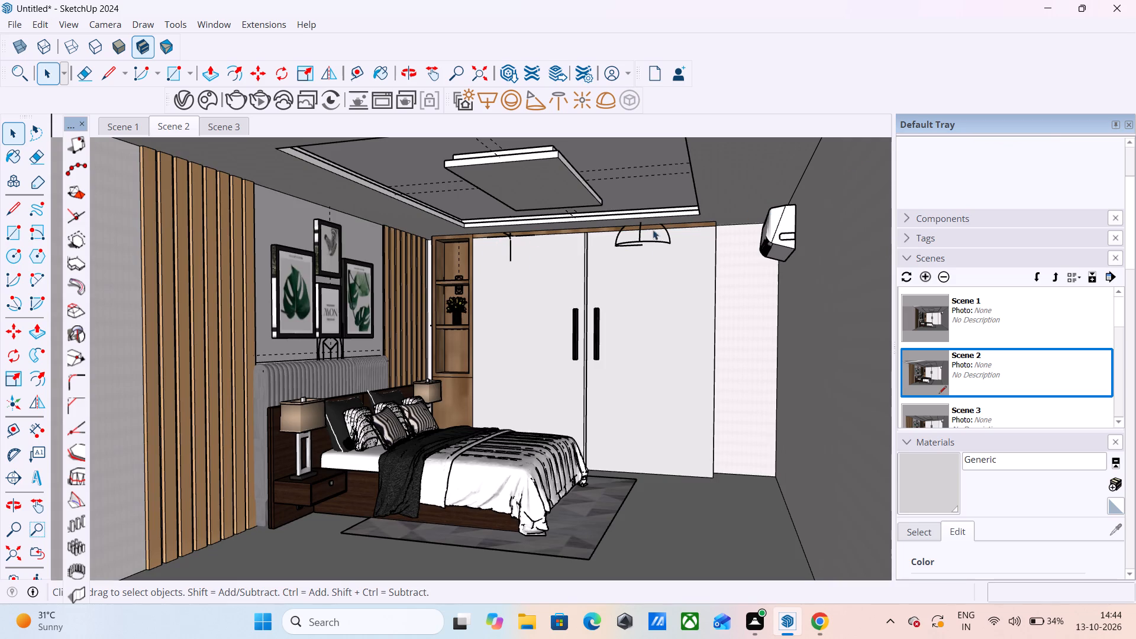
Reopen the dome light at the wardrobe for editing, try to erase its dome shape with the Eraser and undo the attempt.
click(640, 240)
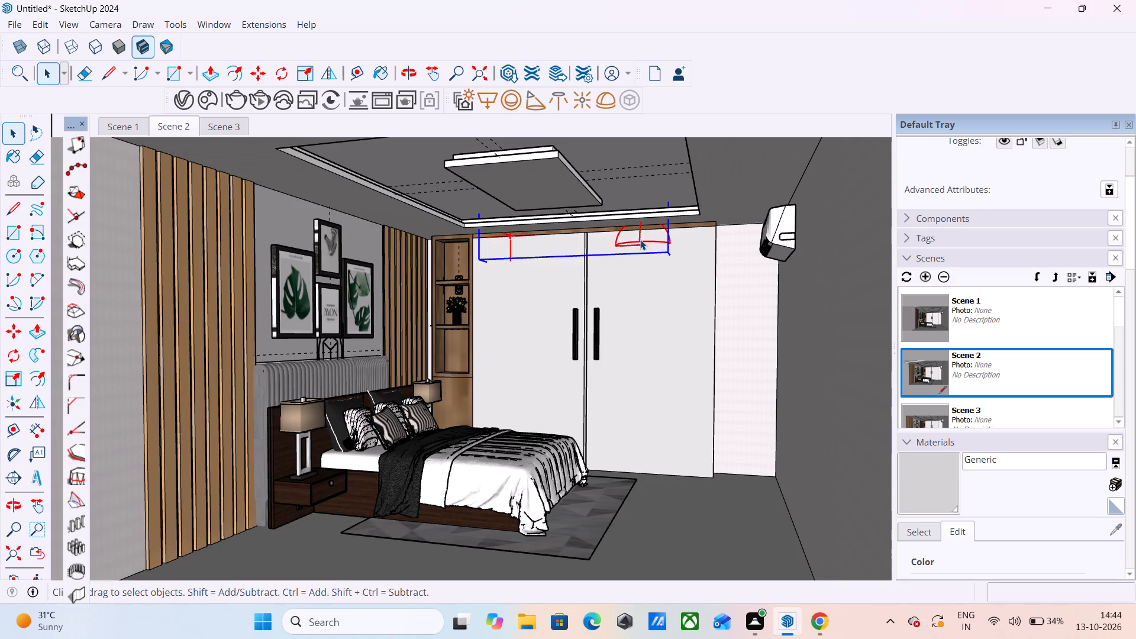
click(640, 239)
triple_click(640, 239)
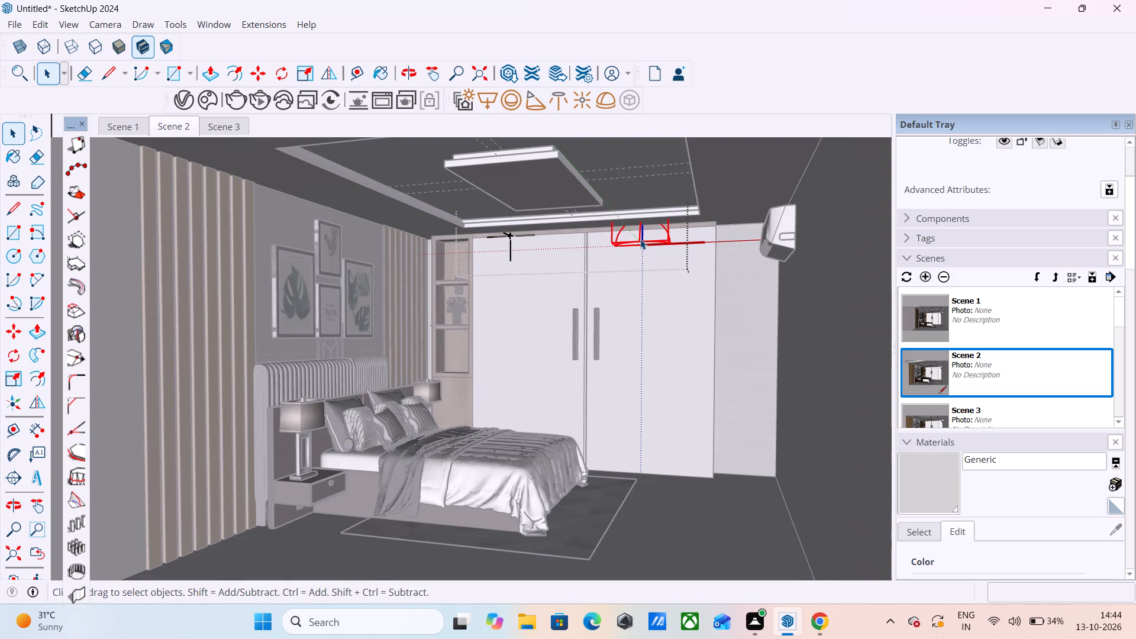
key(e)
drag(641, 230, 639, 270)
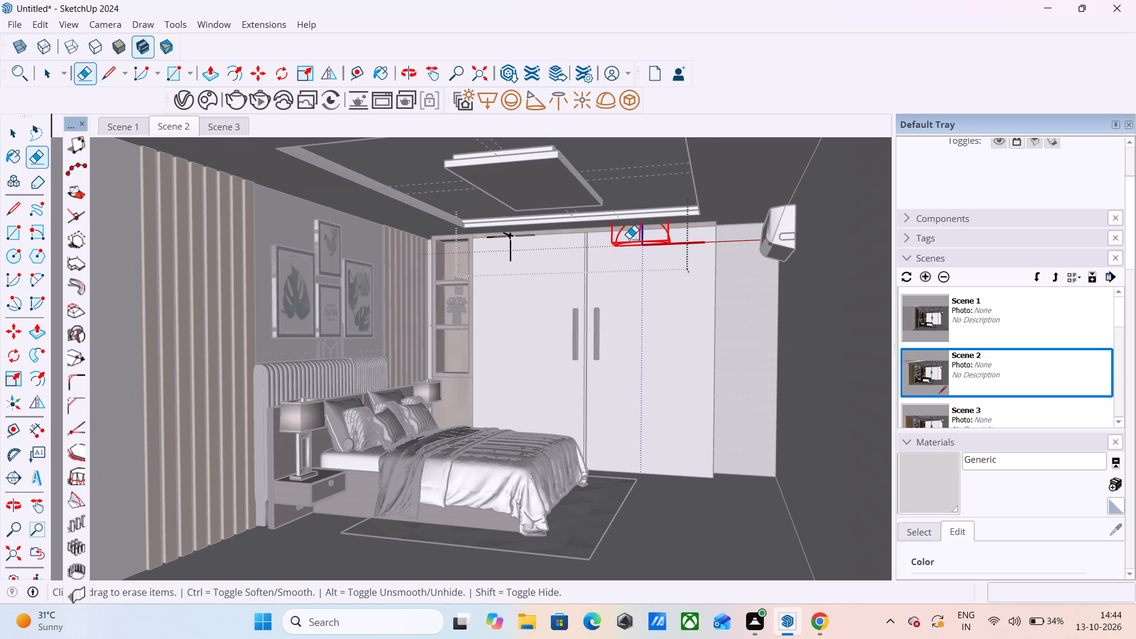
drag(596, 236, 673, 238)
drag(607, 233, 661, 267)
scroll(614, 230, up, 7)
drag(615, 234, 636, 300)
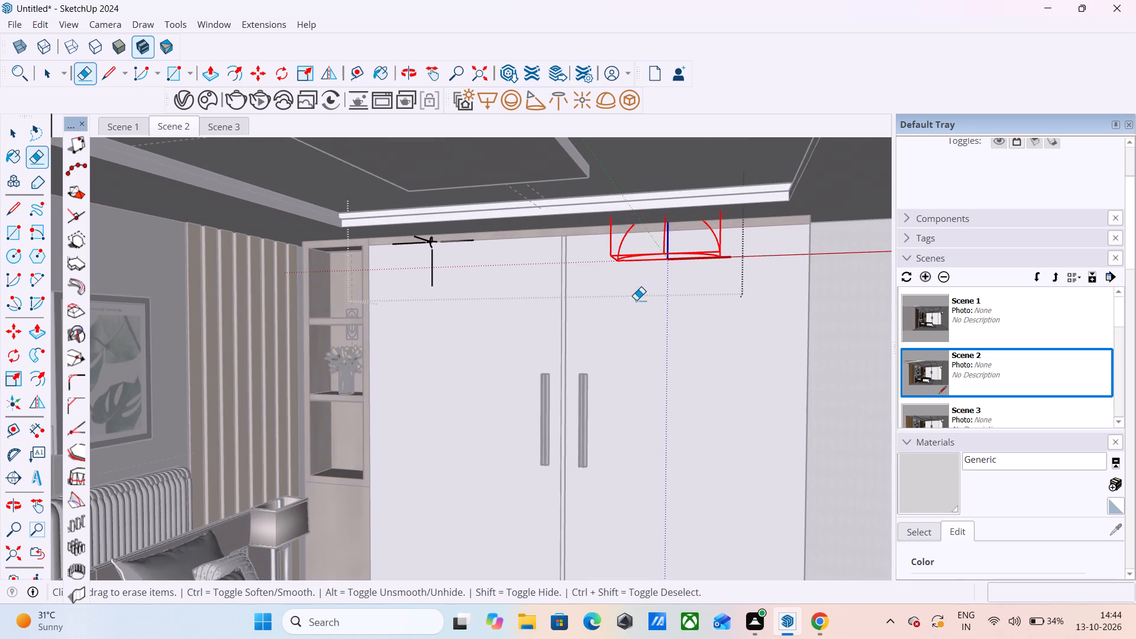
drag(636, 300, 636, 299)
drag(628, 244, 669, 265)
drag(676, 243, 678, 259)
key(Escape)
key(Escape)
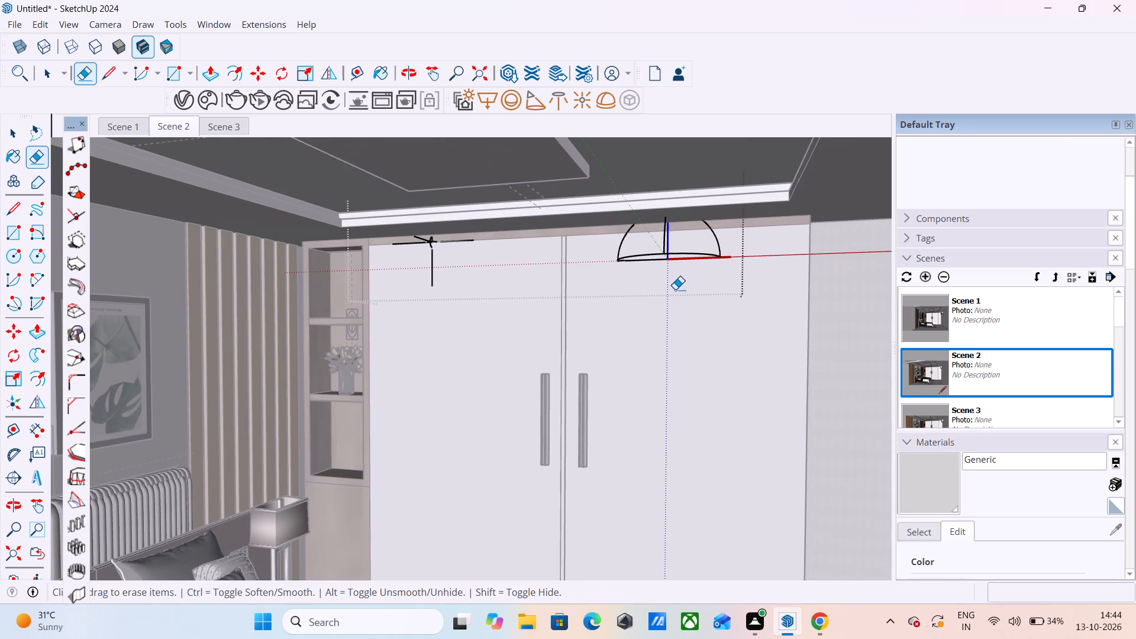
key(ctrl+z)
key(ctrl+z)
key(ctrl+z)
Undo the recent edits inside the dome light and erase the dome light from the wardrobe door.
key(ctrl+z)
key(ctrl+z)
drag(674, 244, 658, 257)
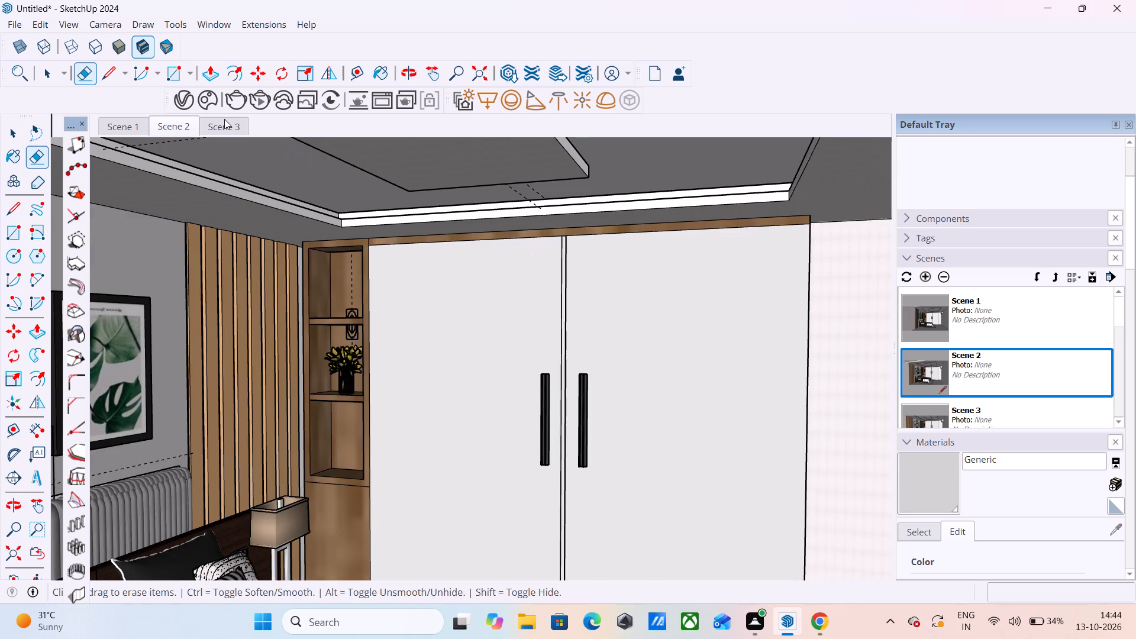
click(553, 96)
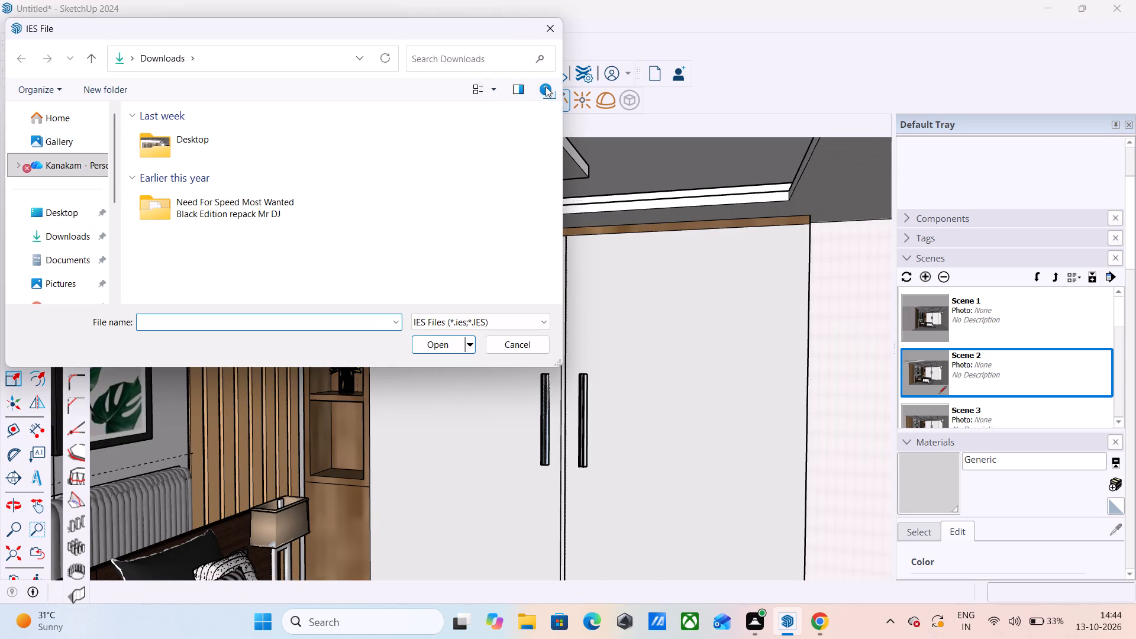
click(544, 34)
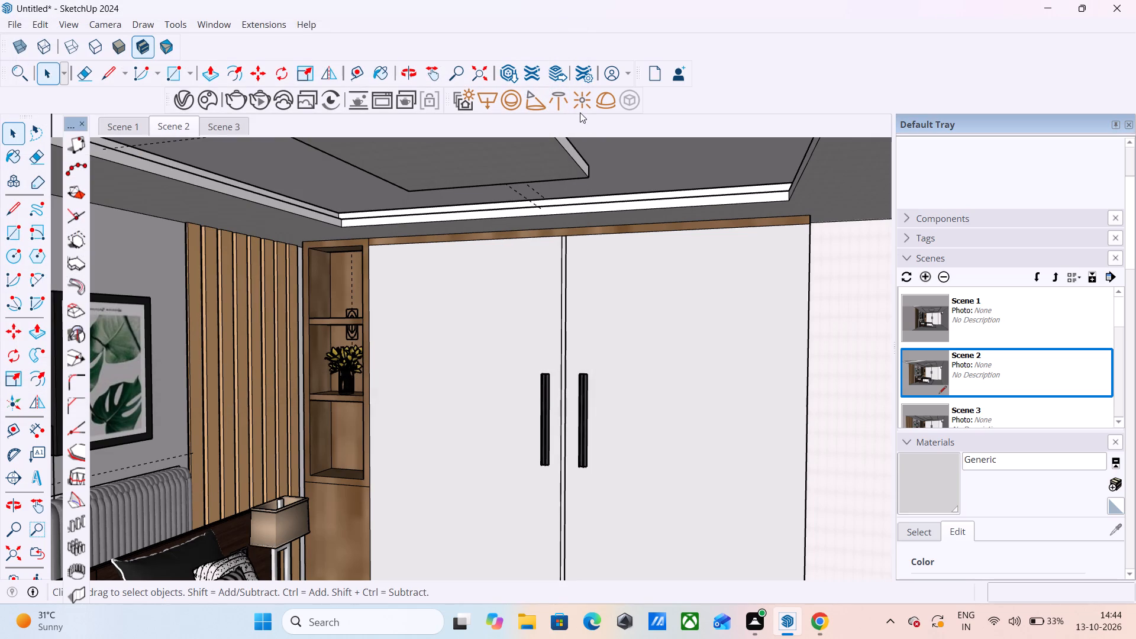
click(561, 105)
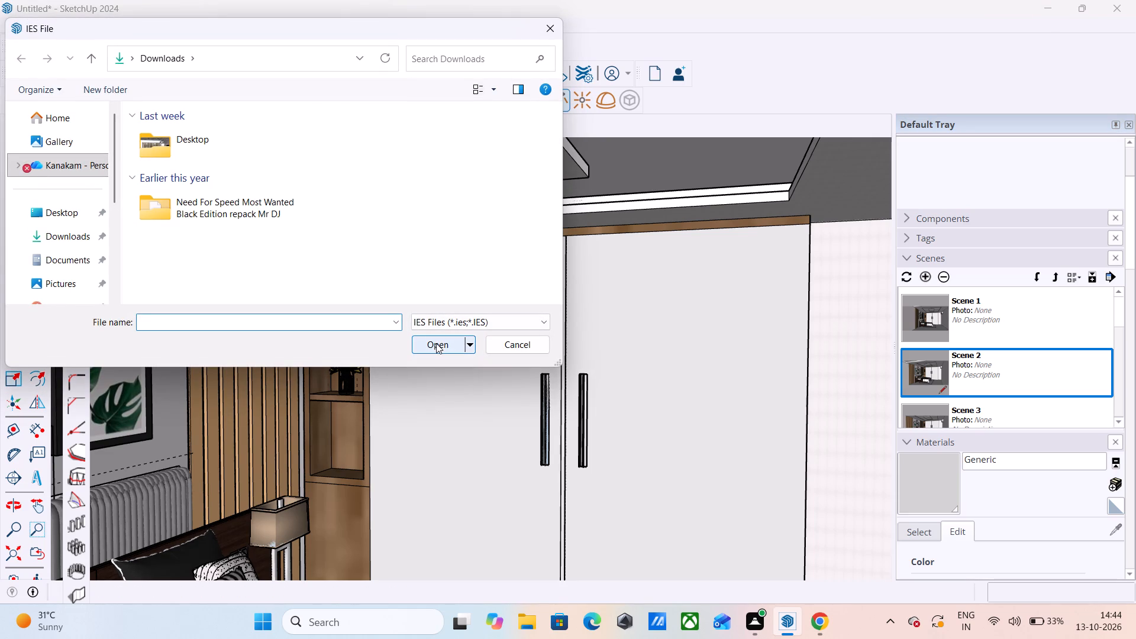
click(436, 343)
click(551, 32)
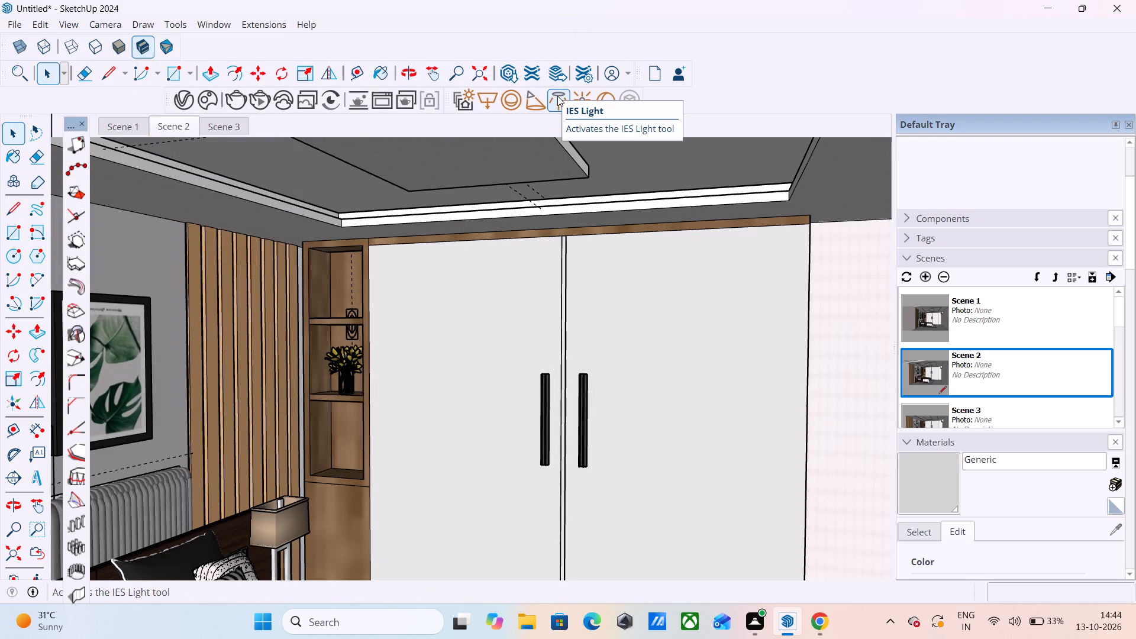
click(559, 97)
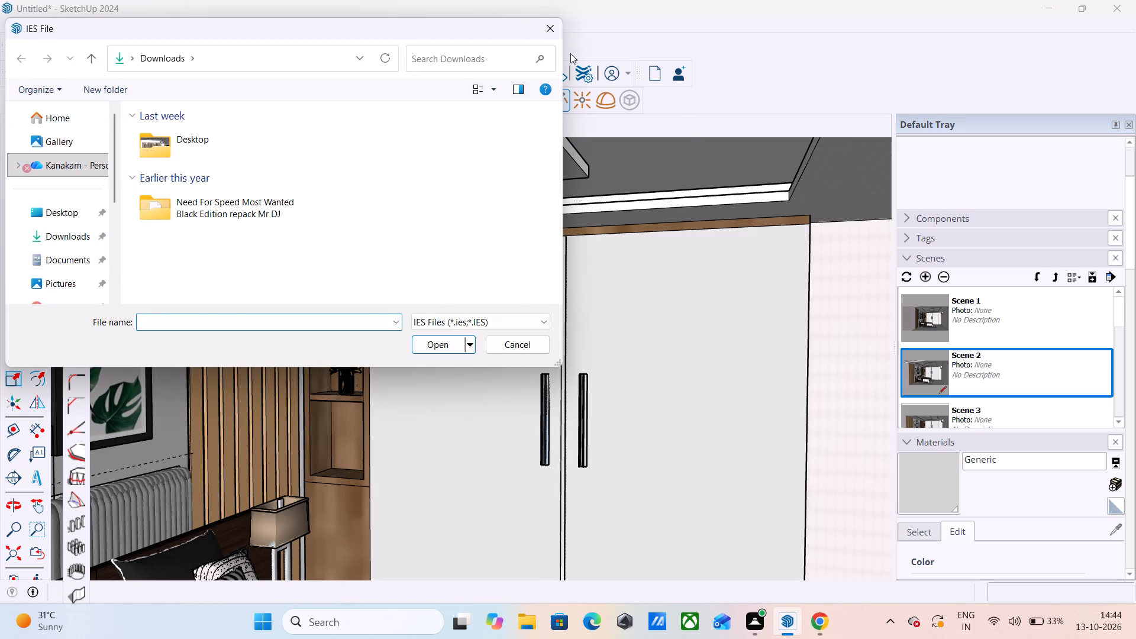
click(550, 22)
Place two V-Ray omni lights along the top of the wardrobe, one above each door.
click(575, 95)
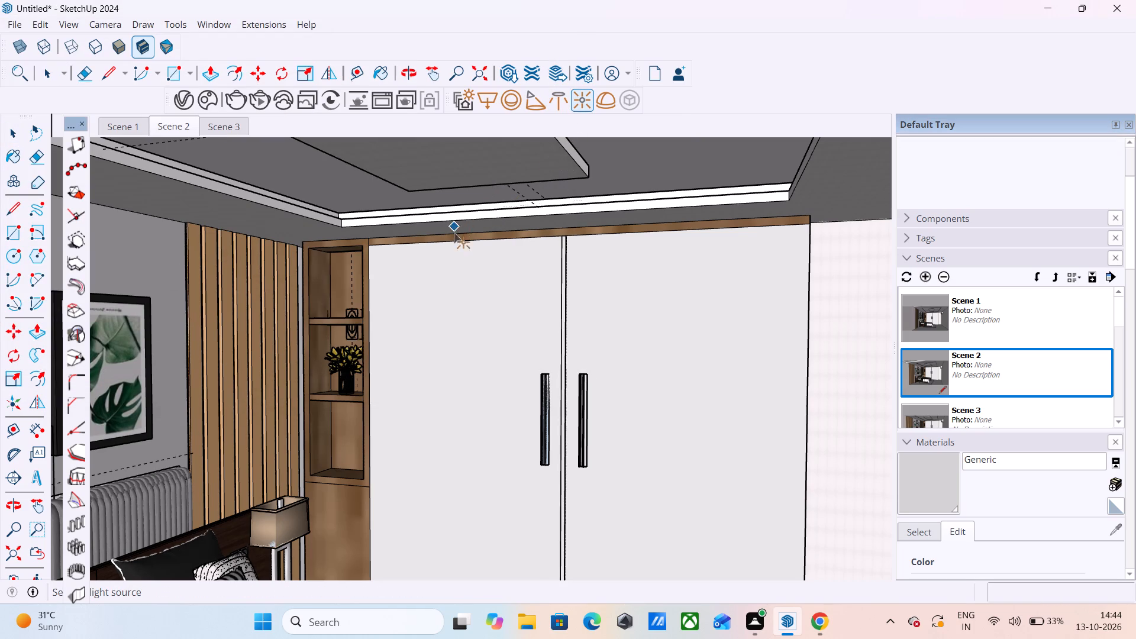
click(444, 247)
click(682, 231)
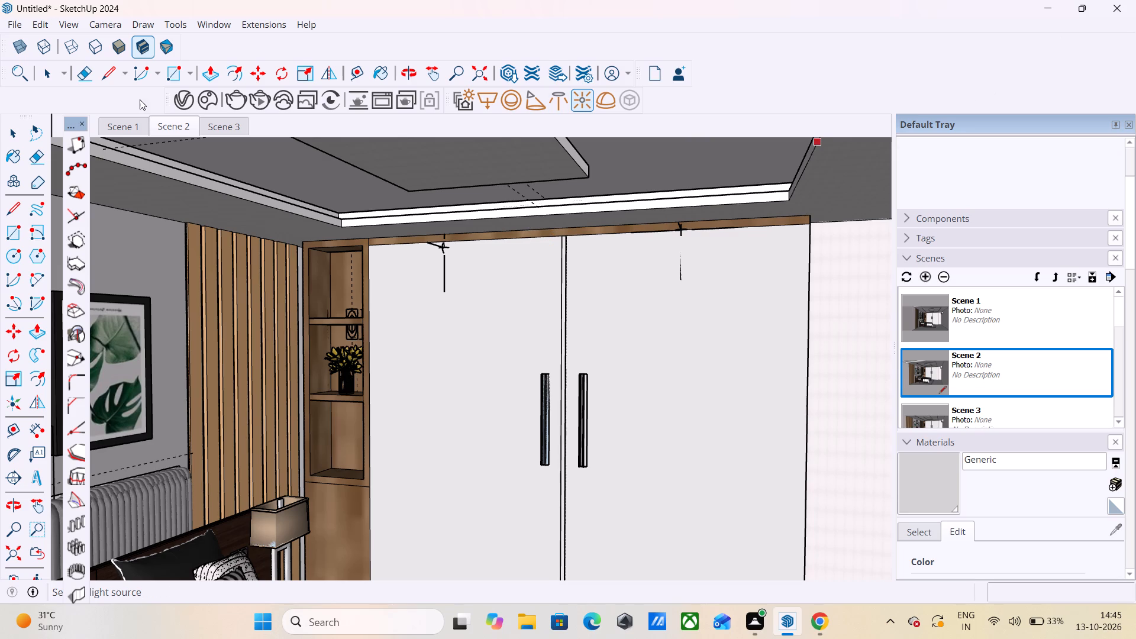
Set the intensity of Dome Light#1 to 20 in the V-Ray lights list.
click(182, 101)
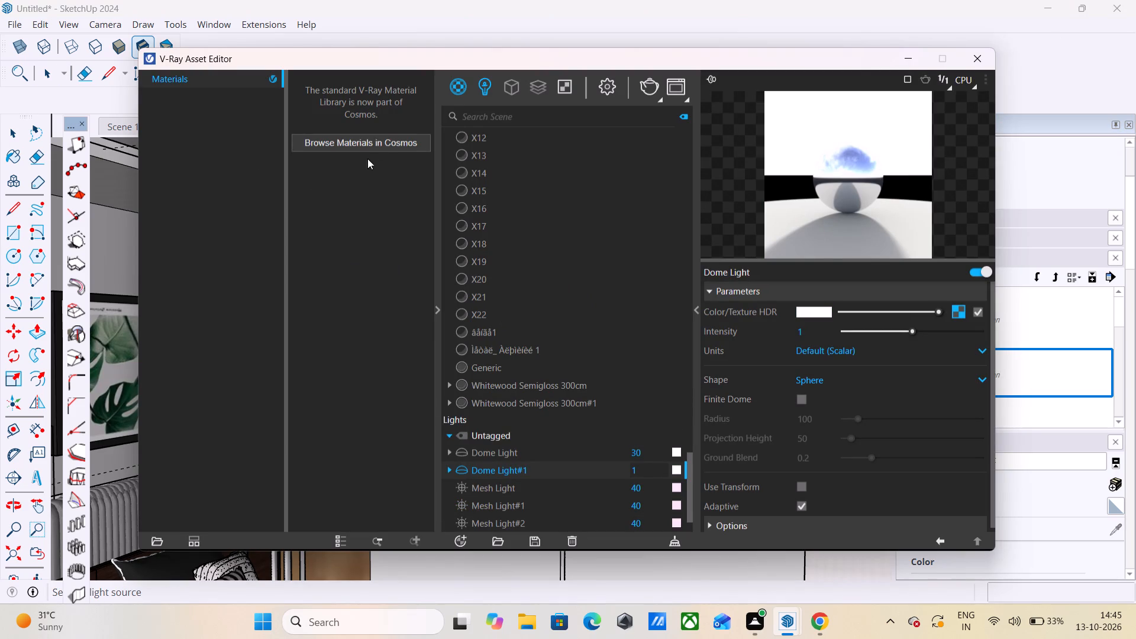
click(481, 91)
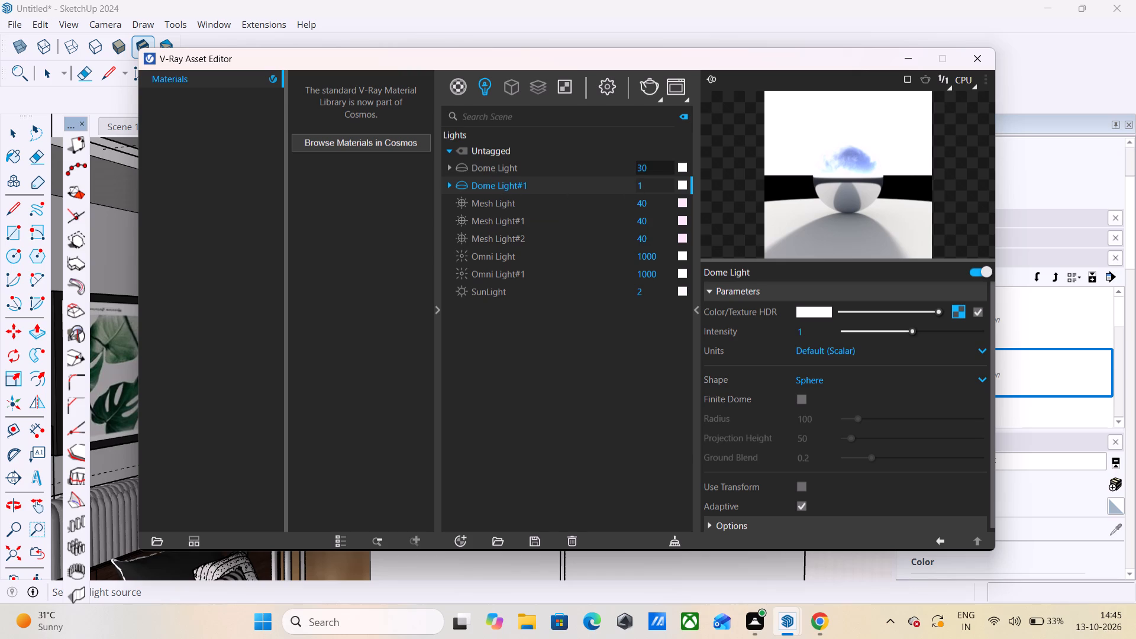
click(648, 186)
key(BackSpace)
text(20)
key(Return)
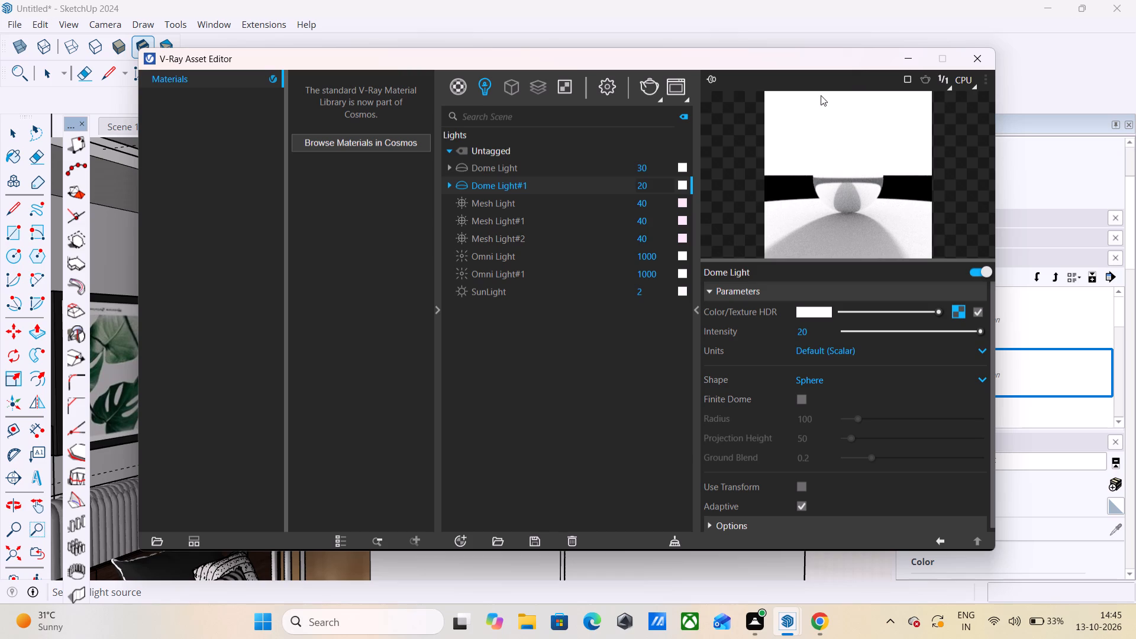
click(969, 57)
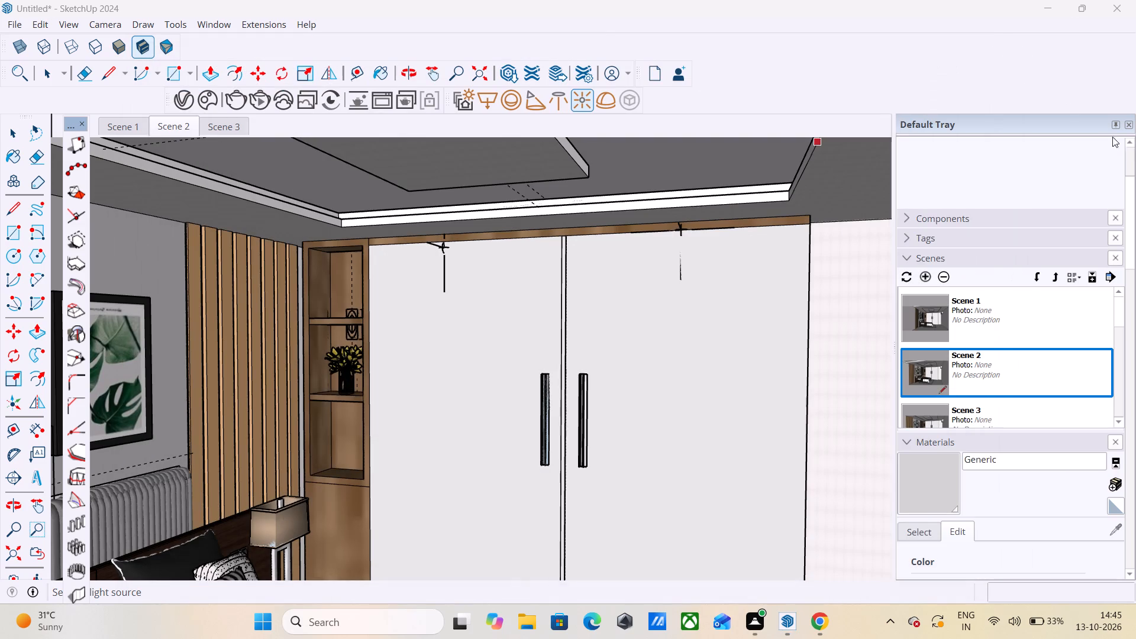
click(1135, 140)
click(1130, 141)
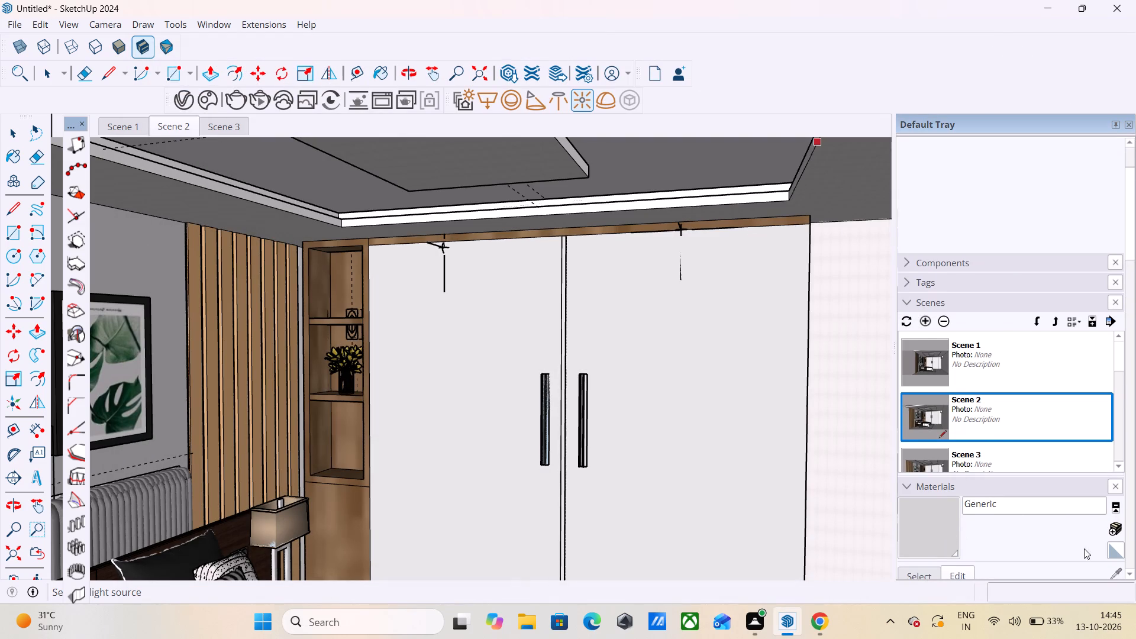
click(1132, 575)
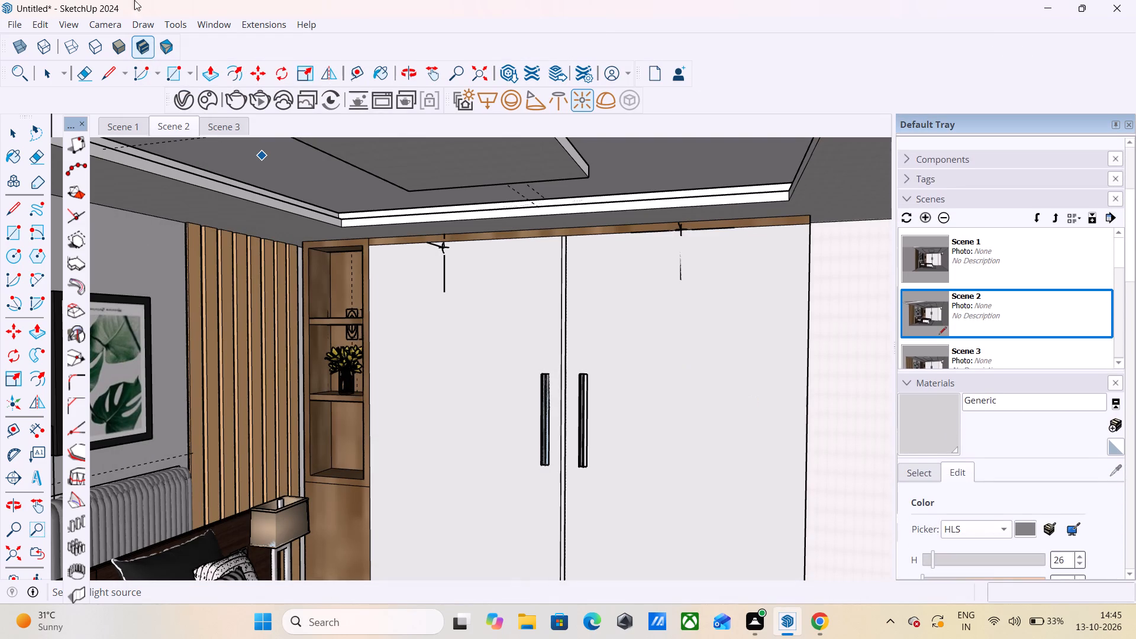
Test render the wardrobe view in V-Ray, check the lighting briefly and close the render.
click(232, 89)
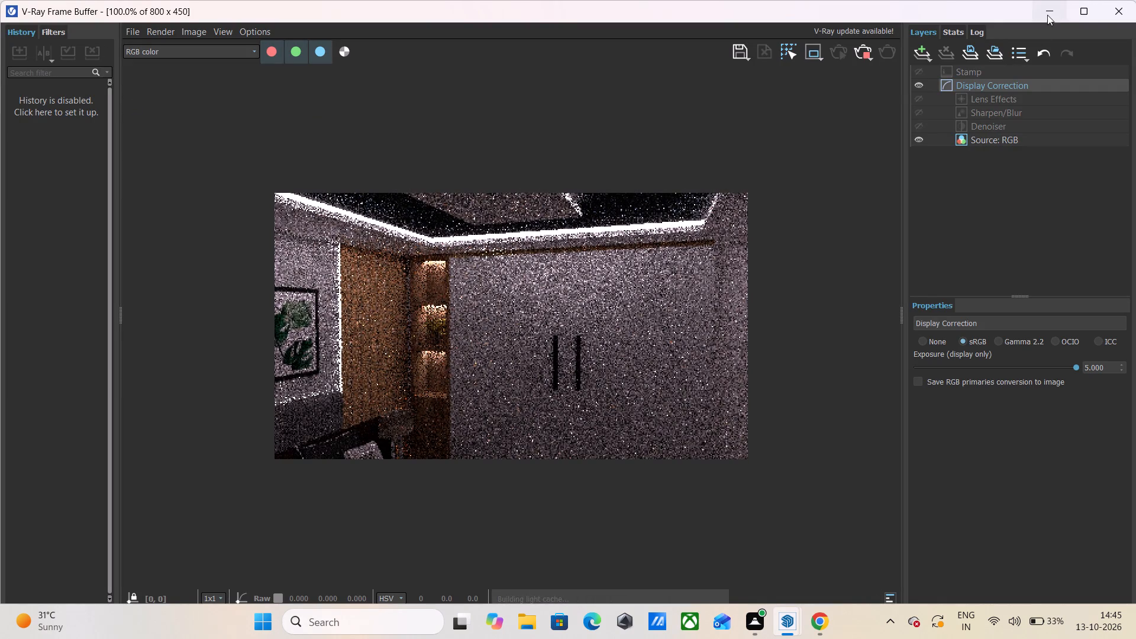
click(1120, 11)
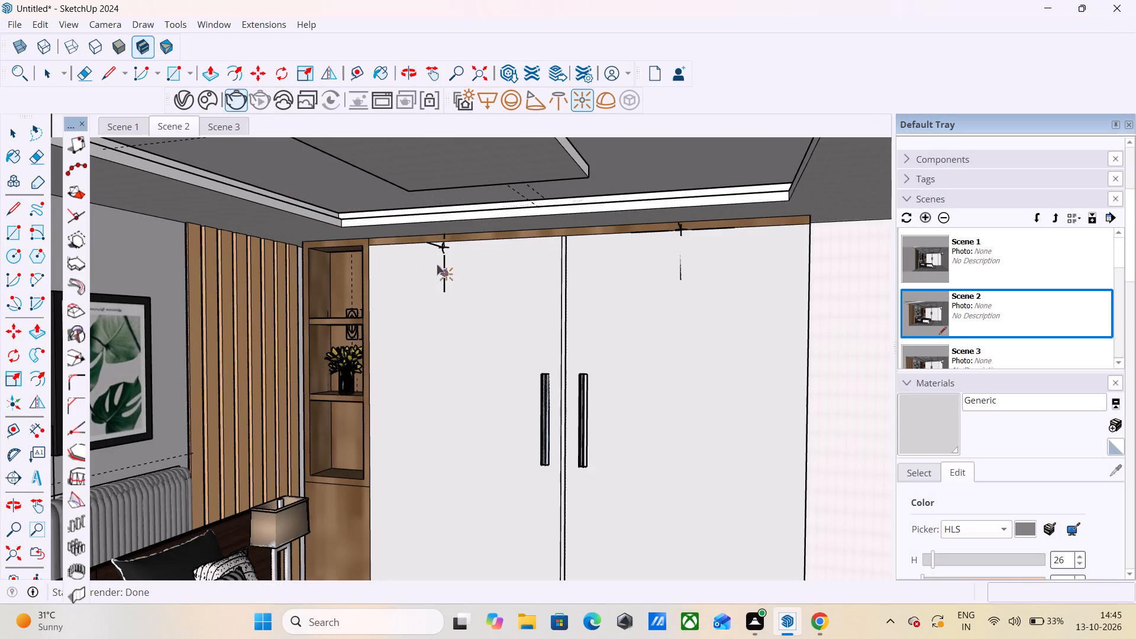
Select the wardrobe's omni lights and set Omni Light#1 to shadow radius 1 and intensity 1309.
key(space)
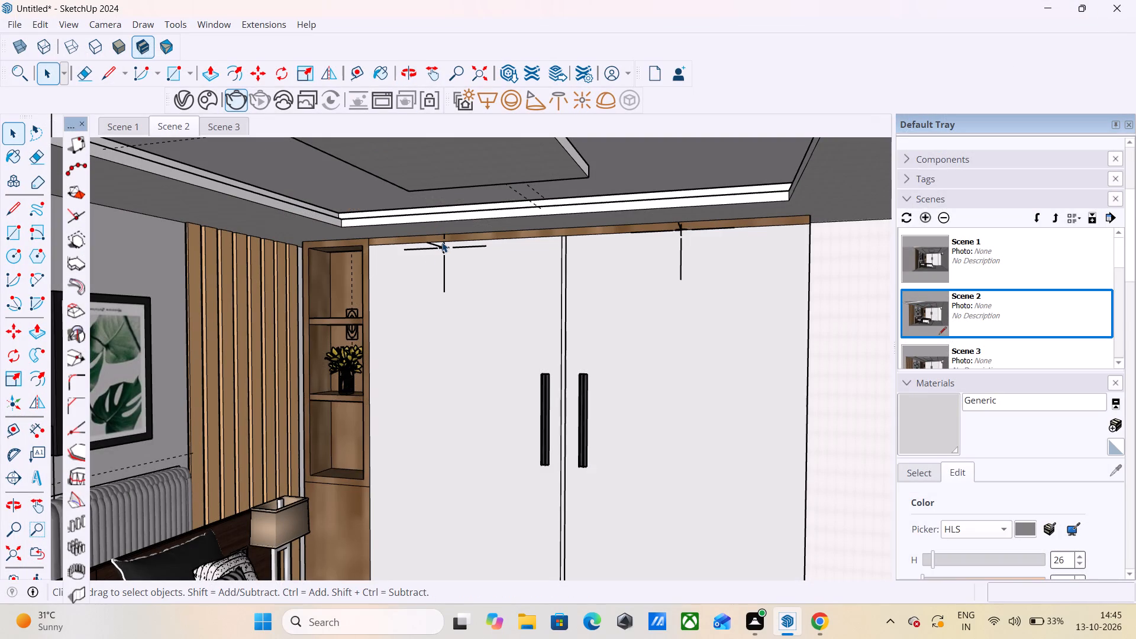
click(442, 242)
click(441, 250)
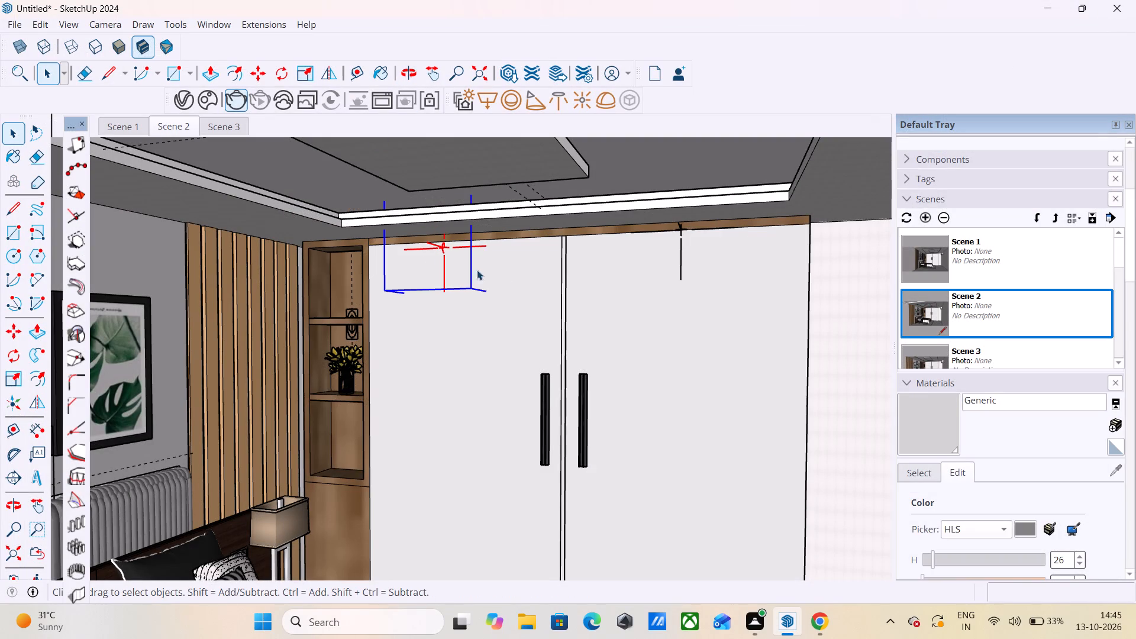
click(682, 231)
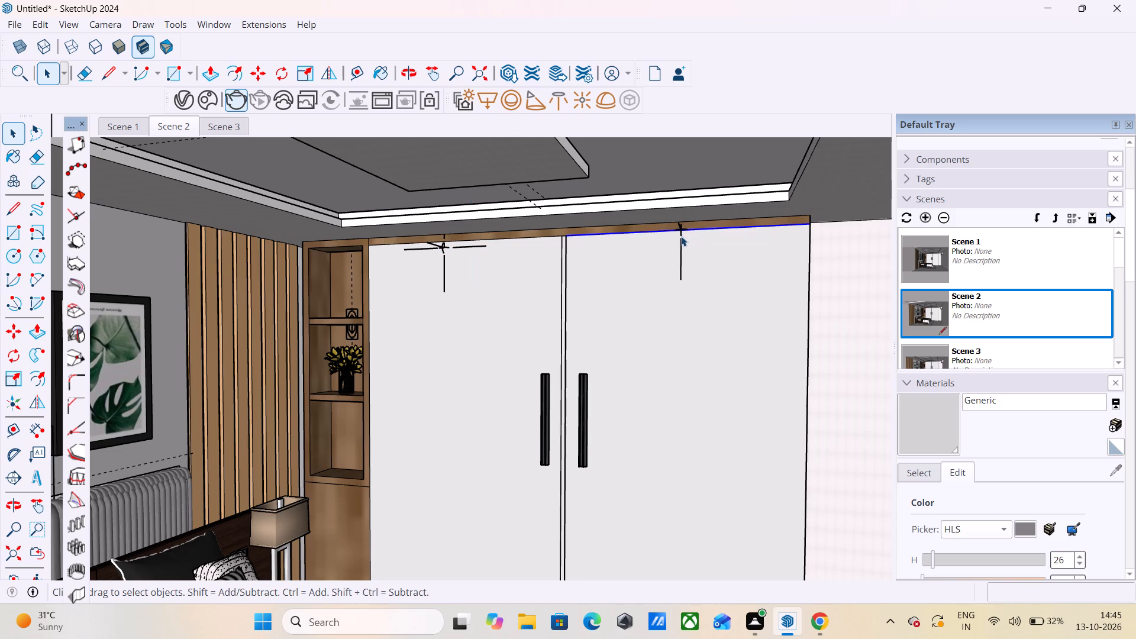
click(681, 245)
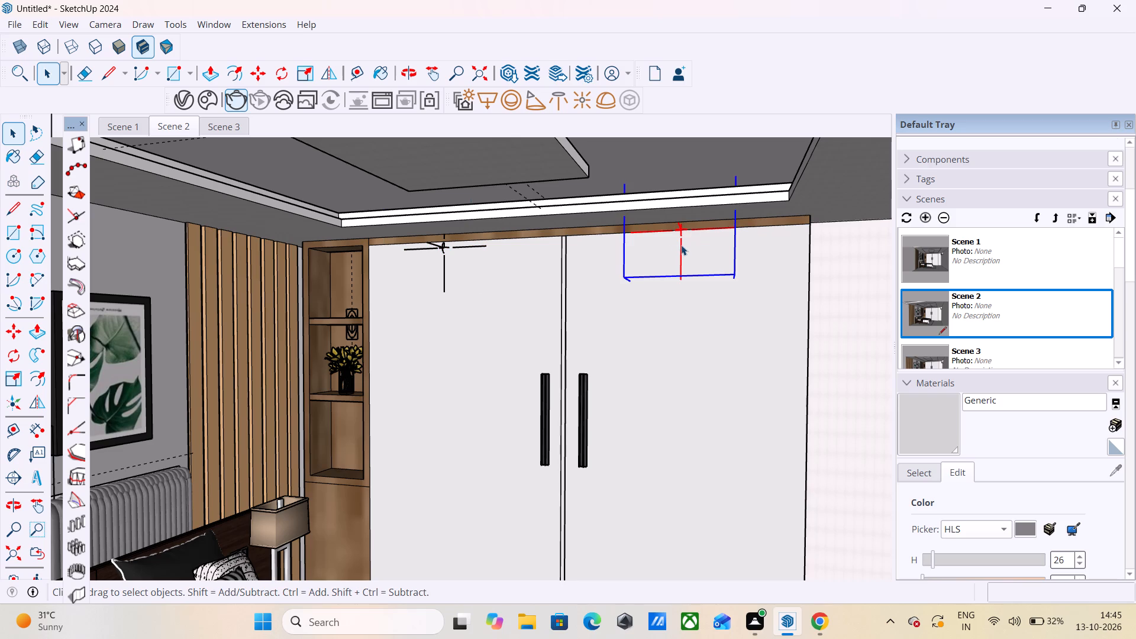
ctrl+click(441, 247)
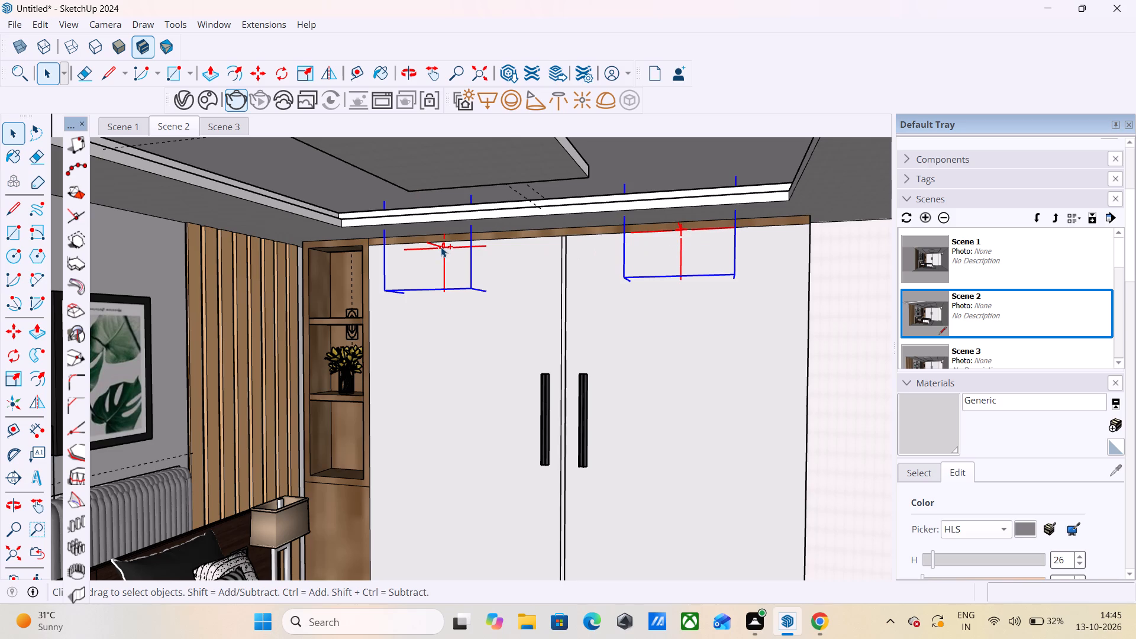
click(188, 101)
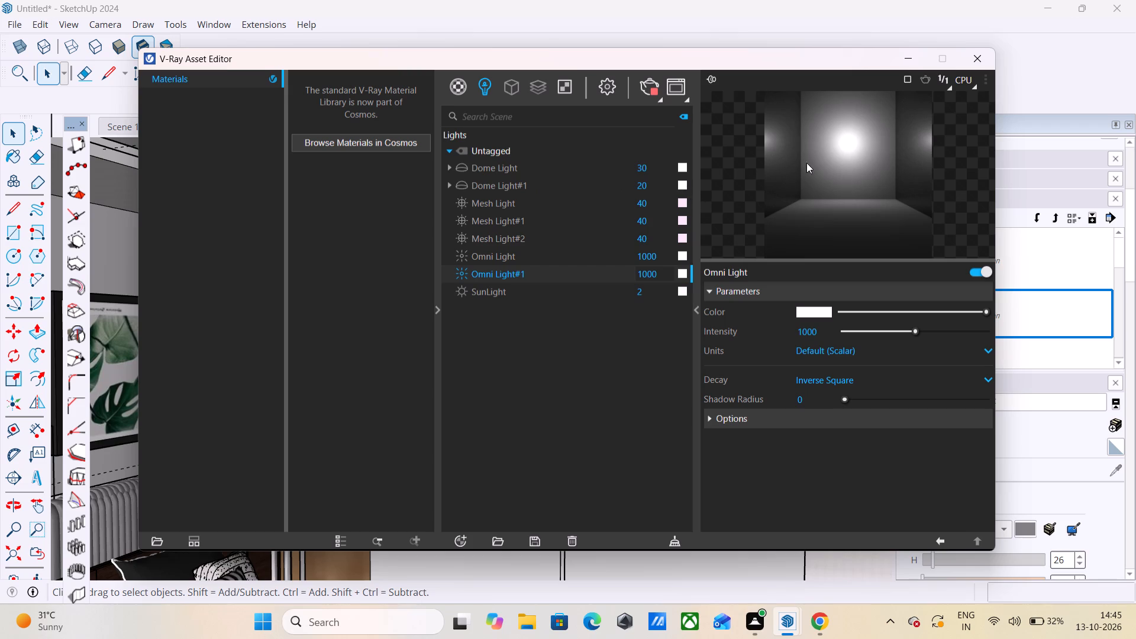
click(837, 149)
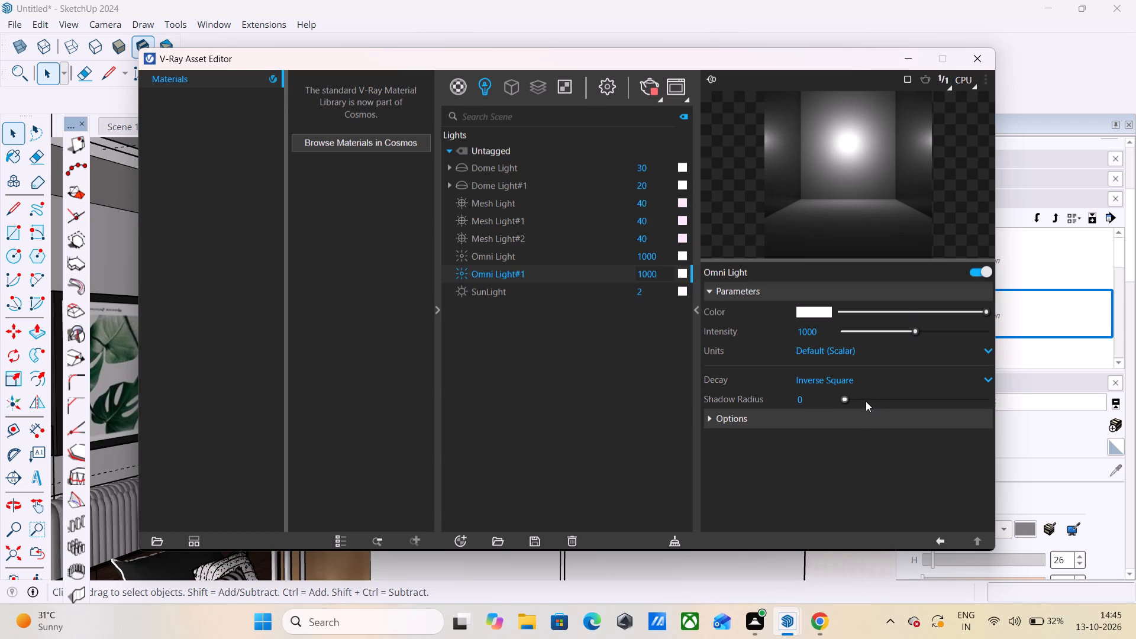
click(865, 399)
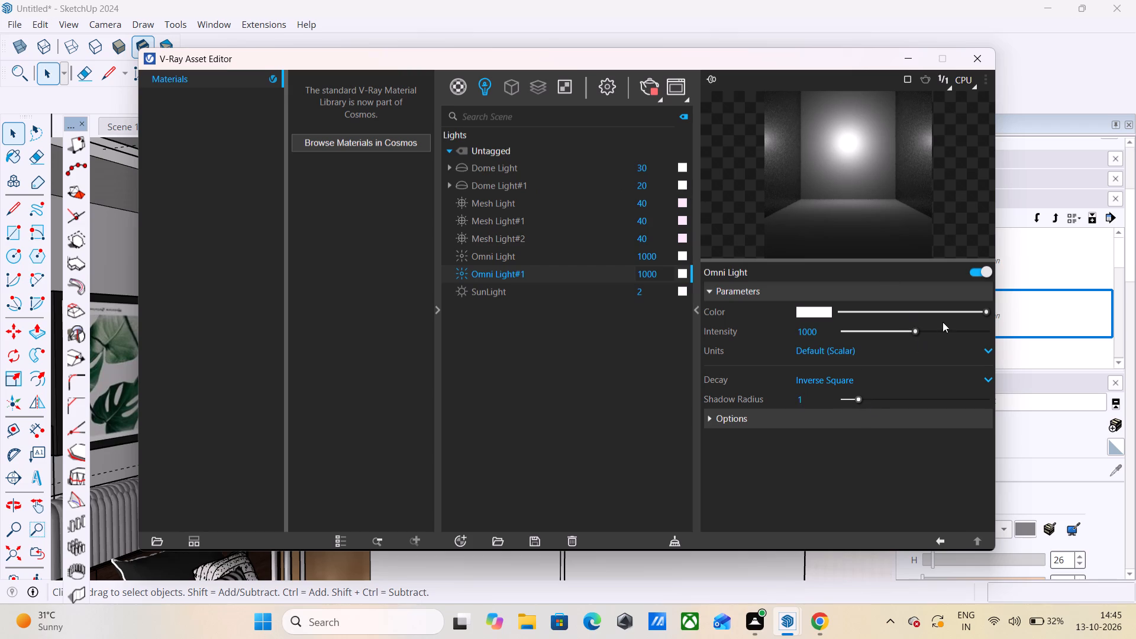
click(937, 332)
click(923, 330)
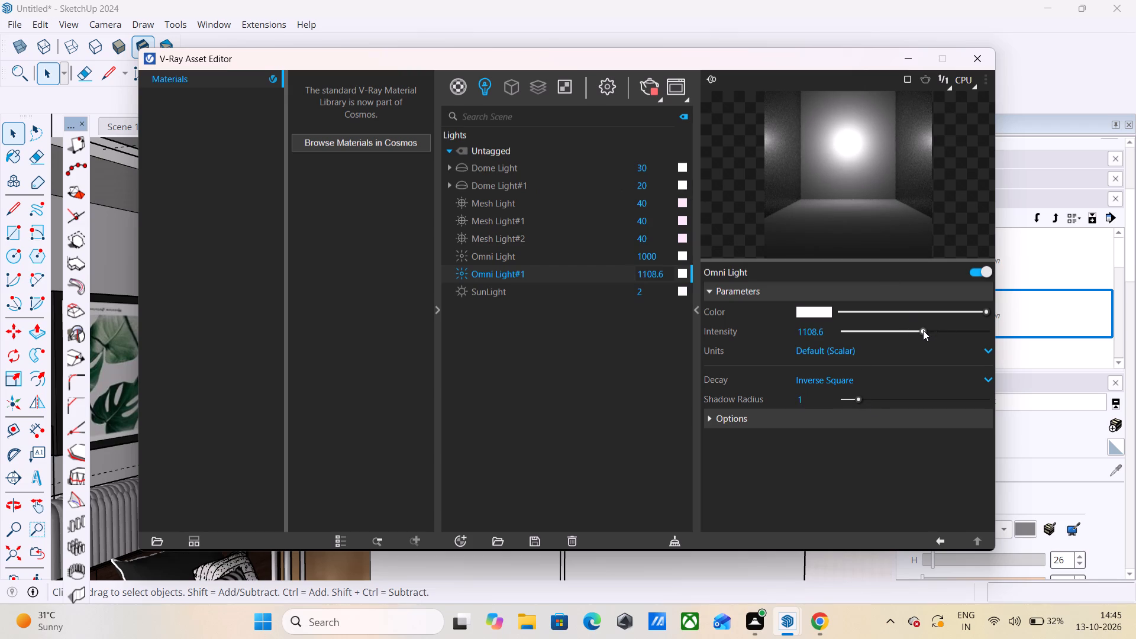
click(937, 328)
click(977, 63)
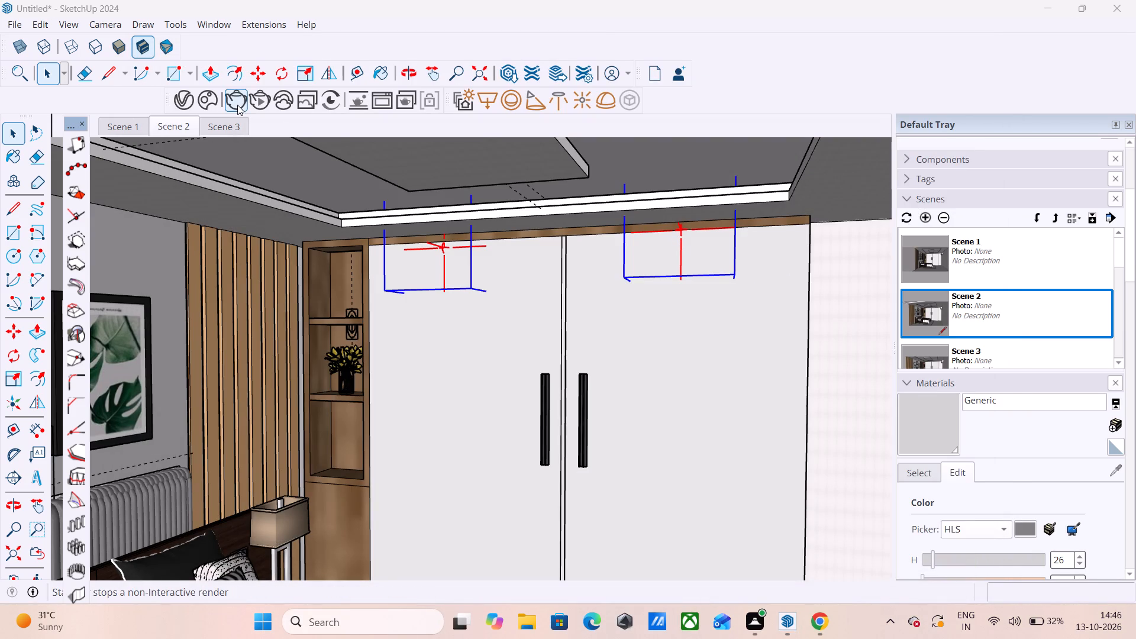
Render the wardrobe view again, examine the omni lighting on the doors and ceiling, and close the render.
click(237, 102)
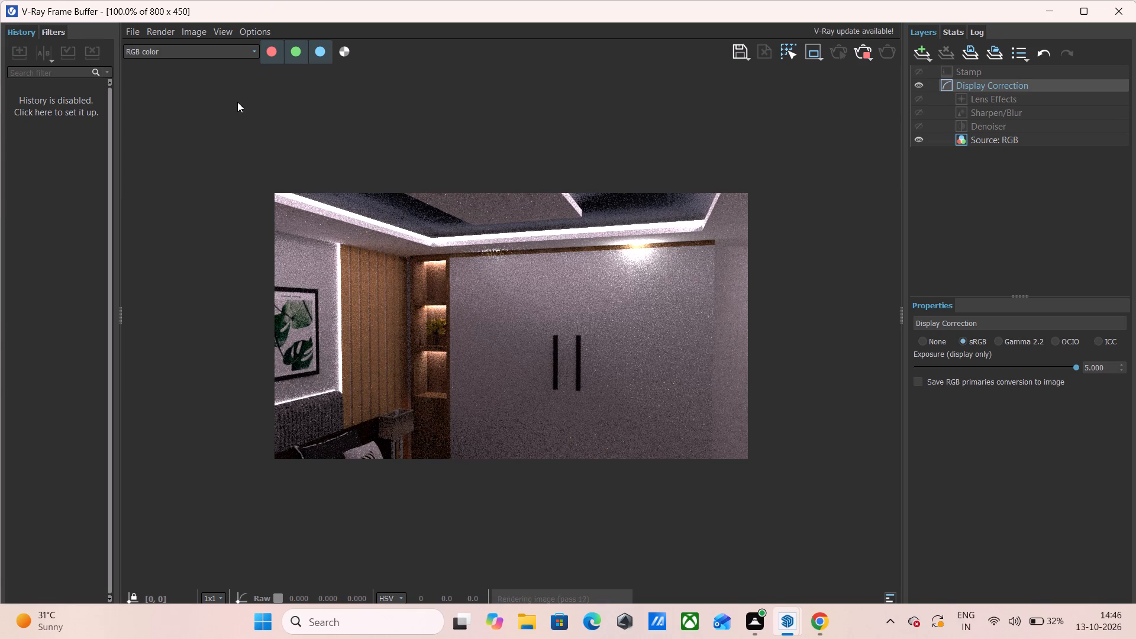
scroll(398, 143, down, 1)
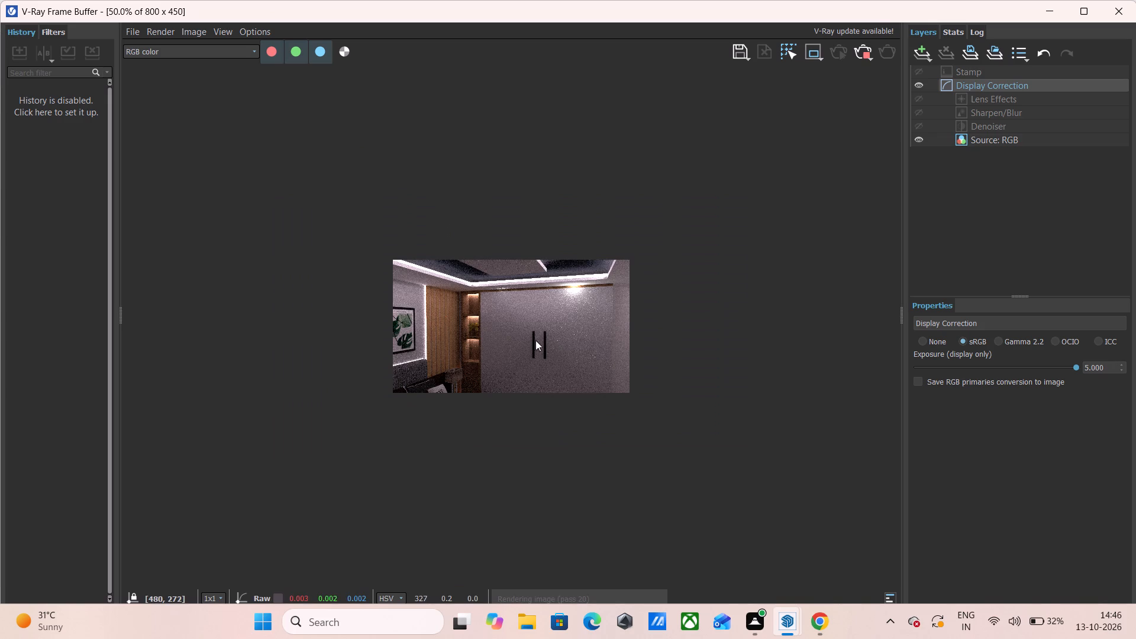
scroll(535, 341, up, 1)
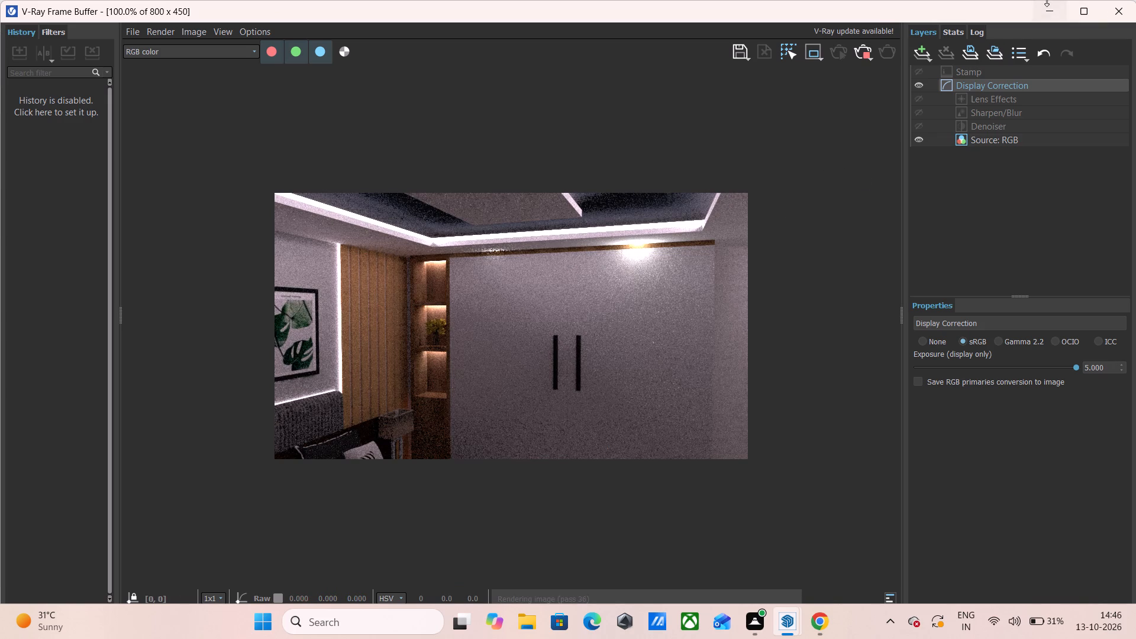
click(1135, 2)
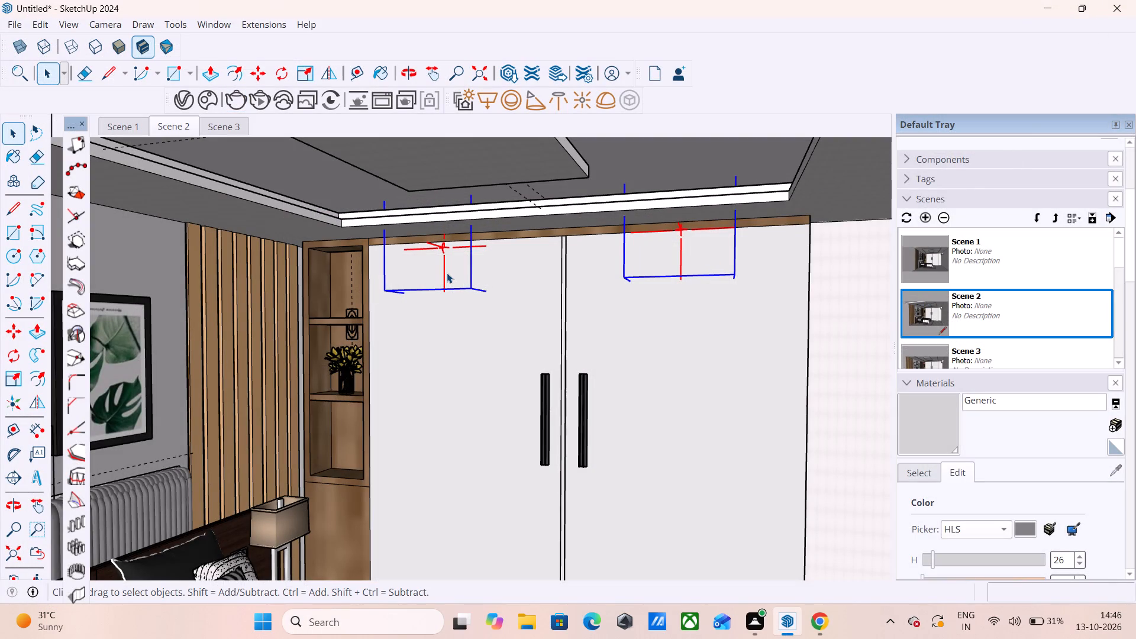
Erase the omni light on the wardrobe door beside the open shelves.
key(e)
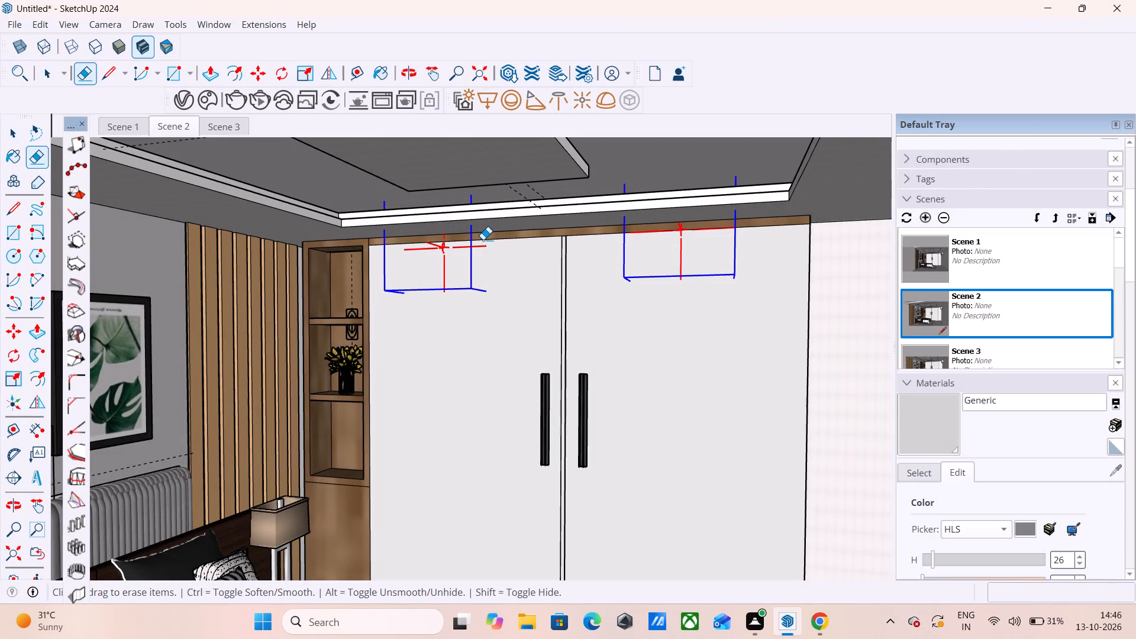
drag(477, 249, 405, 294)
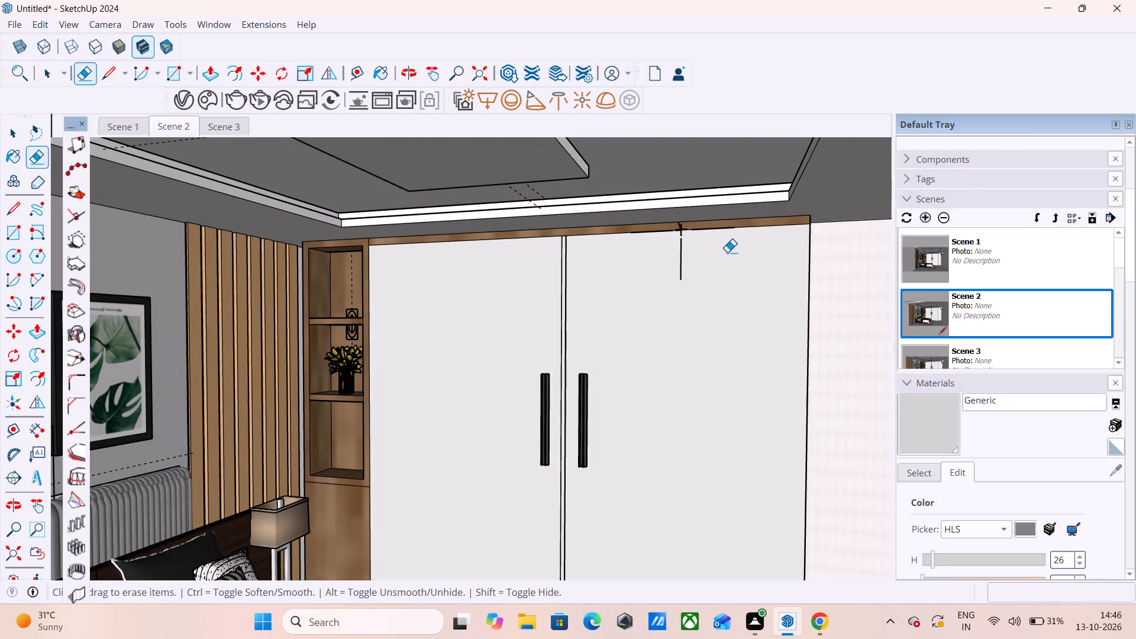
Erase the remaining omni light near the top of the wardrobe door farther from the open shelves.
drag(699, 237, 625, 266)
scroll(754, 240, down, 1)
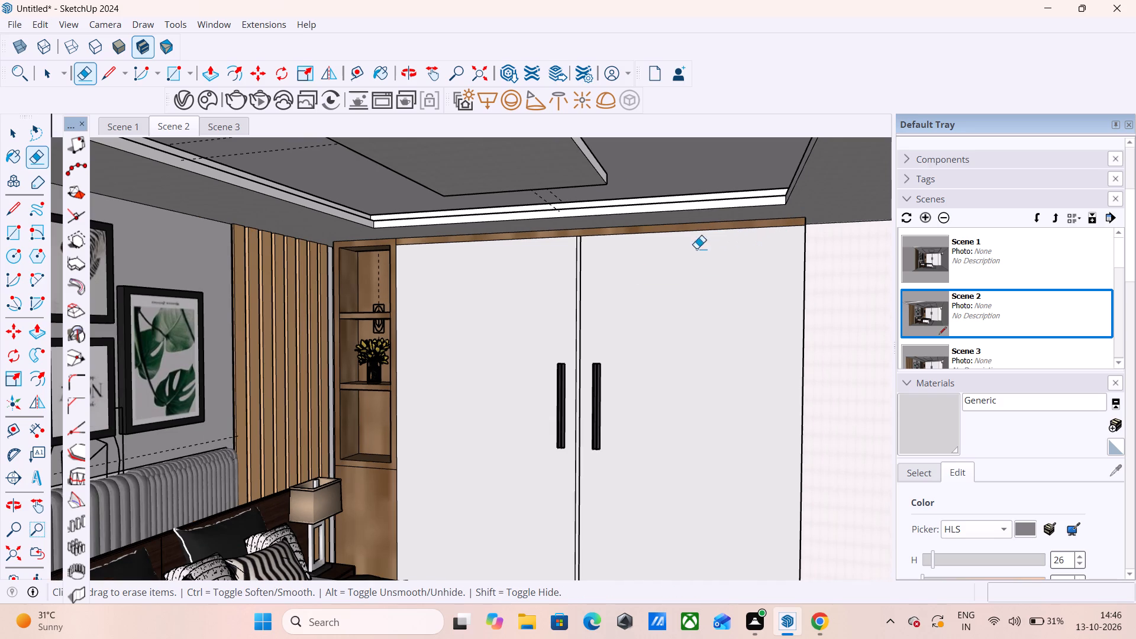
Recall the saved Scene 2 and Scene 3 camera views of the bedroom.
click(182, 132)
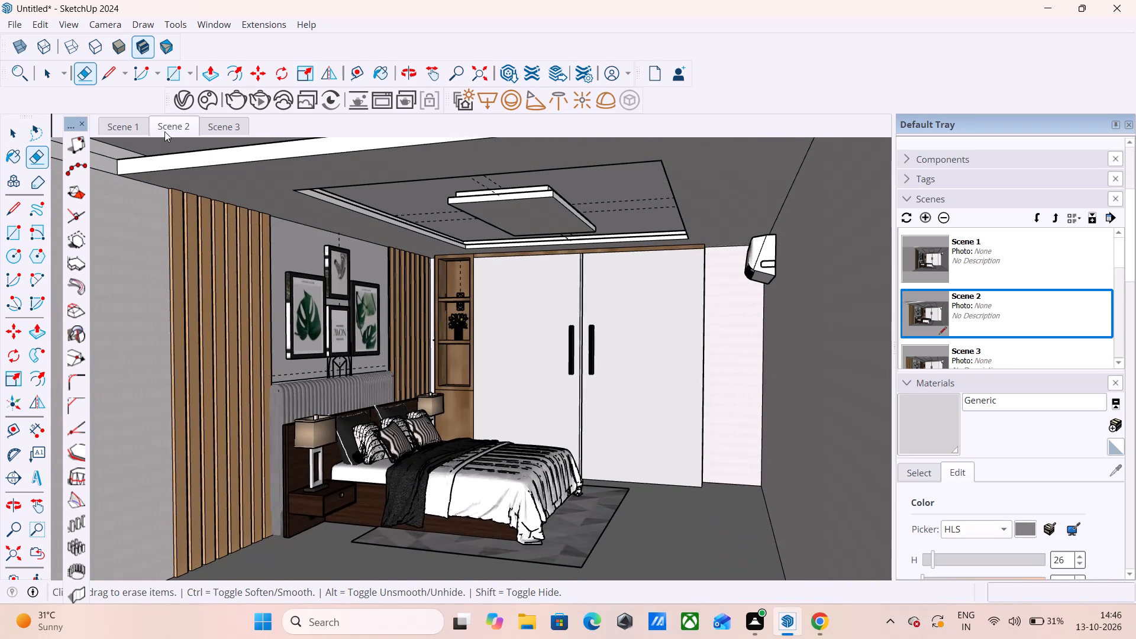
click(227, 127)
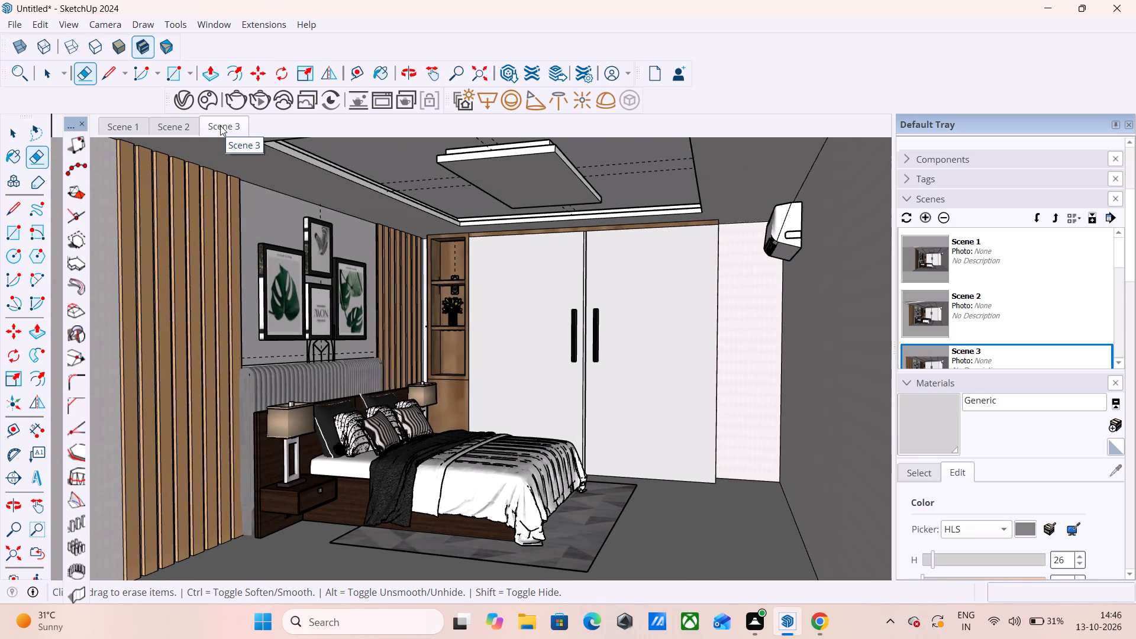
Save the model in the Documents folder as a SketchUp file named PROJECT3(SKUP BDRM).
key(ctrl+s)
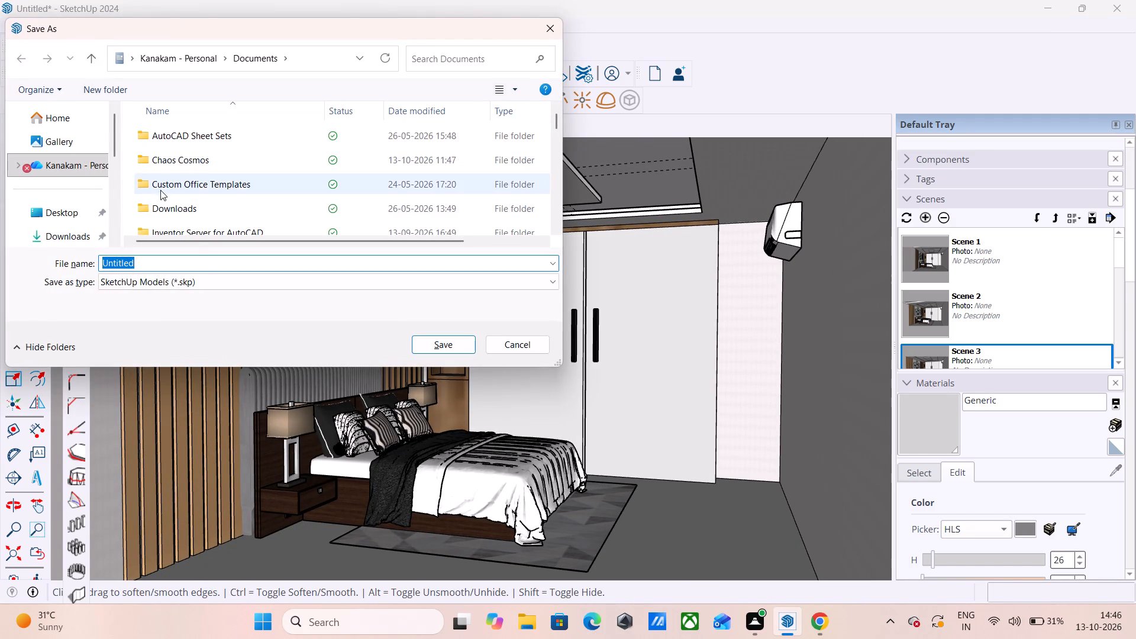
click(202, 256)
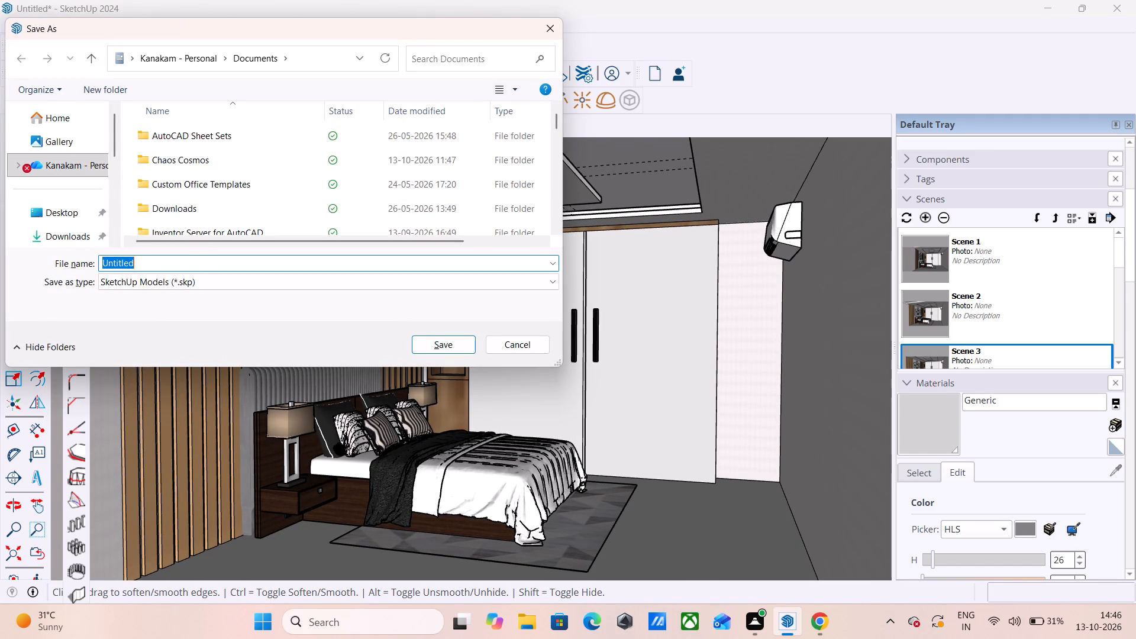
click(204, 259)
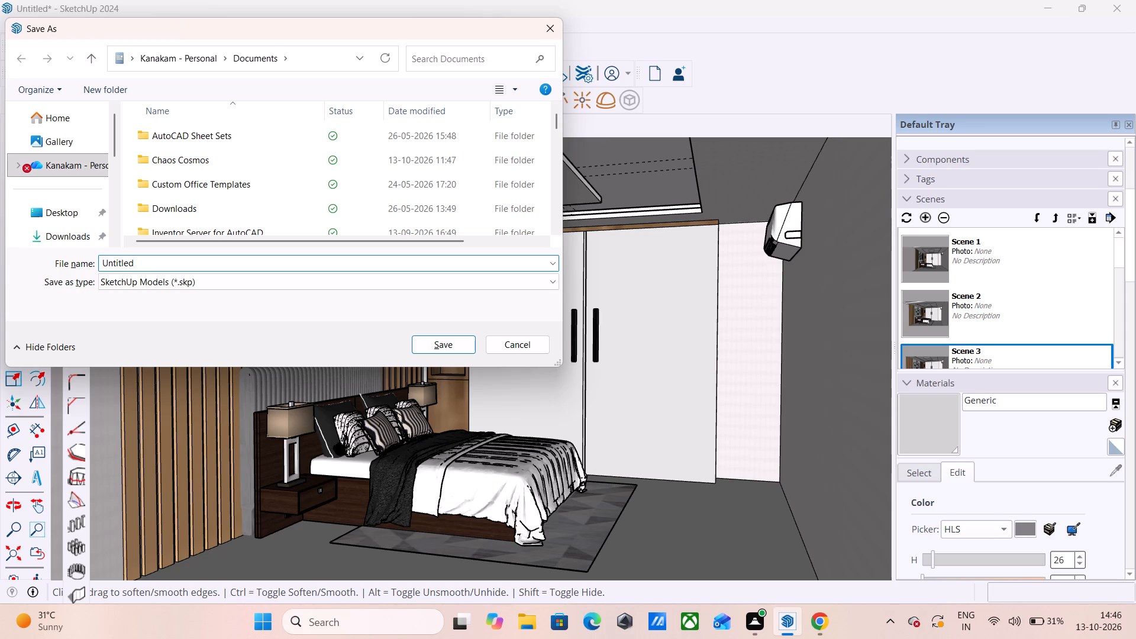
key(BackSpace)
key(BackSpace)
key(BackSpace)
key(BackSpace)
key(BackSpace)
key(BackSpace)
key(BackSpace)
key(BackSpace)
key(BackSpace)
key(BackSpace)
key(BackSpace)
key(BackSpace)
key(BackSpace)
key(BackSpace)
text(PROJECCT)
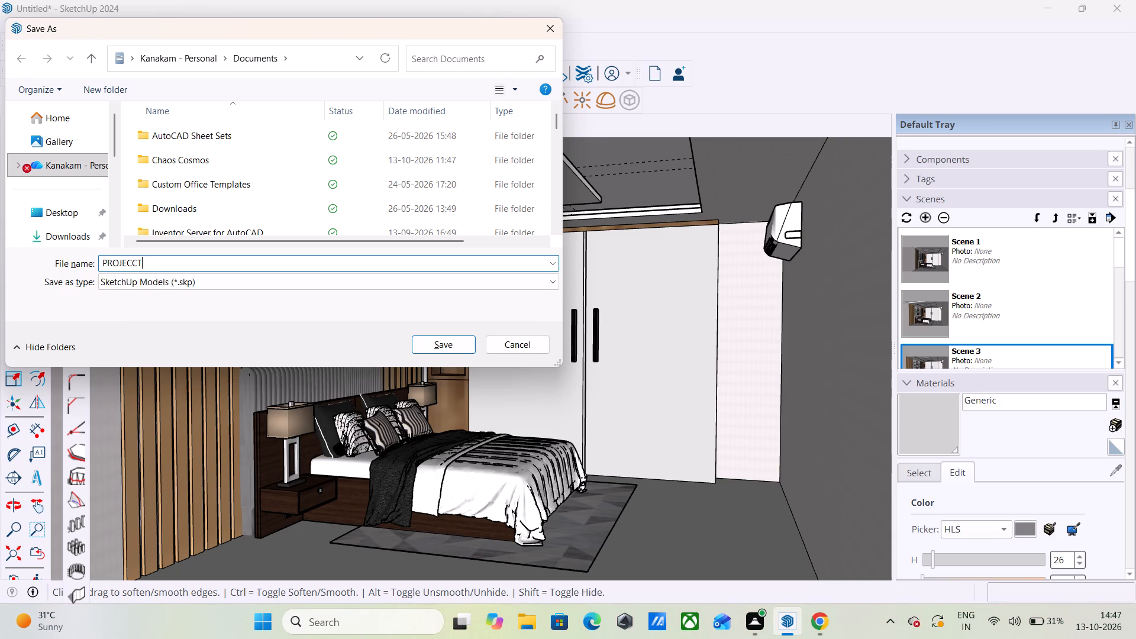
key(shift+parenleft)
key(BackSpace)
key(BackSpace)
key(BackSpace)
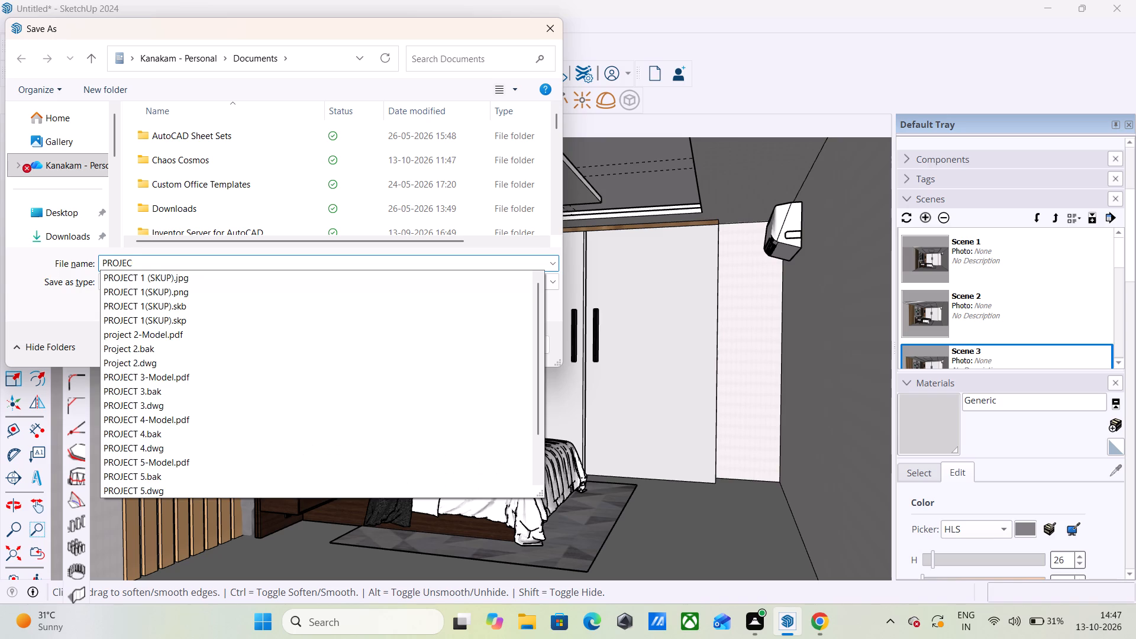
key(t)
key(3)
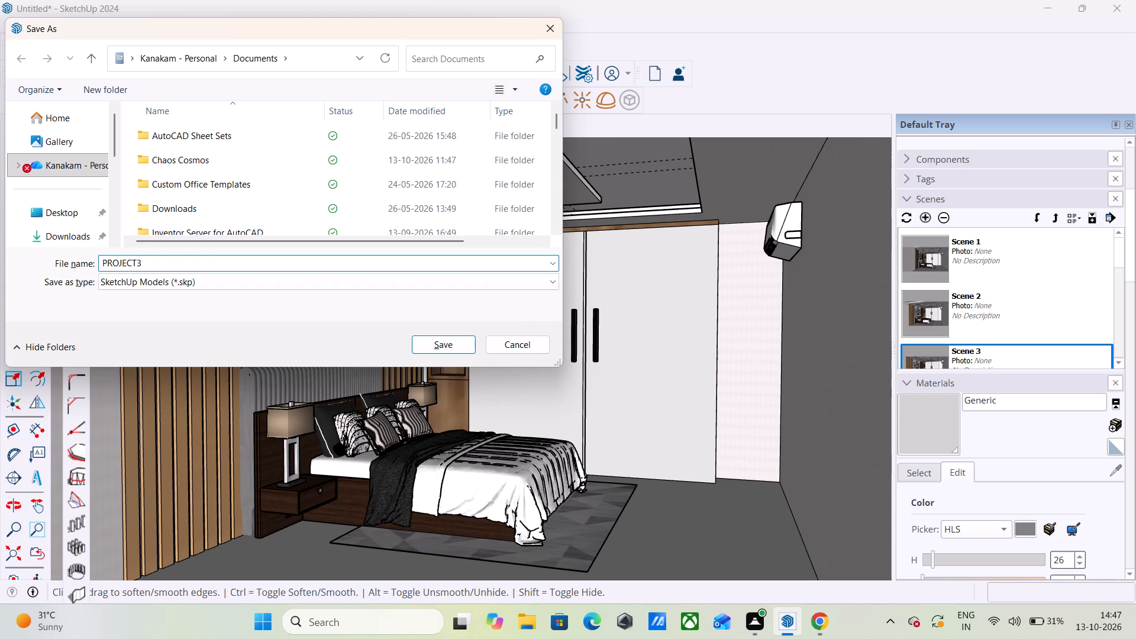
text((SKCP)
key(space)
text(B)
key(d)
text(RM)
click(159, 263)
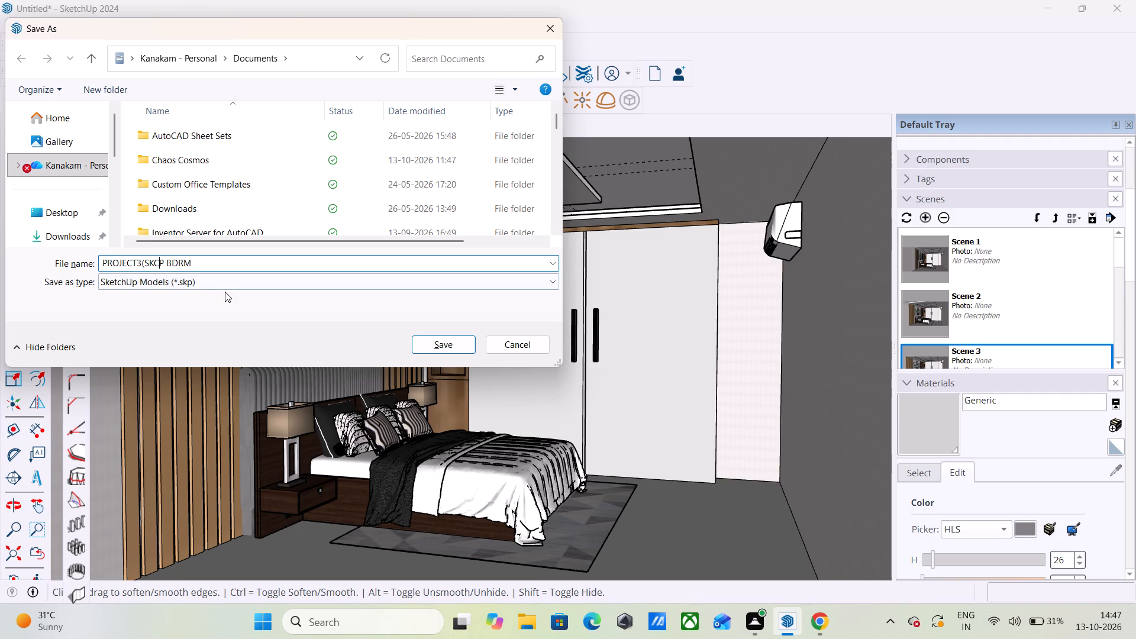
key(BackSpace)
key(u)
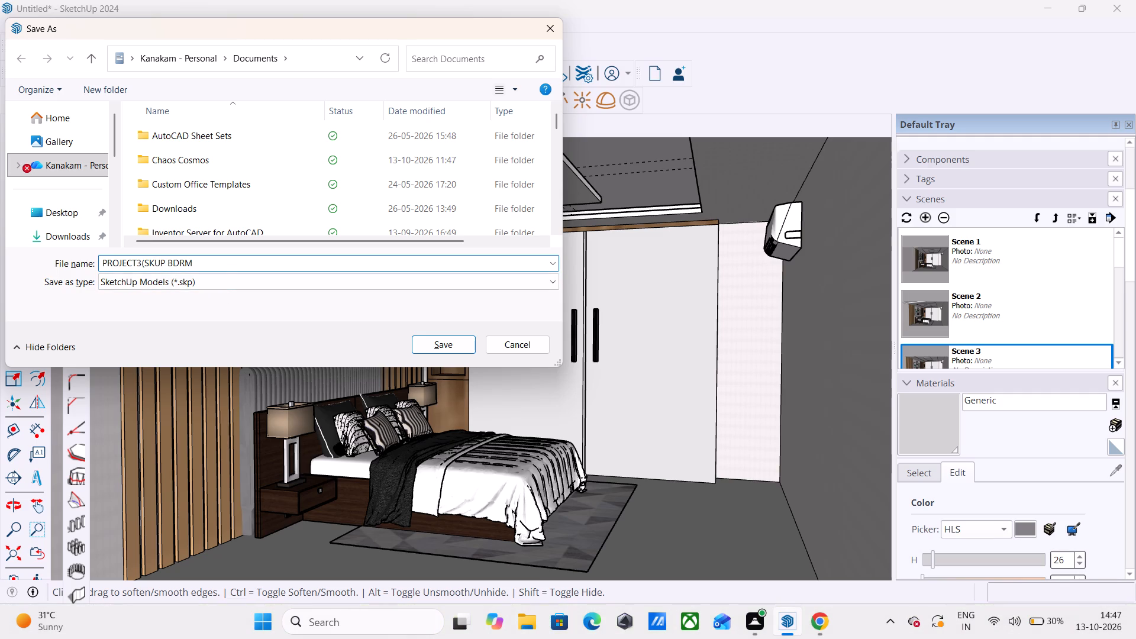
click(218, 259)
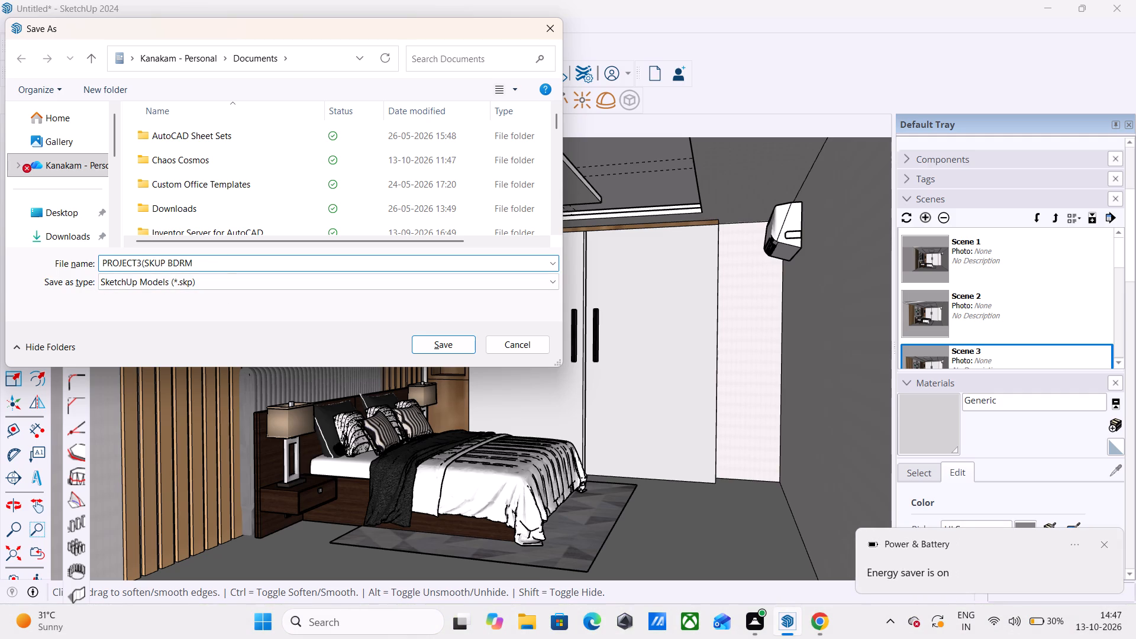
key(shift+parenright)
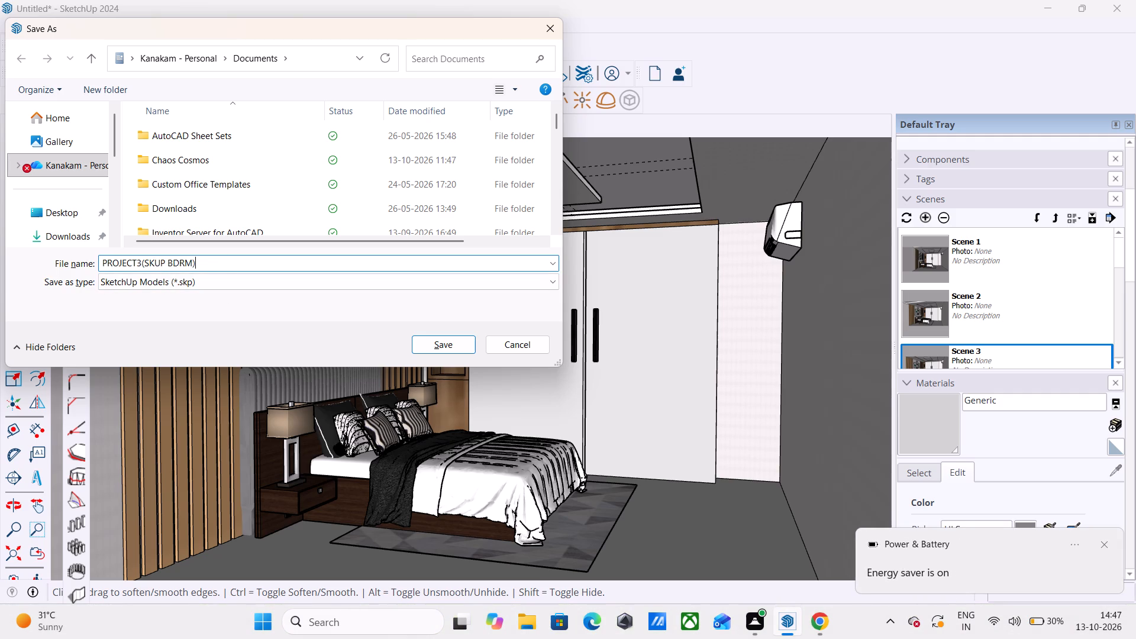
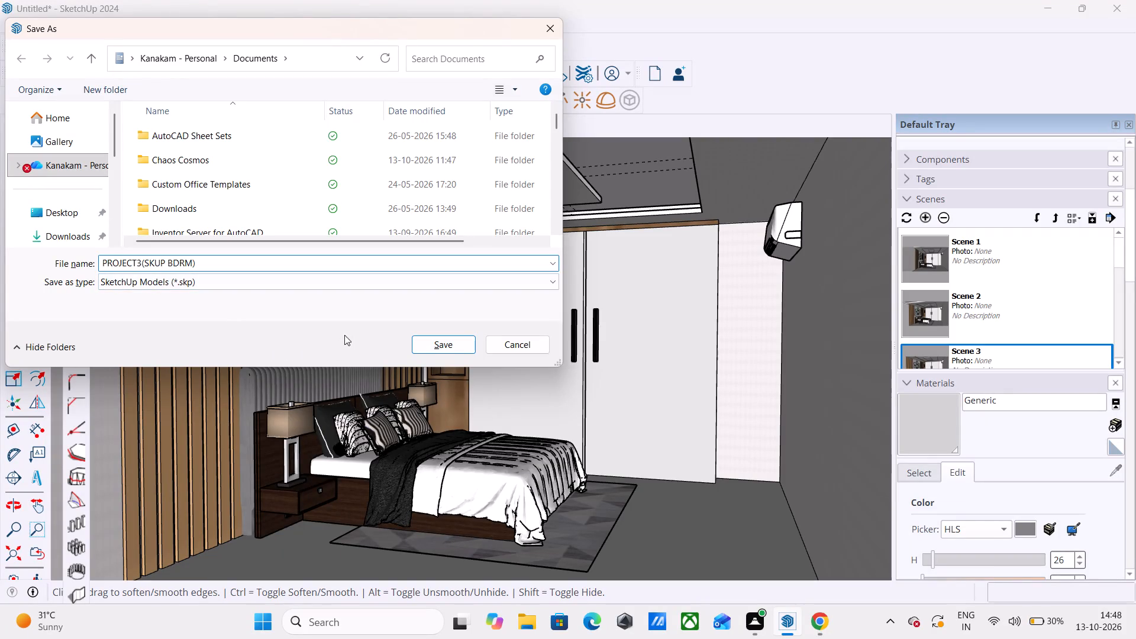
Save the bedroom model as PROJECT3(SKUP BDRM) in SketchUp Models (*.skp) format in the Documents folder.
click(457, 346)
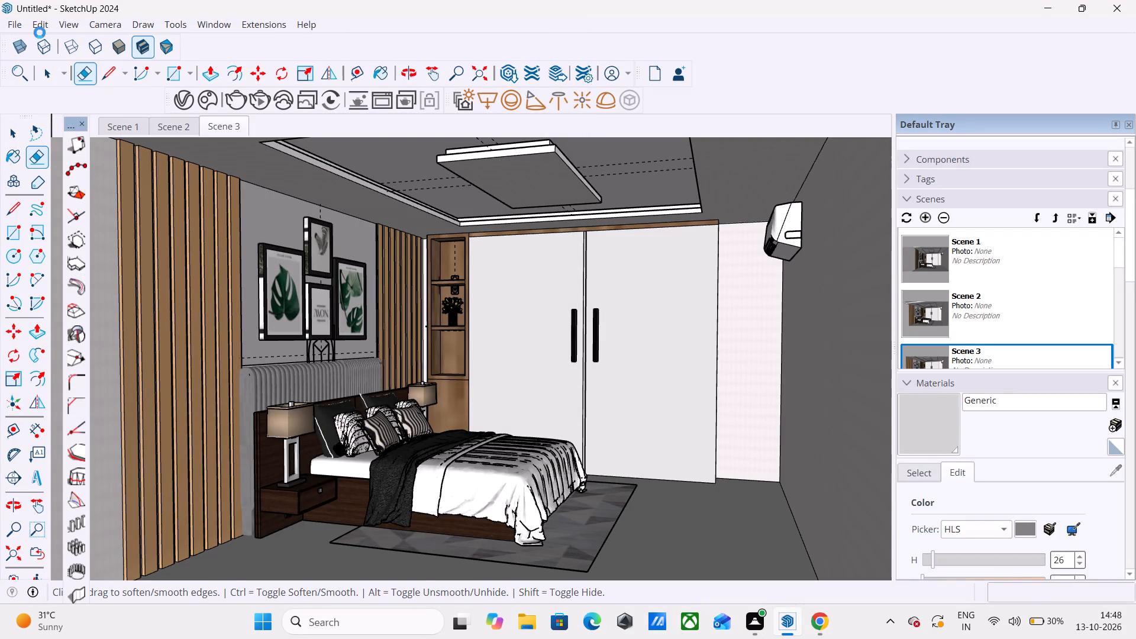
Export the Scene 3 bedroom view as a 2D graphic in PNG format, named PROJECT3(SKUP BDRM), to the Documents folder.
click(11, 20)
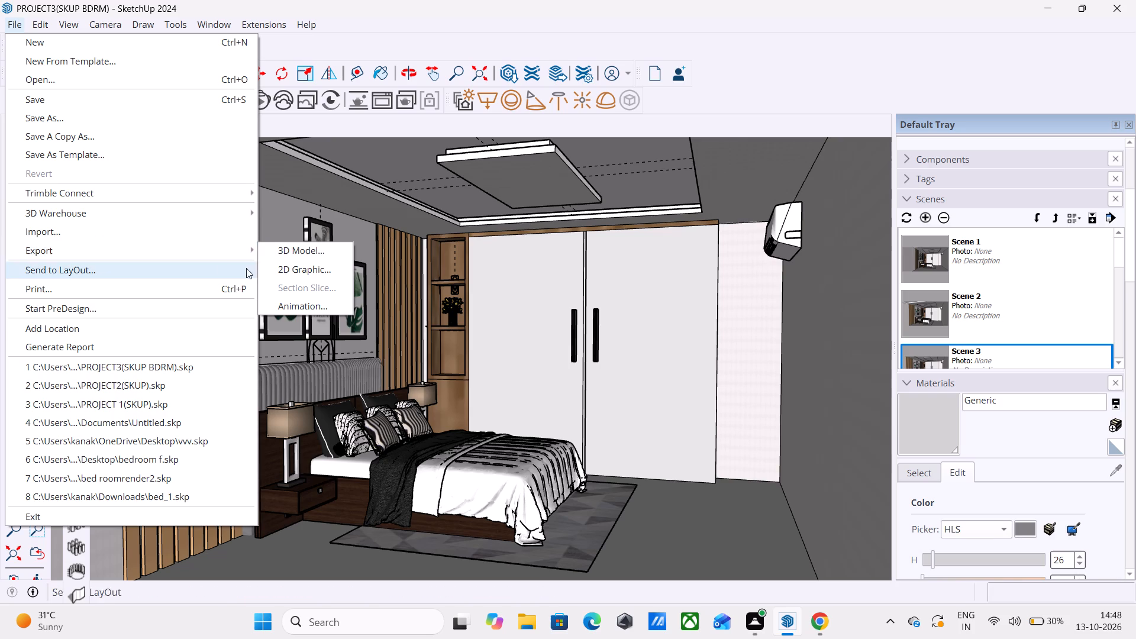
click(293, 270)
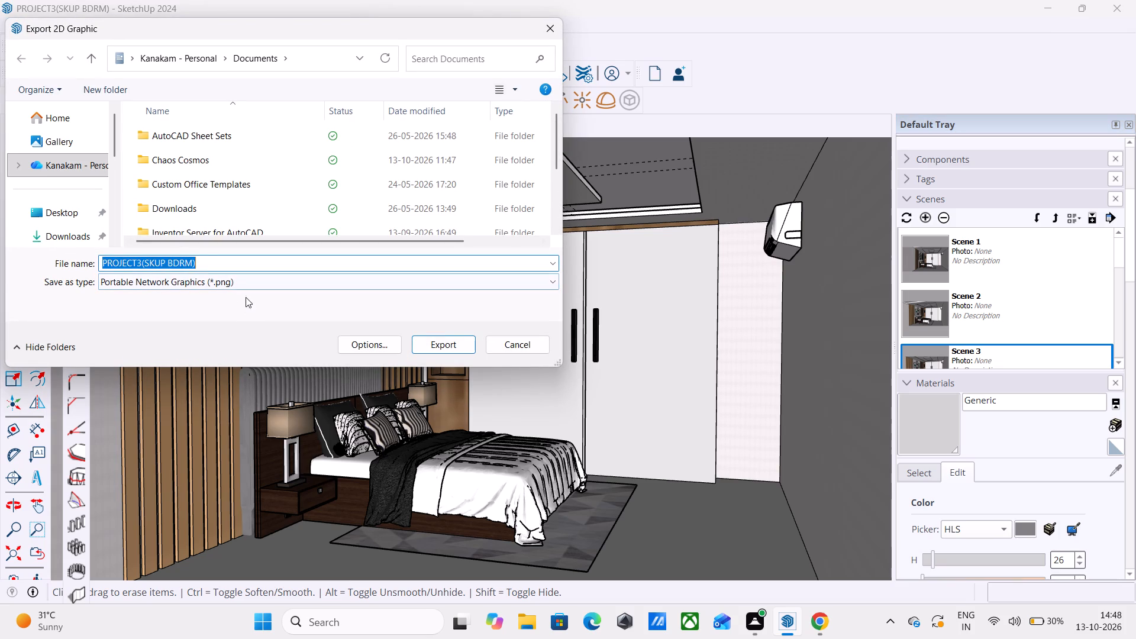
click(238, 284)
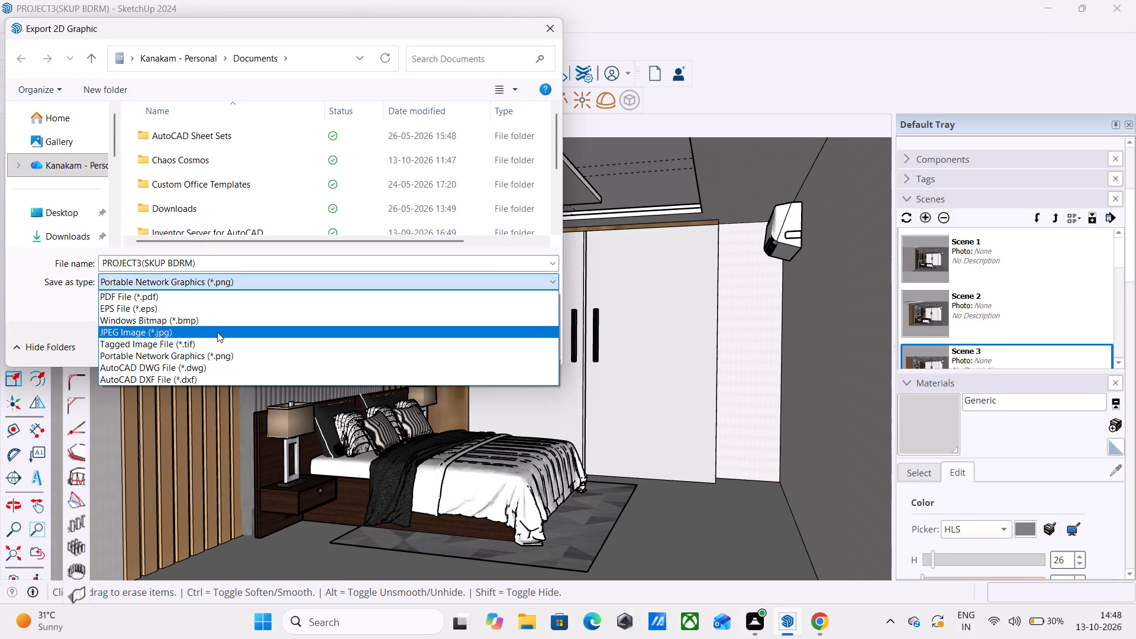
click(222, 361)
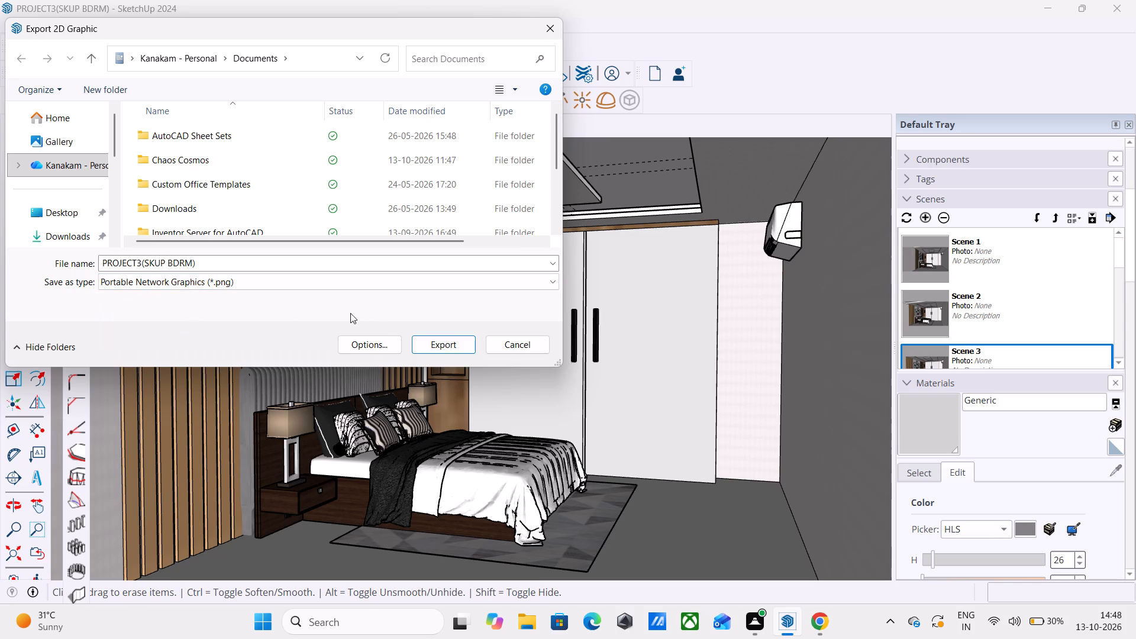
click(443, 350)
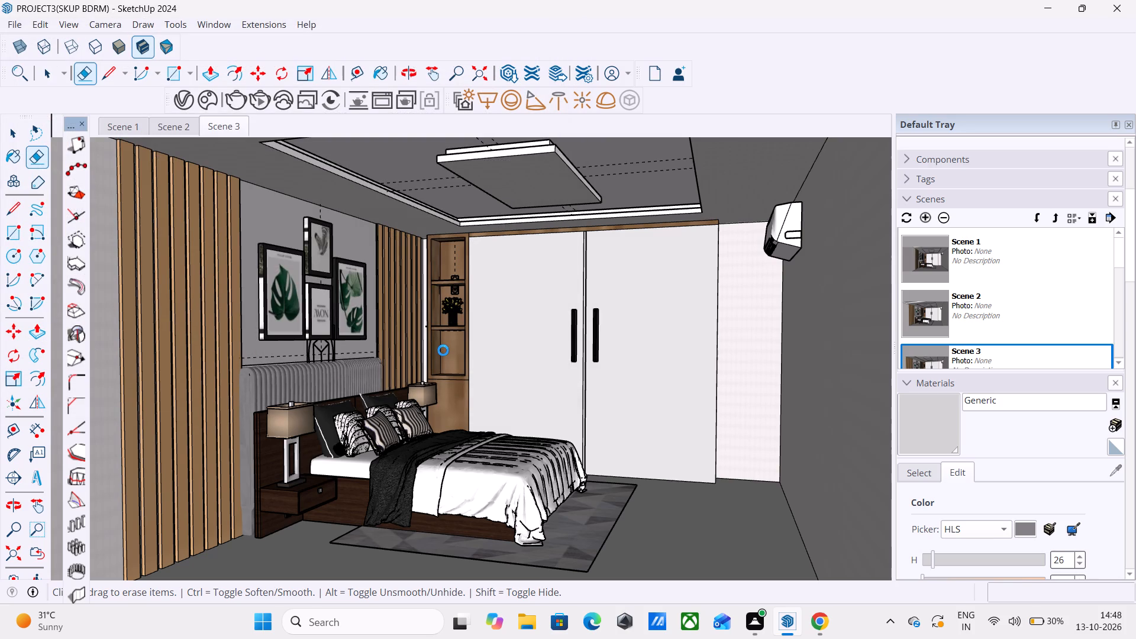